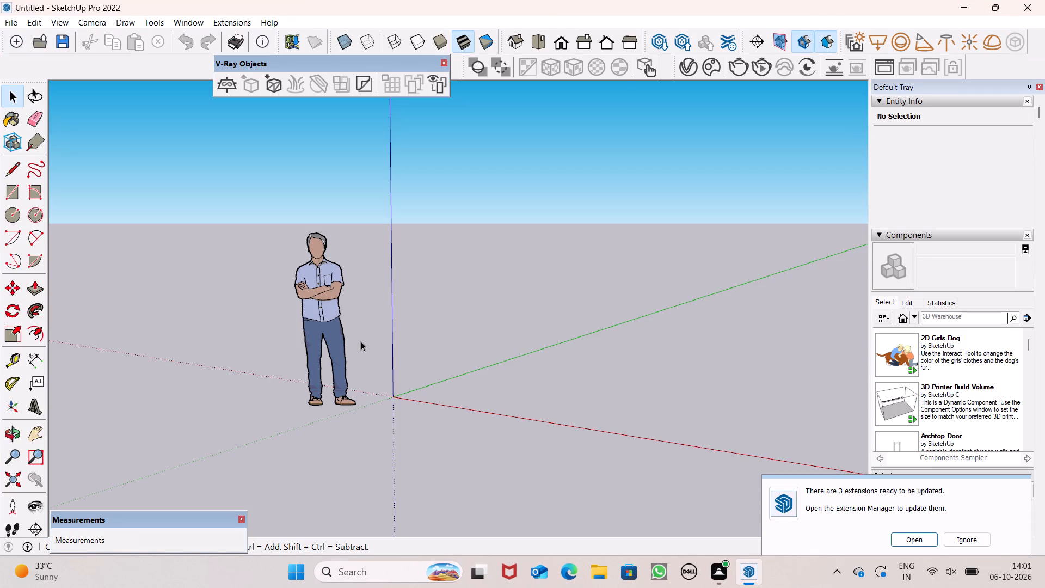
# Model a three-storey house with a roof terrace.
# Switch the model to the standard Top view for drawing on the ground plane.
pyautogui.scroll(-1, 307, 327)
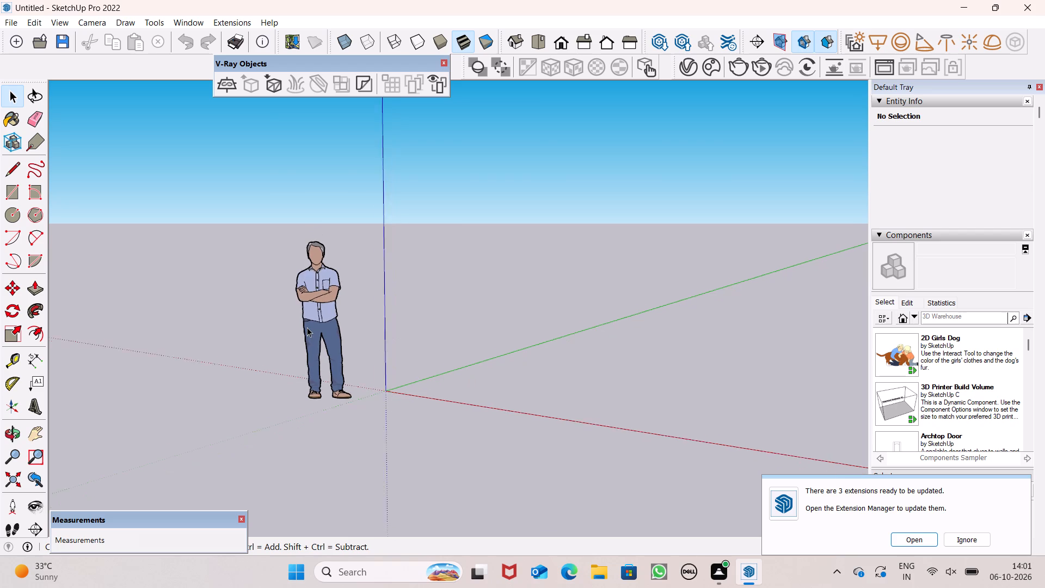
pyautogui.scroll(-3, 307, 327)
pyautogui.click(540, 36)
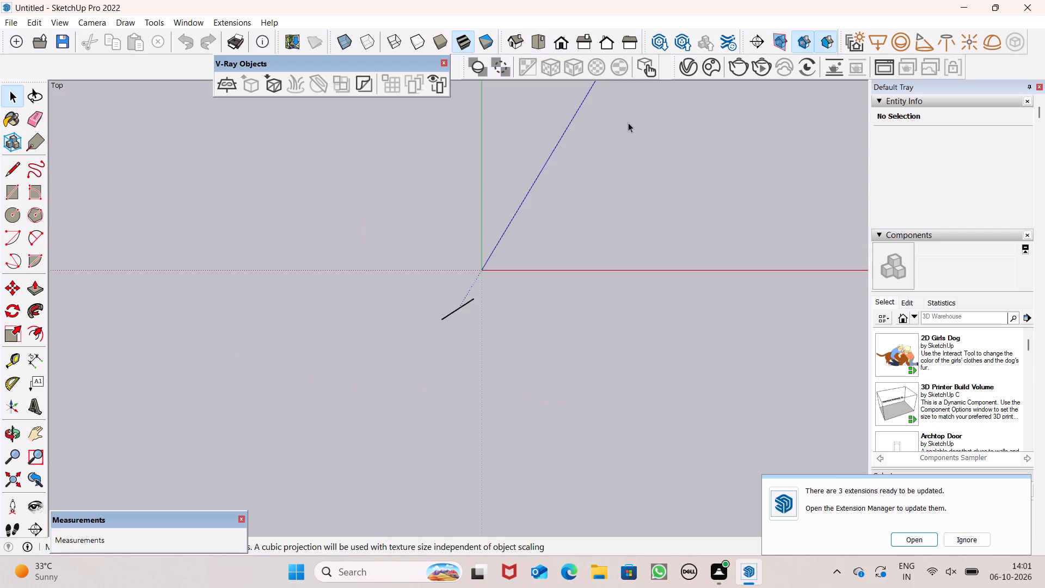
pyautogui.scroll(-2, 289, 414)
pyautogui.scroll(-8, 223, 410)
pyautogui.scroll(1, 197, 370)
pyautogui.scroll(-1, 197, 370)
pyautogui.scroll(1, 197, 369)
pyautogui.scroll(-2, 197, 369)
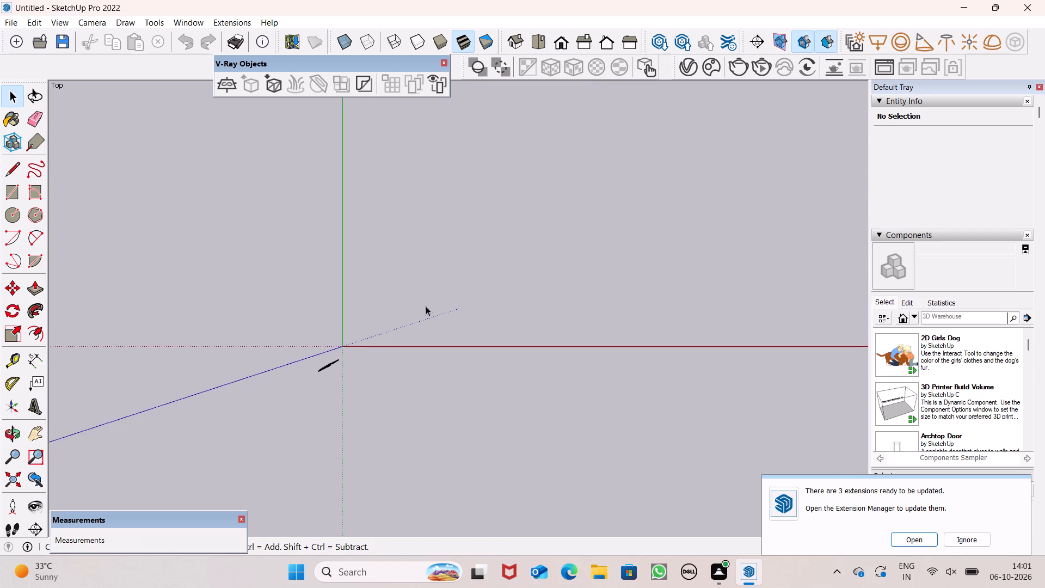
pyautogui.scroll(4, 757, 205)
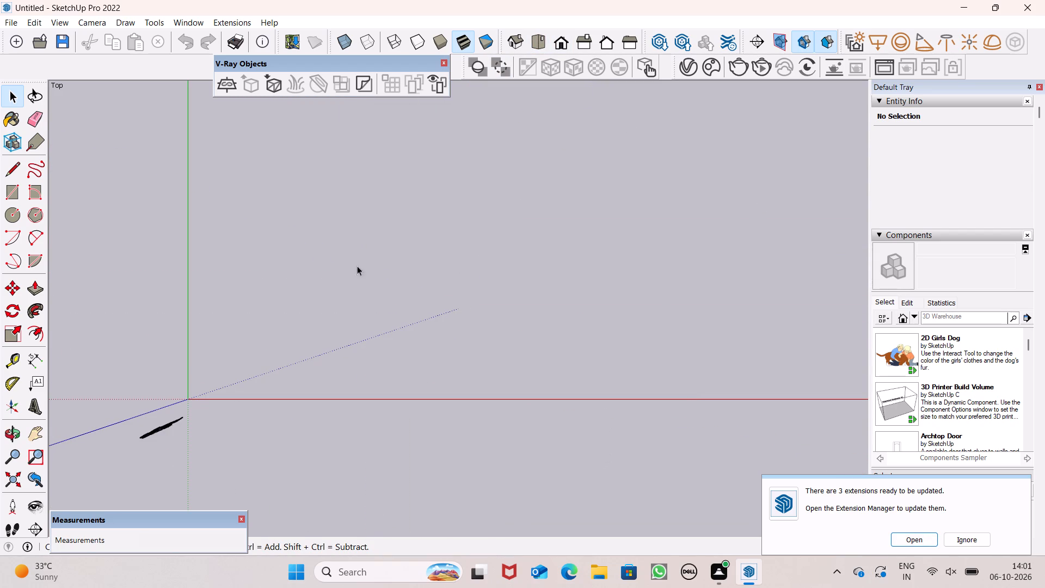
pyautogui.scroll(2, 410, 282)
pyautogui.scroll(2, 426, 339)
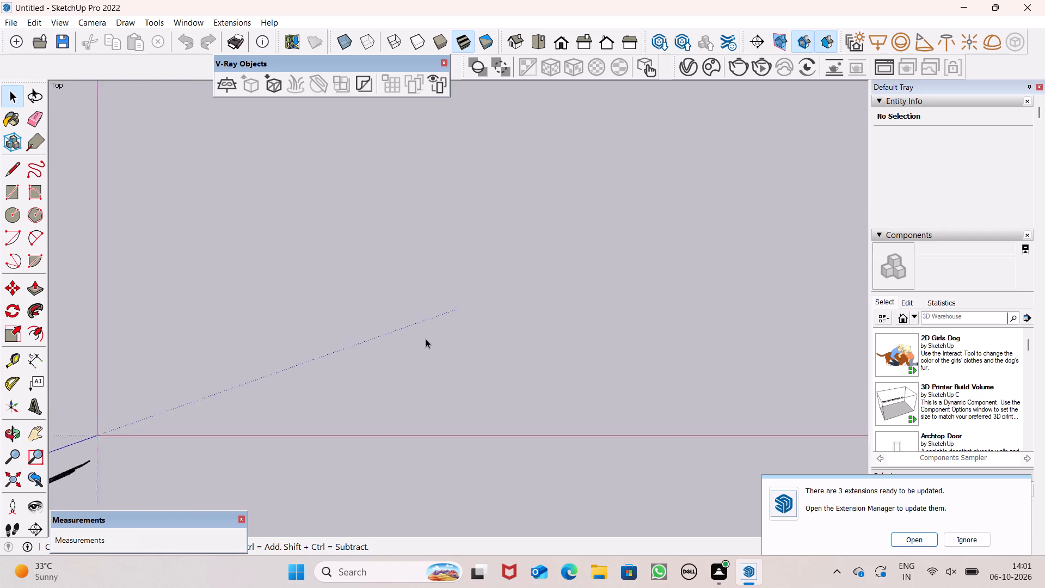
pyautogui.scroll(1, 426, 339)
pyautogui.scroll(-7, 426, 348)
pyautogui.scroll(4, 518, 226)
pyautogui.scroll(-2, 536, 324)
pyautogui.scroll(1, 536, 324)
pyautogui.scroll(-2, 536, 324)
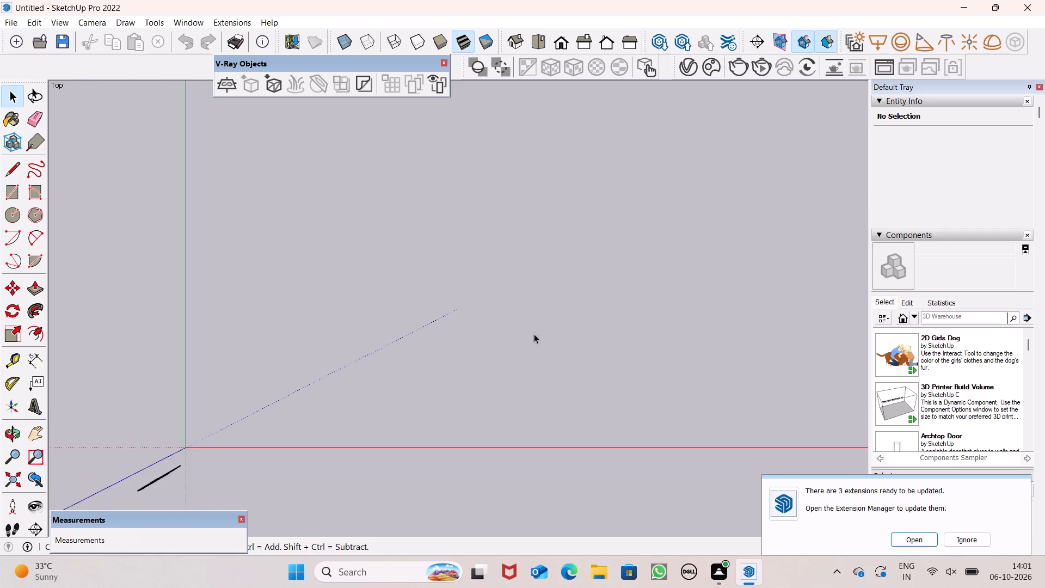
pyautogui.scroll(-1, 567, 410)
pyautogui.scroll(2, 567, 410)
pyautogui.scroll(1, 626, 520)
pyautogui.scroll(2, 413, 270)
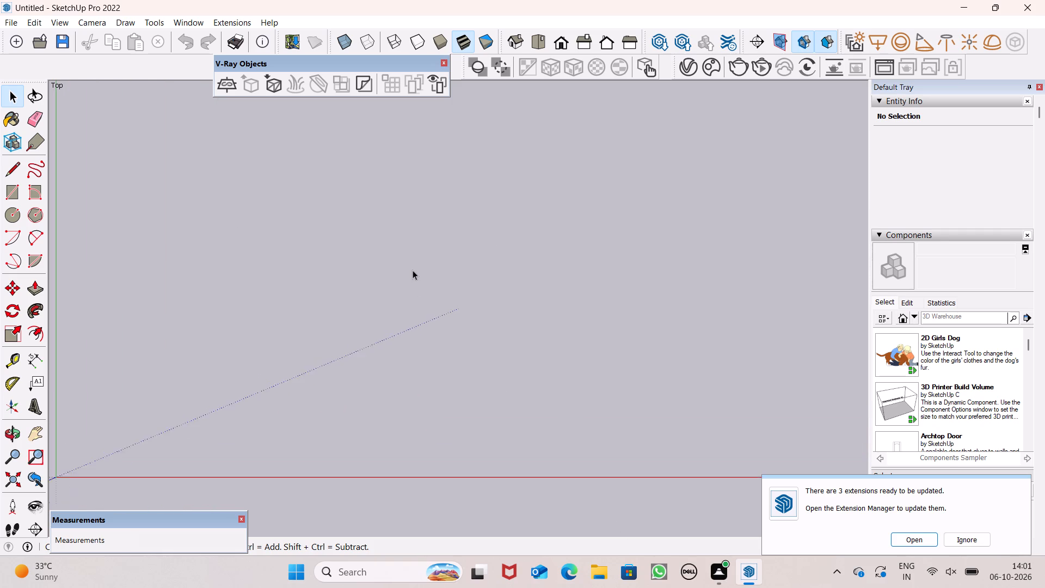
pyautogui.scroll(1, 413, 270)
pyautogui.scroll(-3, 413, 270)
pyautogui.scroll(2, 242, 224)
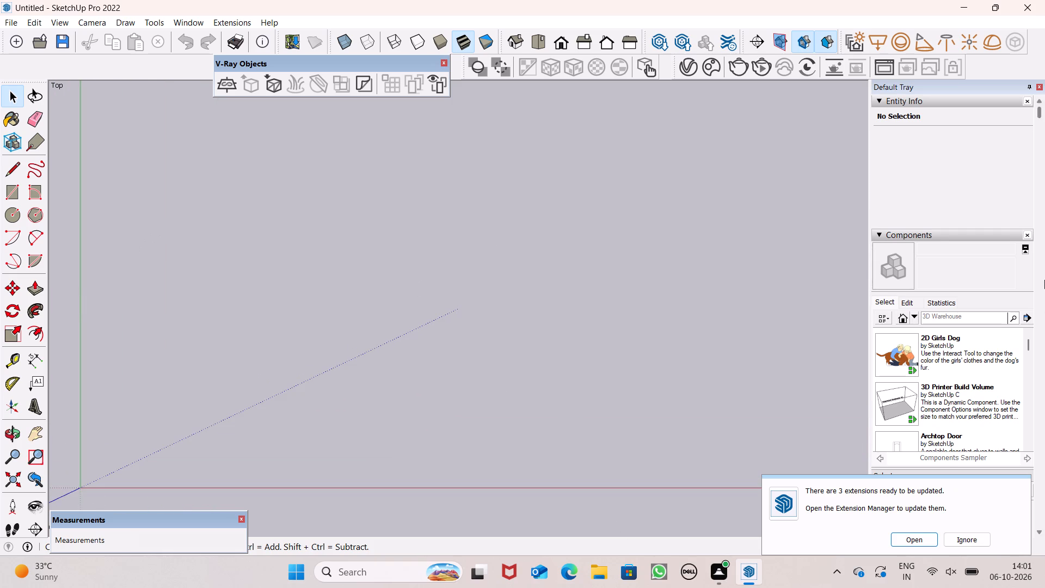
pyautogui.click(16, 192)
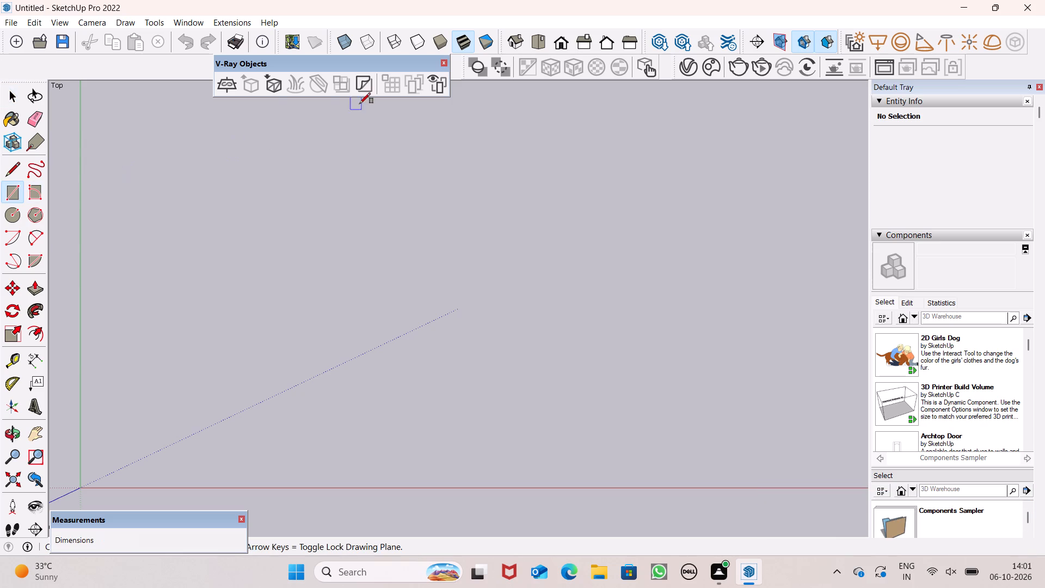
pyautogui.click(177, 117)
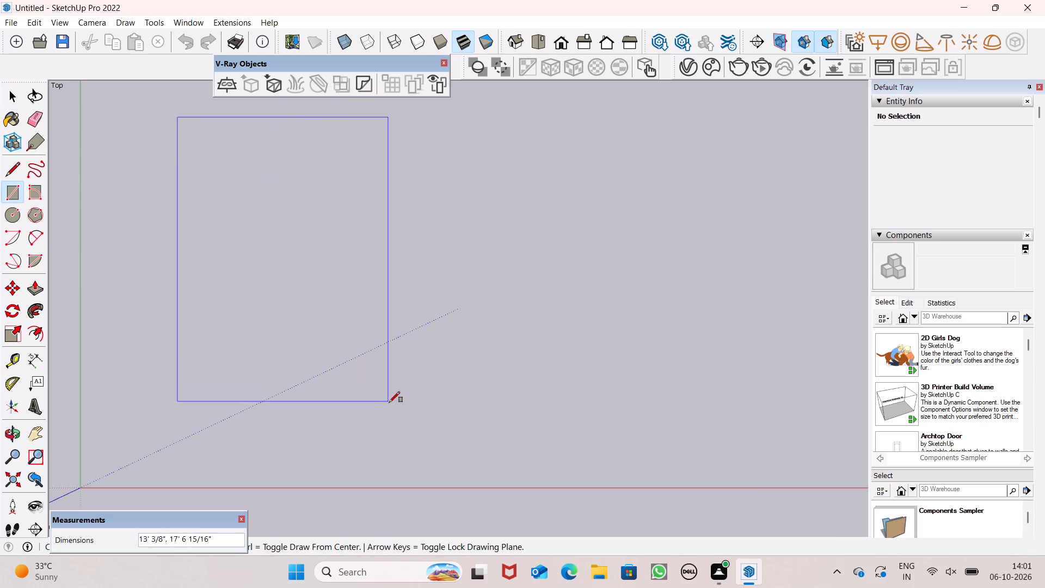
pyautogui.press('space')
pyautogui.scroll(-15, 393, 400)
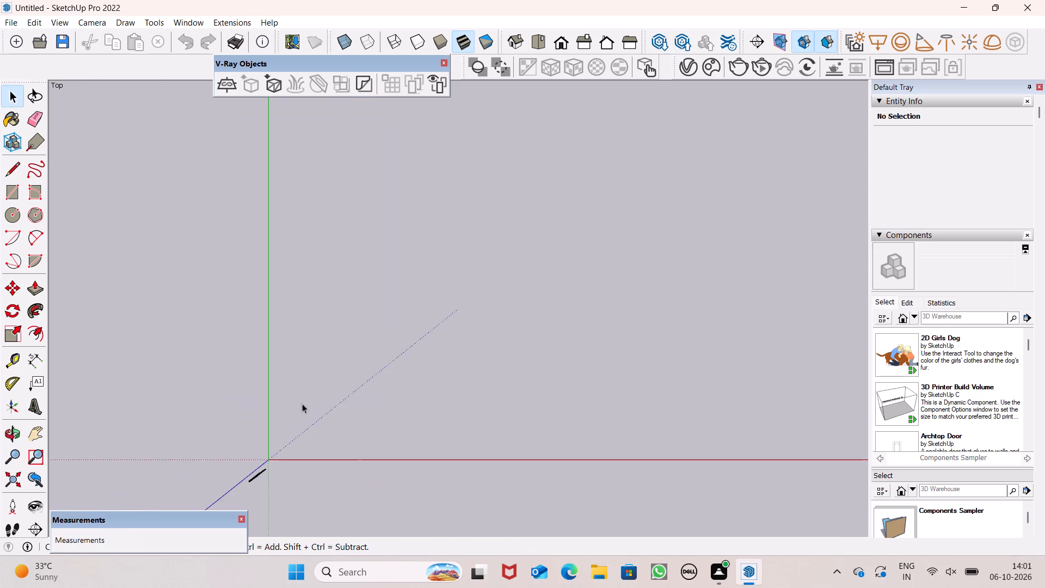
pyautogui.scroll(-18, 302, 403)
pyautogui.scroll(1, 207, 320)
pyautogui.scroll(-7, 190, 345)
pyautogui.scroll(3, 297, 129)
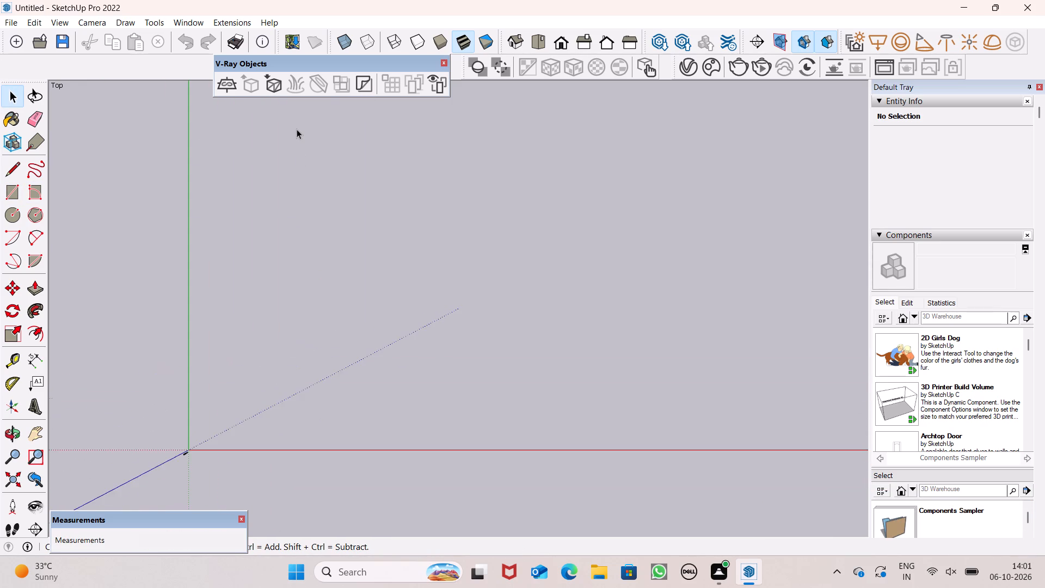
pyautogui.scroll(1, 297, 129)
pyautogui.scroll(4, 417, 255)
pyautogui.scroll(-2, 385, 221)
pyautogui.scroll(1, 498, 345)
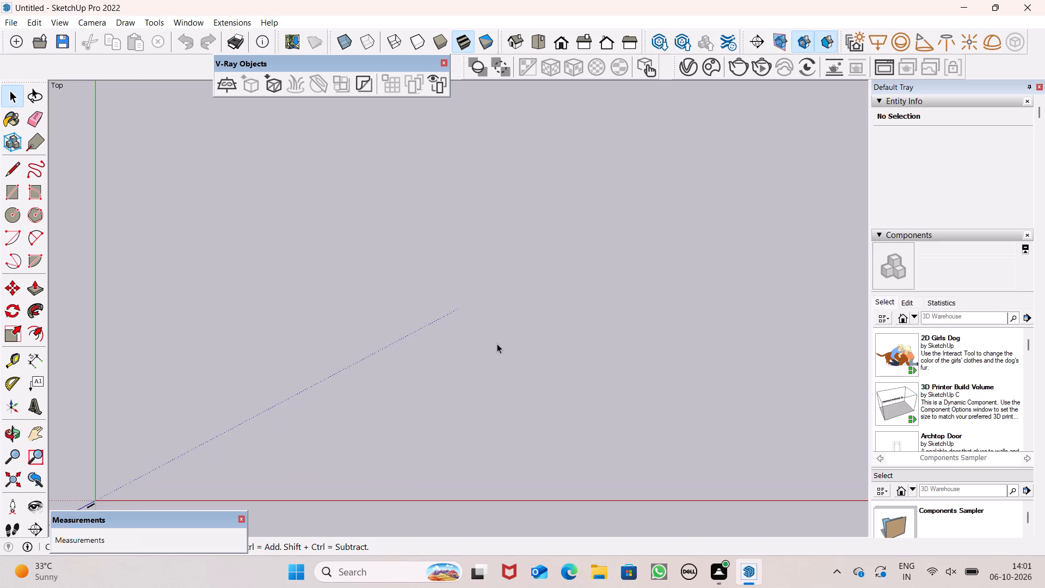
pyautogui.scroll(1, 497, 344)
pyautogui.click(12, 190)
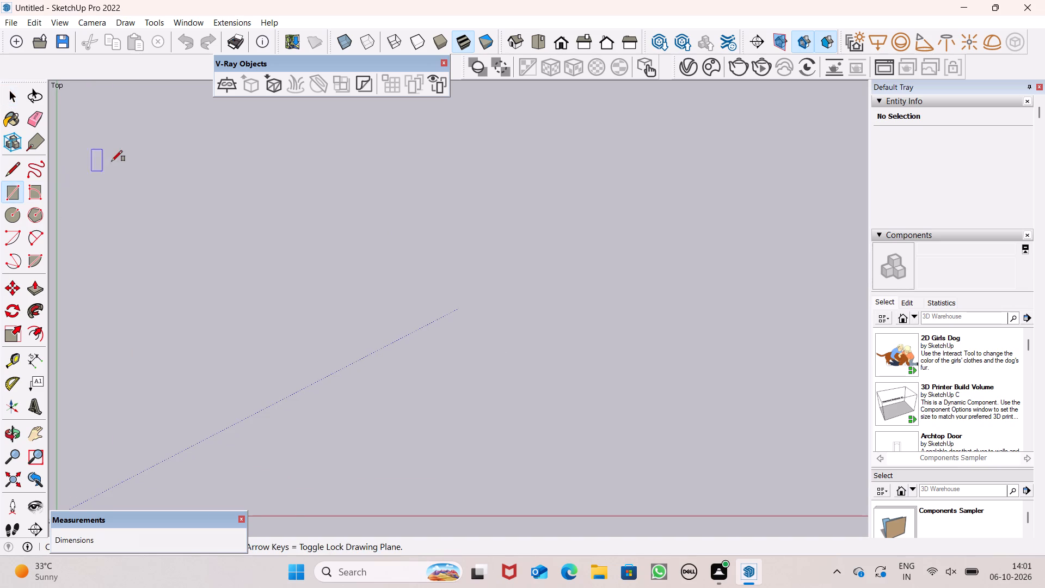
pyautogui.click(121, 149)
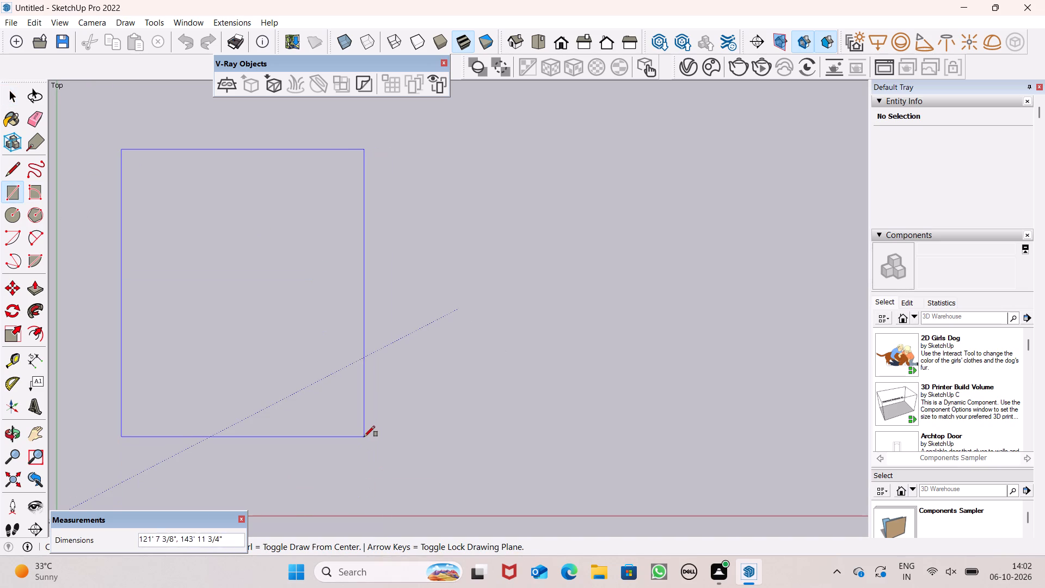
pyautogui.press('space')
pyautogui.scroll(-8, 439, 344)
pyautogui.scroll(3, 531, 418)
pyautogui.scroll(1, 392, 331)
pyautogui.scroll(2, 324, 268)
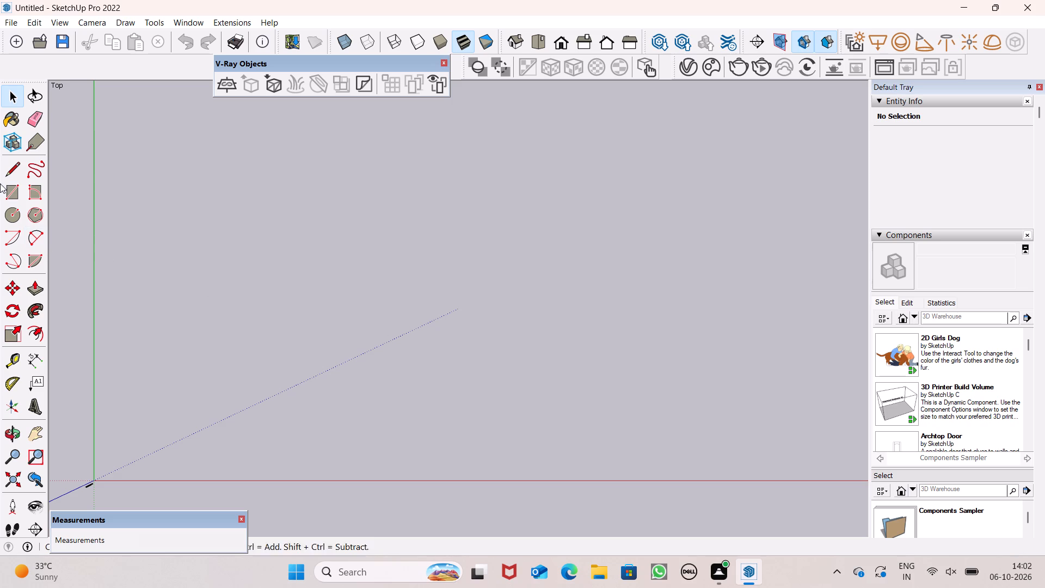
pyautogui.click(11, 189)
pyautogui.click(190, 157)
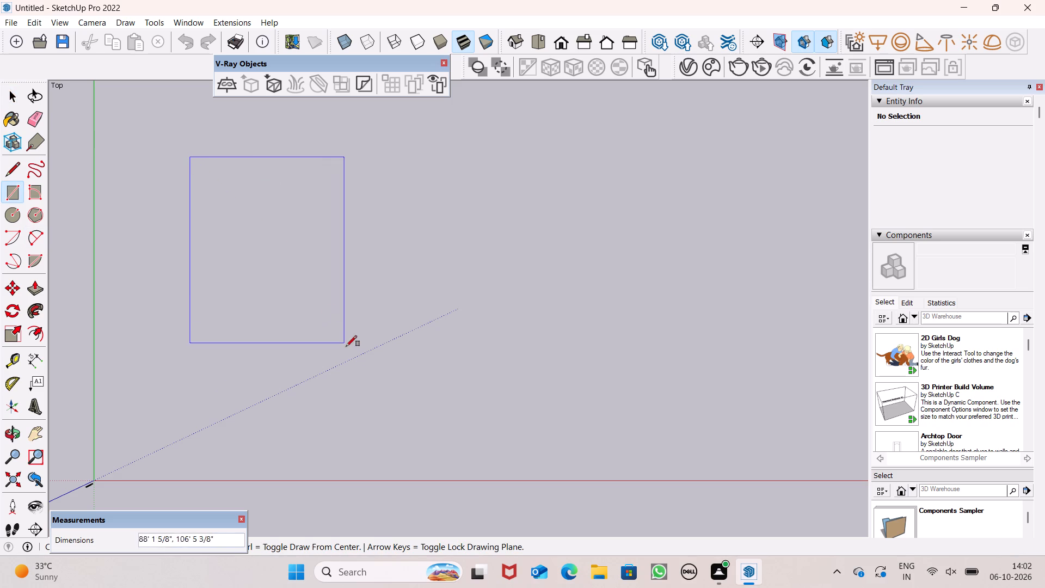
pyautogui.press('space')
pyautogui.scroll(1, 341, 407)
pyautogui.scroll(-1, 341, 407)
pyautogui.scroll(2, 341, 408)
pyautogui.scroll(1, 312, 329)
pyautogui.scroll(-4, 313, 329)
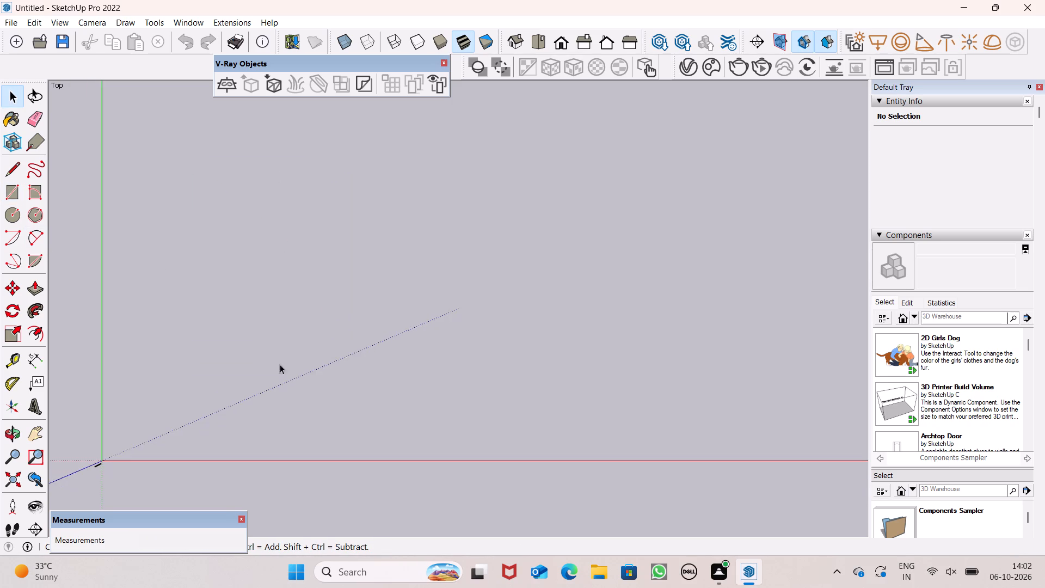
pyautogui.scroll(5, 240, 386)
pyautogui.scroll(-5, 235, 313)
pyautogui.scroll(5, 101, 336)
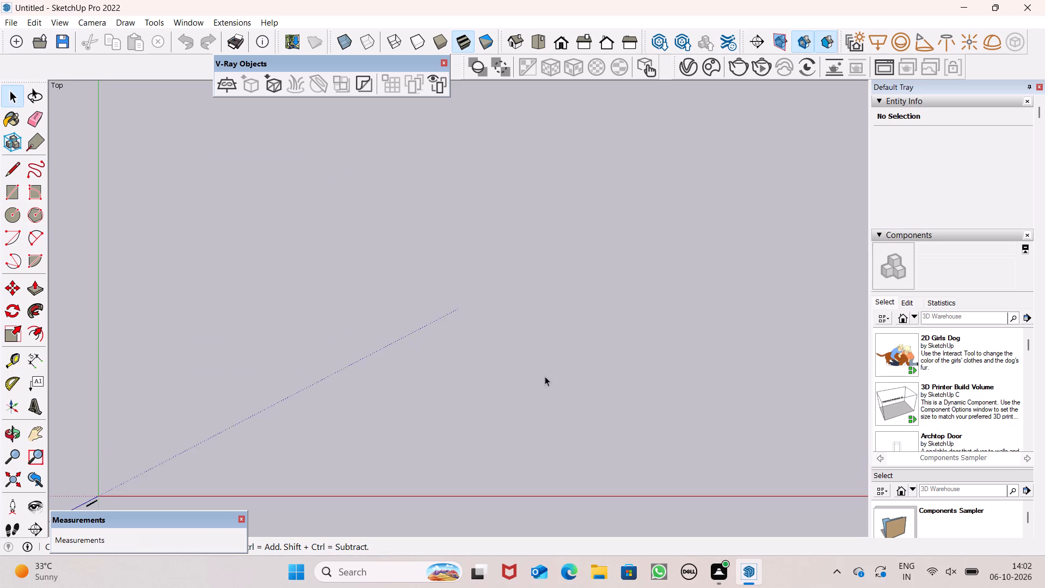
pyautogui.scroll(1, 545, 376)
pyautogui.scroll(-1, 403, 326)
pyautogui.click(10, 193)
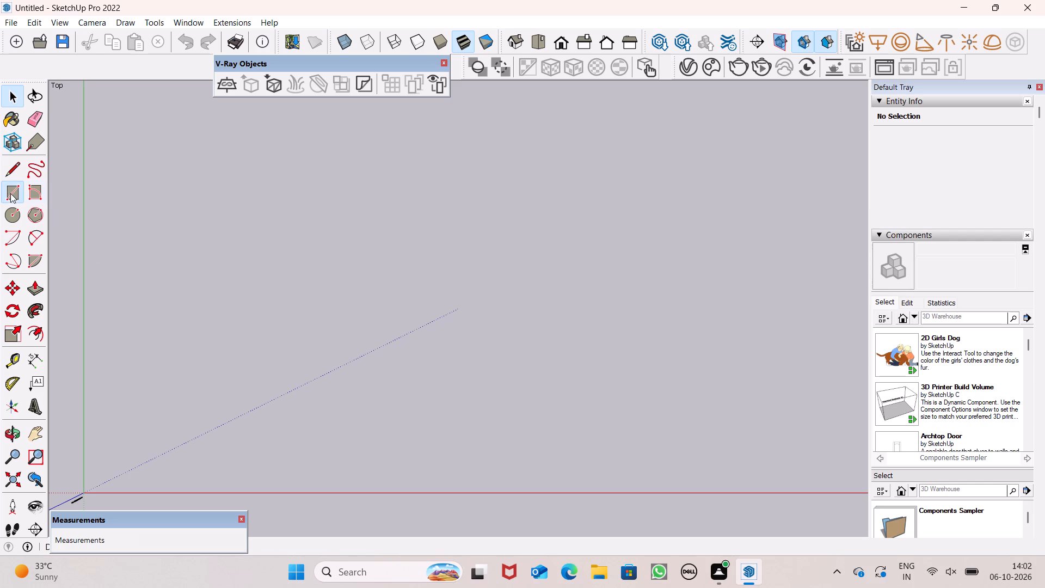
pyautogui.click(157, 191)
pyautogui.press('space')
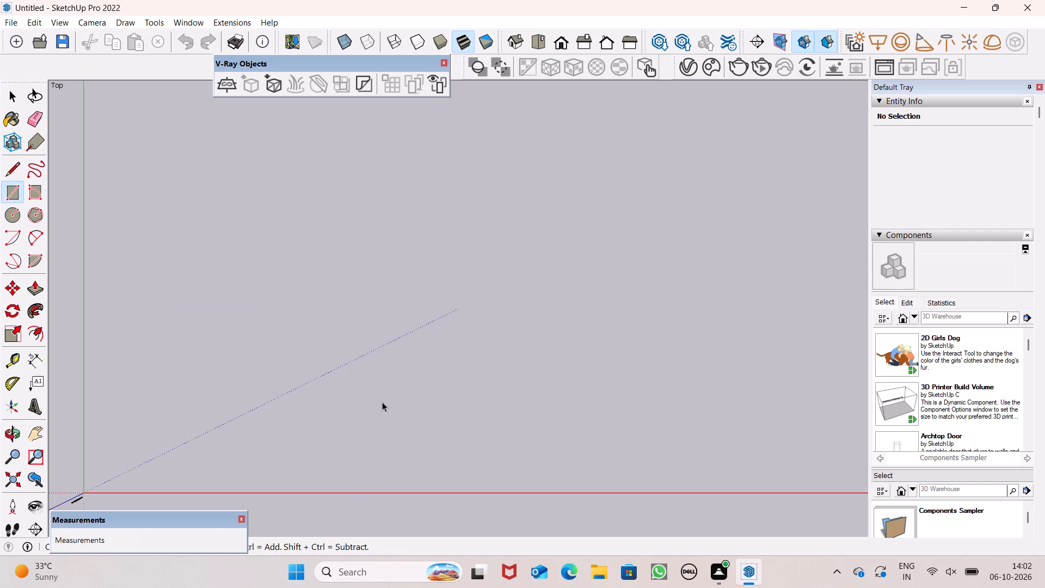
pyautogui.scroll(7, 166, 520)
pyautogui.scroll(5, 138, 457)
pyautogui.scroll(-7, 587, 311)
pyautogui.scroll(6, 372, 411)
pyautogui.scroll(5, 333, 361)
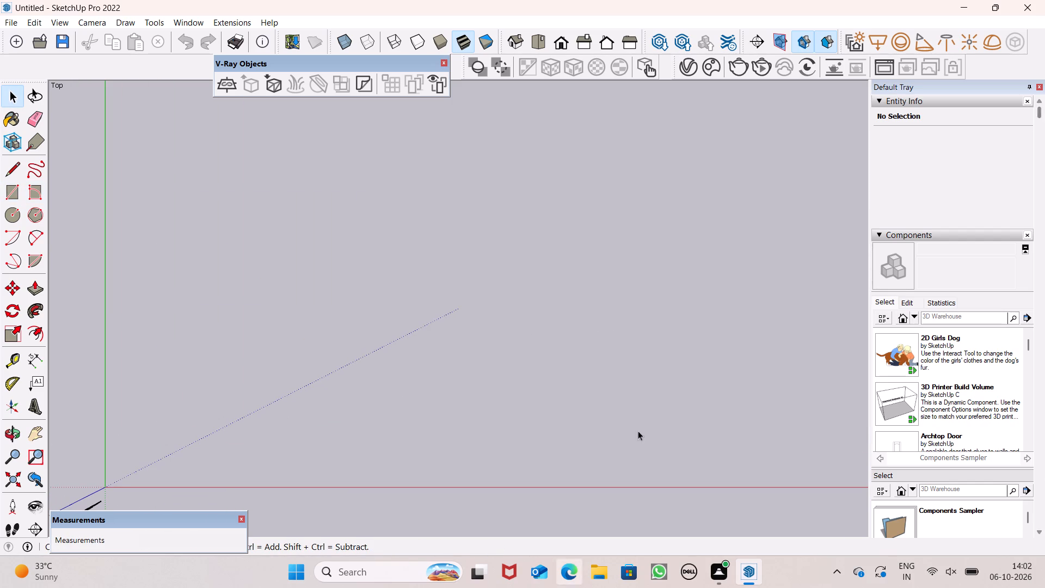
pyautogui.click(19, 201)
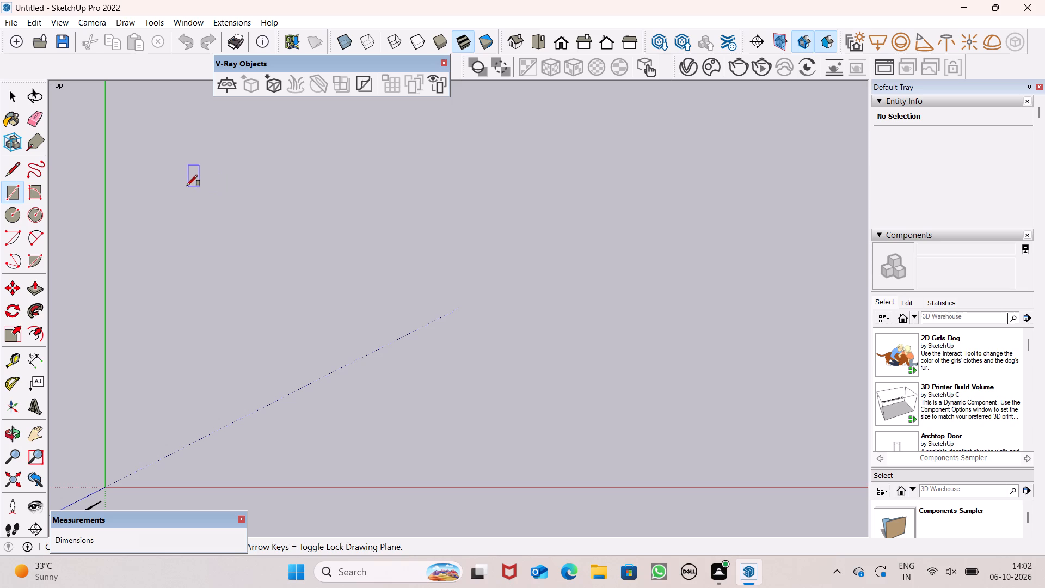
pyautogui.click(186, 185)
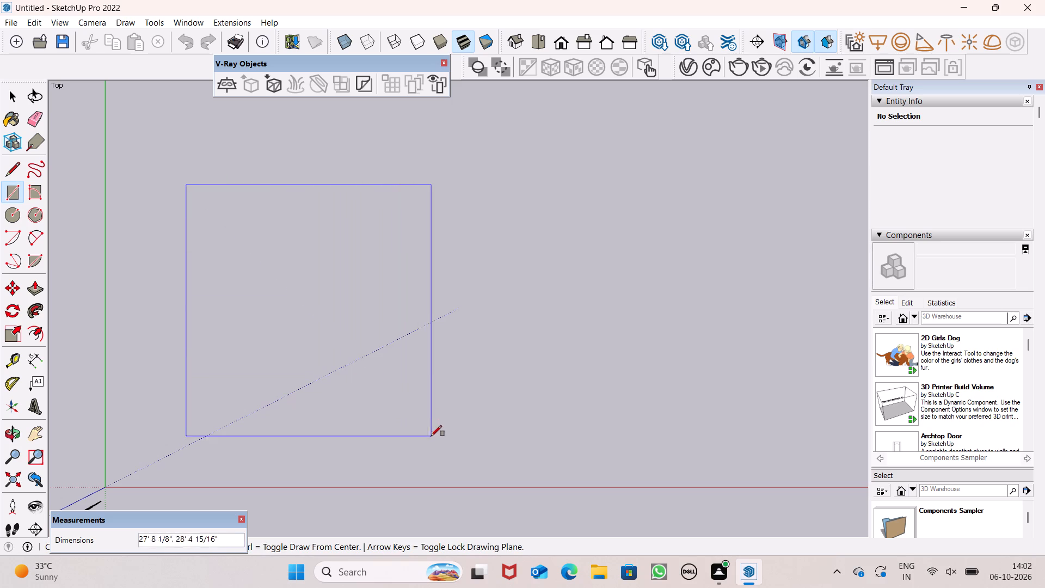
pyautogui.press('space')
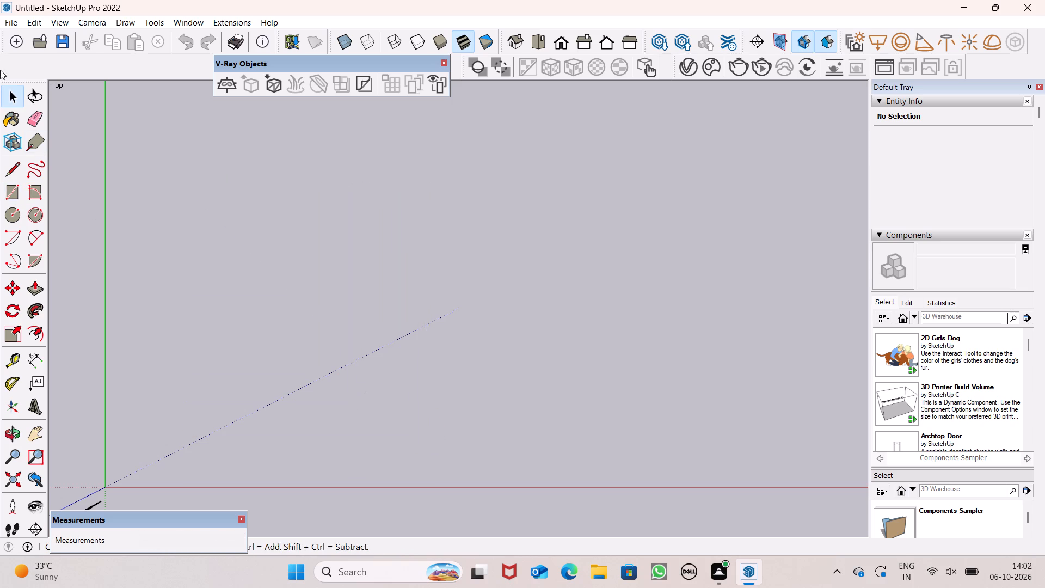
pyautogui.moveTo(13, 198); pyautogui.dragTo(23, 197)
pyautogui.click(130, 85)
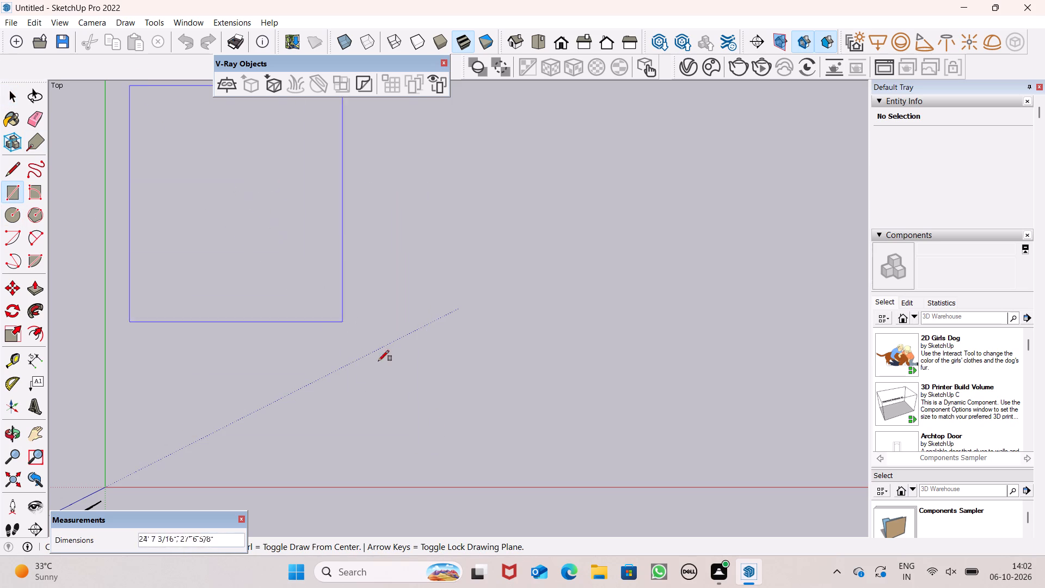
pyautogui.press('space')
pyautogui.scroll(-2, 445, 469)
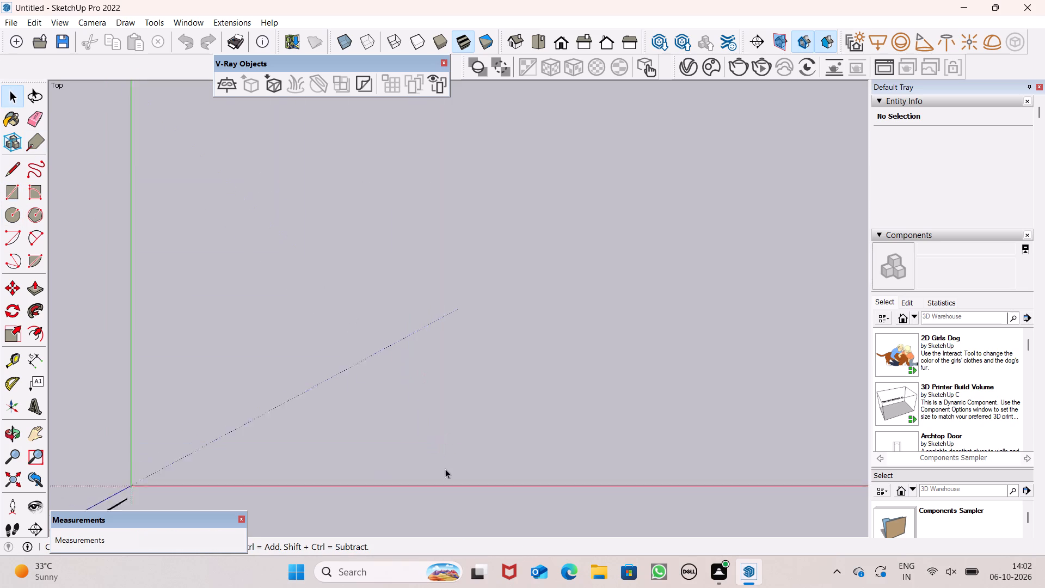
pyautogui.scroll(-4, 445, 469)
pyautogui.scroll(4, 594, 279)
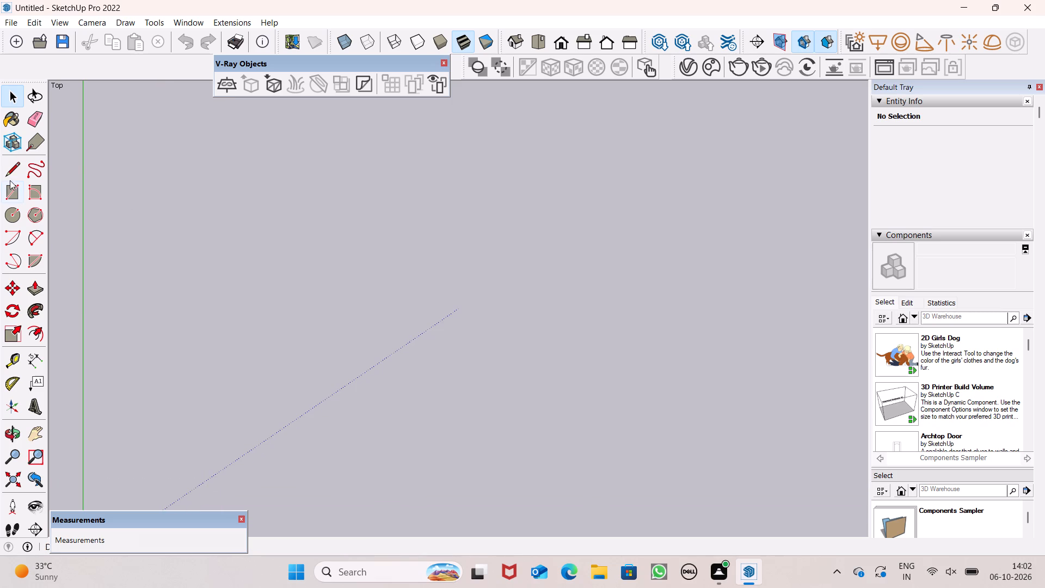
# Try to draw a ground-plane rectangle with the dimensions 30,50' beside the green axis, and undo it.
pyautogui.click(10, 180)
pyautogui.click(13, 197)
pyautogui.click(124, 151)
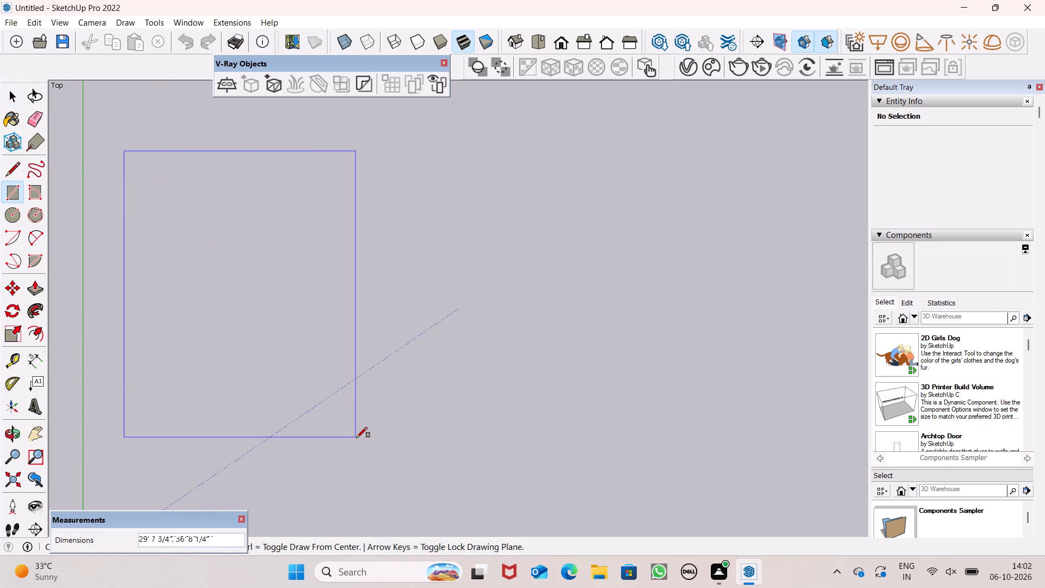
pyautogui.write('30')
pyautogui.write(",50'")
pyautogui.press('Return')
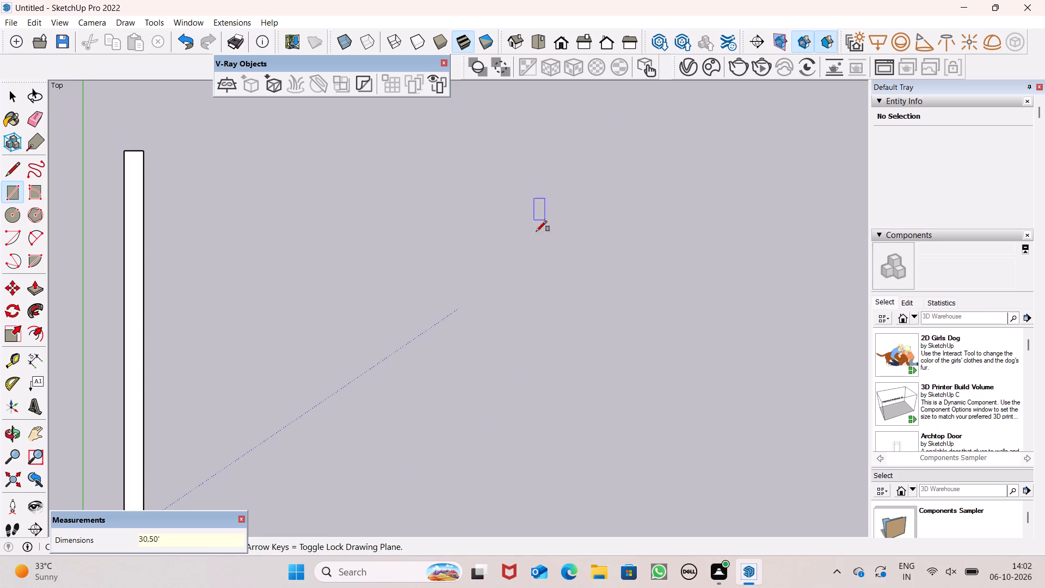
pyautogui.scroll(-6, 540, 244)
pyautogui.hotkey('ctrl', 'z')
# Draw a 30' by 50' rectangle on the ground plane, between the green axis and the red axis.
pyautogui.scroll(3, 570, 306)
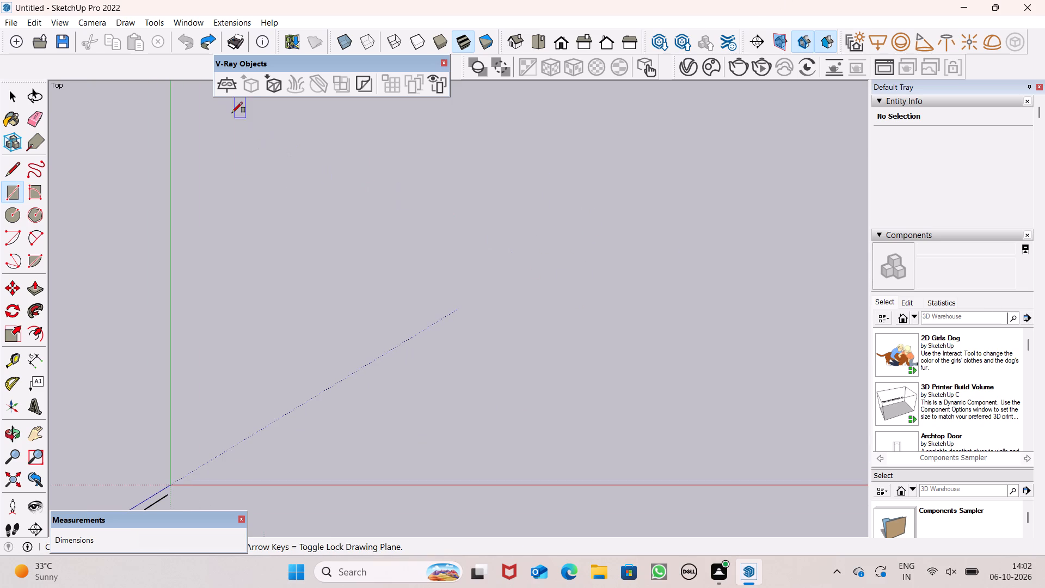
pyautogui.moveTo(232, 112); pyautogui.dragTo(231, 124)
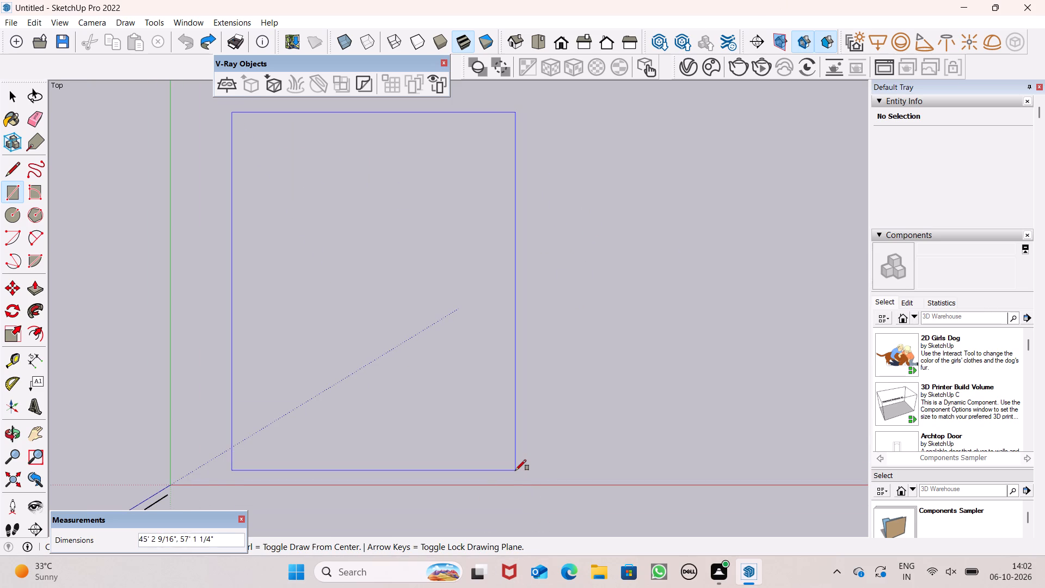
pyautogui.write("30',50'")
pyautogui.press('Return')
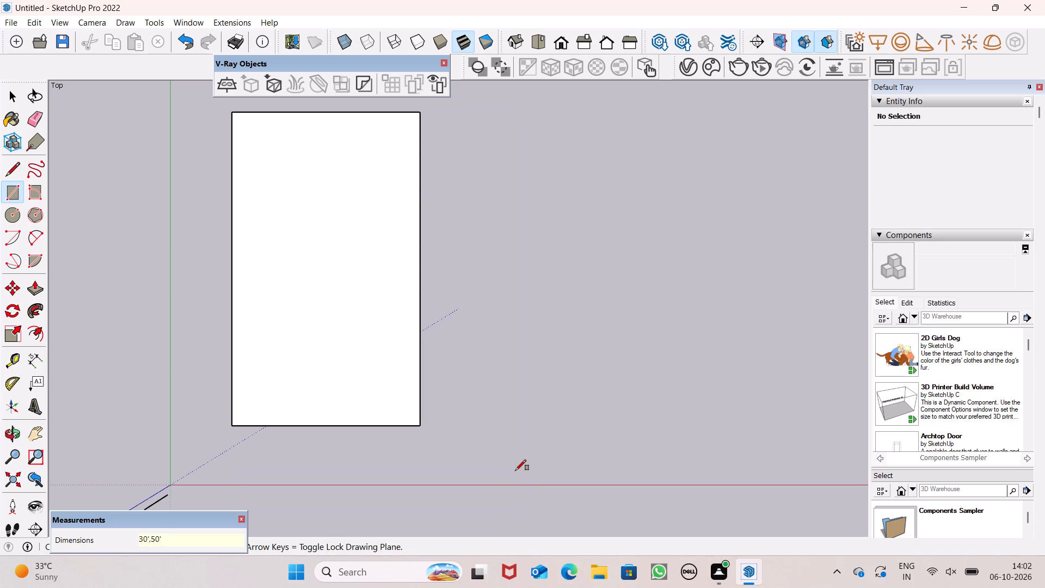
pyautogui.press('space')
# Offset the outline of the 30' by 50' rectangle inward by 9" and clear the selection.
pyautogui.scroll(-2, 425, 210)
pyautogui.scroll(3, 487, 145)
pyautogui.click(34, 335)
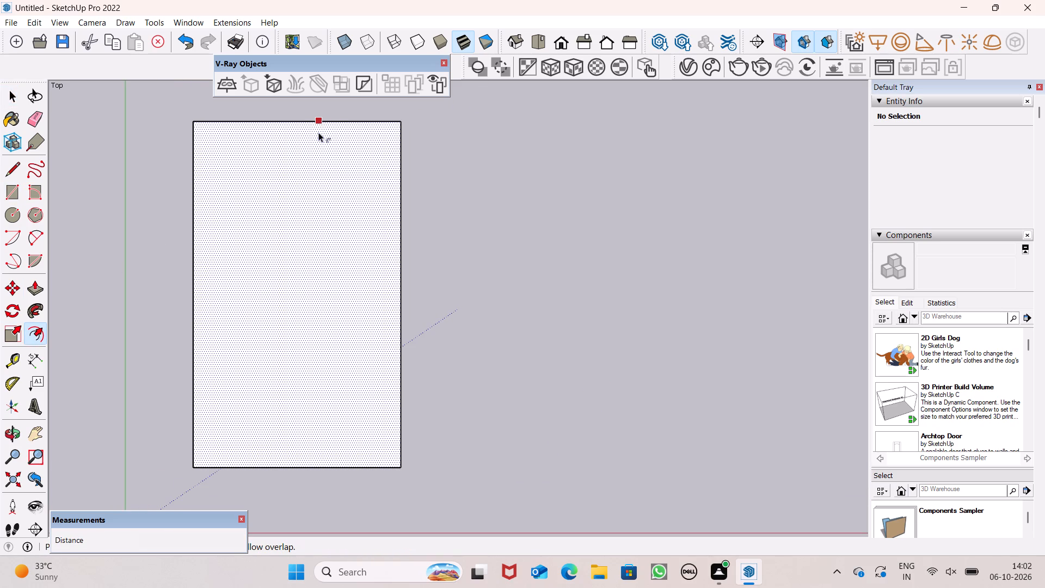
pyautogui.moveTo(318, 130); pyautogui.dragTo(318, 138)
pyautogui.press('9')
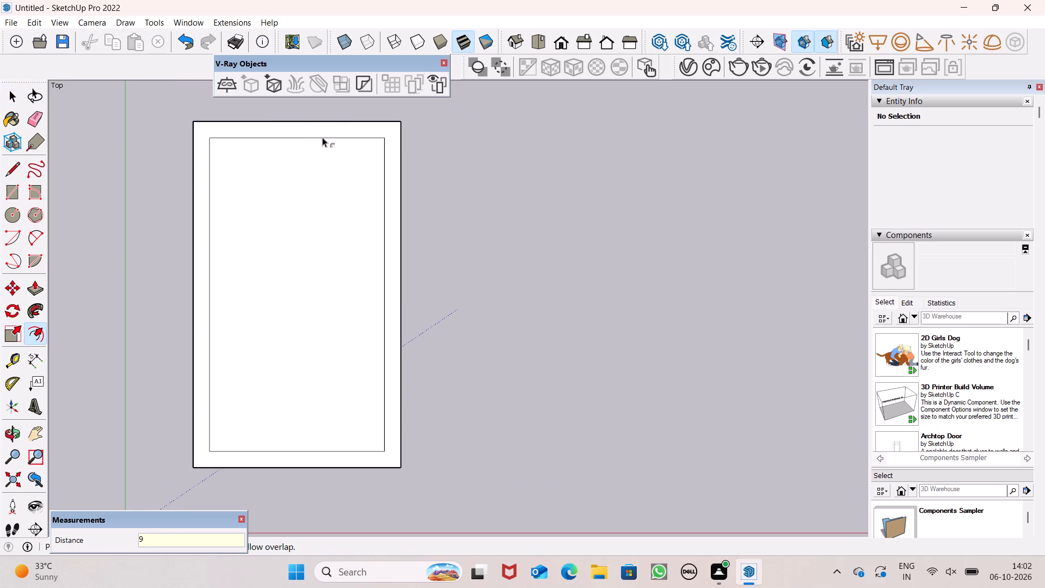
pyautogui.hotkey('shift', '"')
pyautogui.press('Return')
pyautogui.press('space')
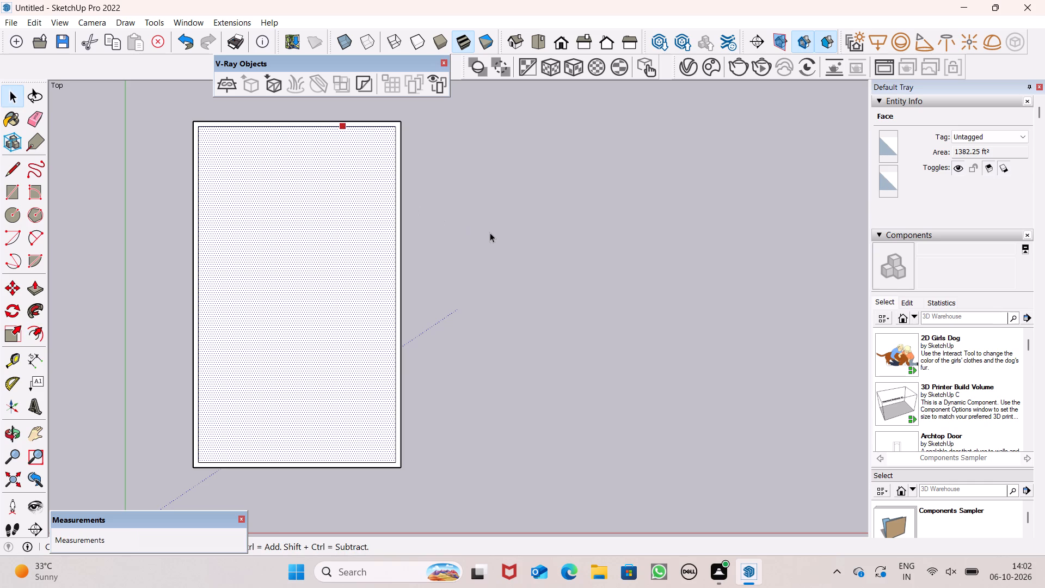
pyautogui.click(489, 229)
pyautogui.scroll(-1, 472, 198)
pyautogui.scroll(1, 576, 374)
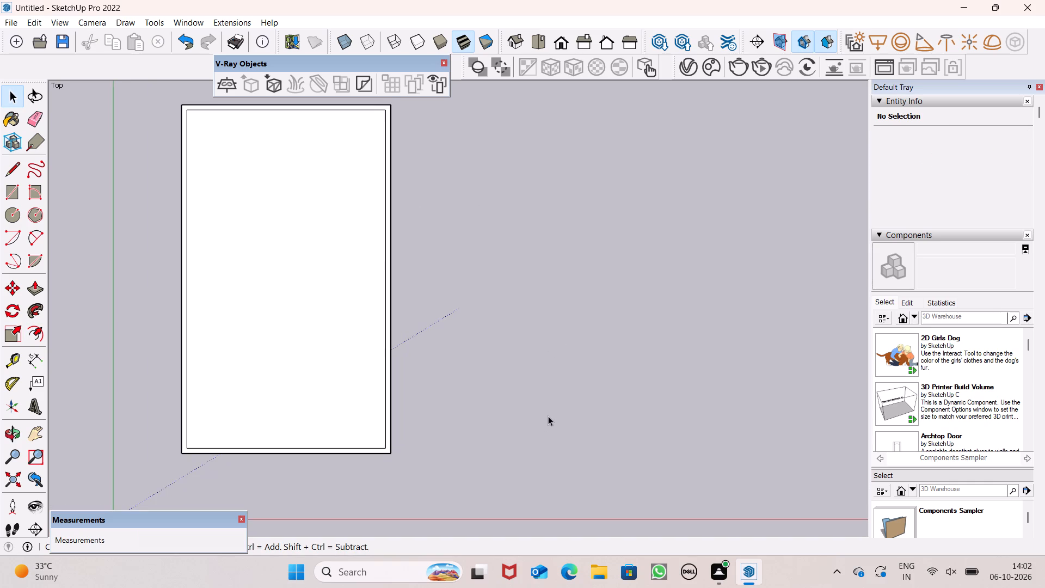
# Place a vertical guide about 9' inside the inner outline's left edge, and a parallel guide 6" further inward.
pyautogui.scroll(1, 542, 426)
pyautogui.click(9, 367)
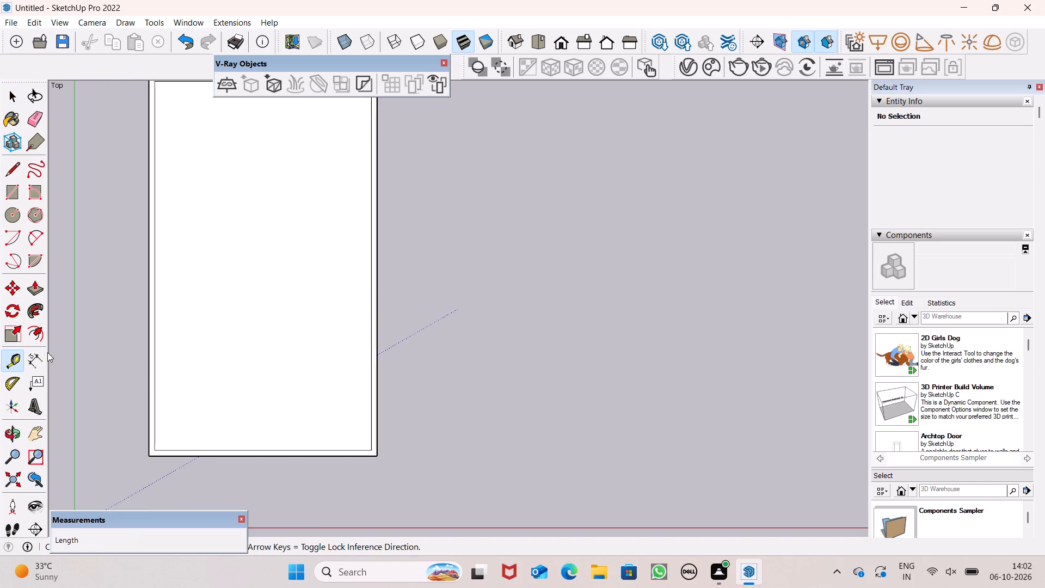
pyautogui.click(152, 374)
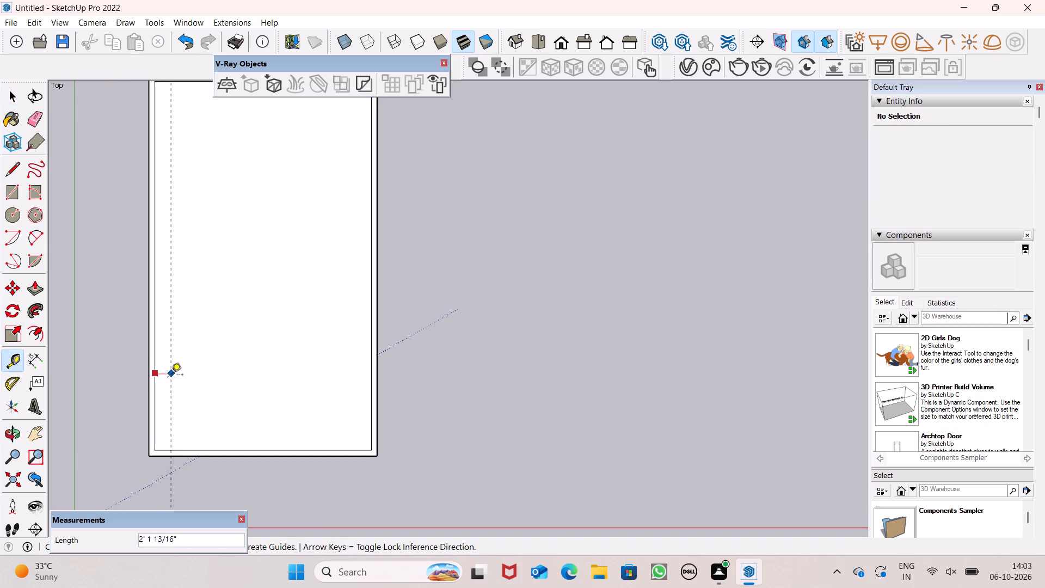
pyautogui.click(222, 372)
pyautogui.moveTo(220, 371); pyautogui.dragTo(225, 372)
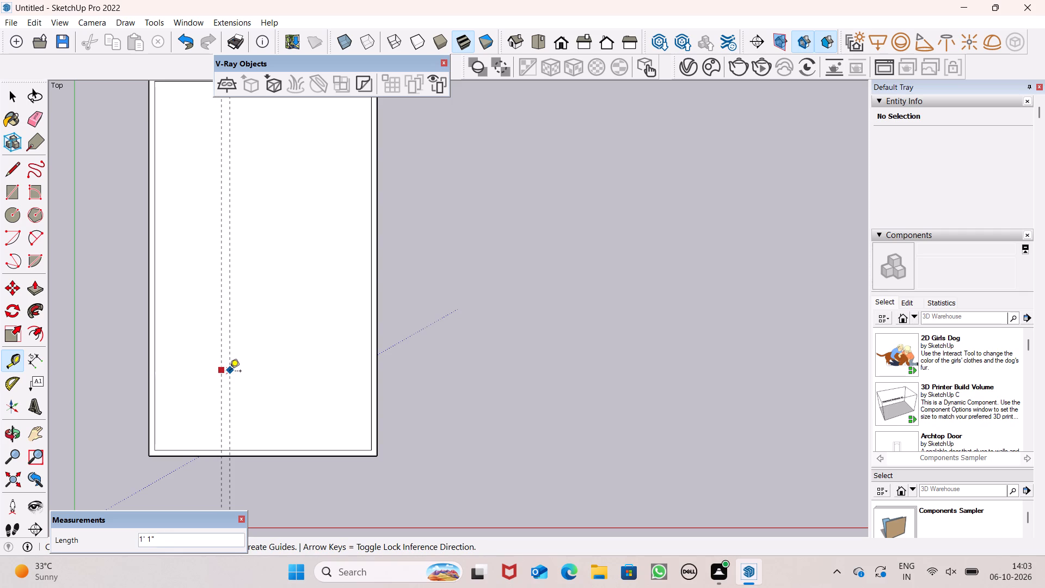
pyautogui.press('6')
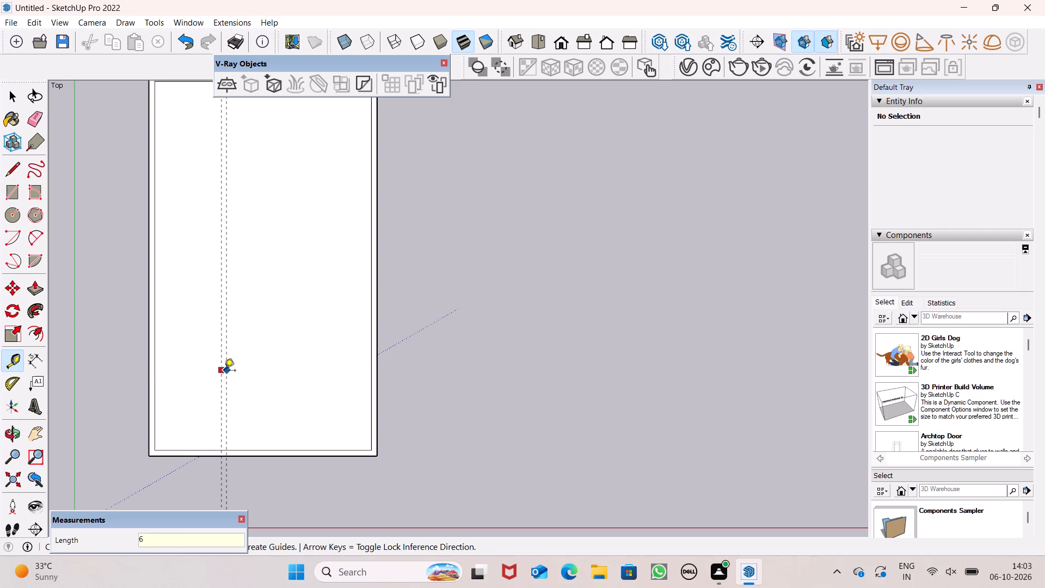
pyautogui.hotkey('shift', '"')
pyautogui.press('Return')
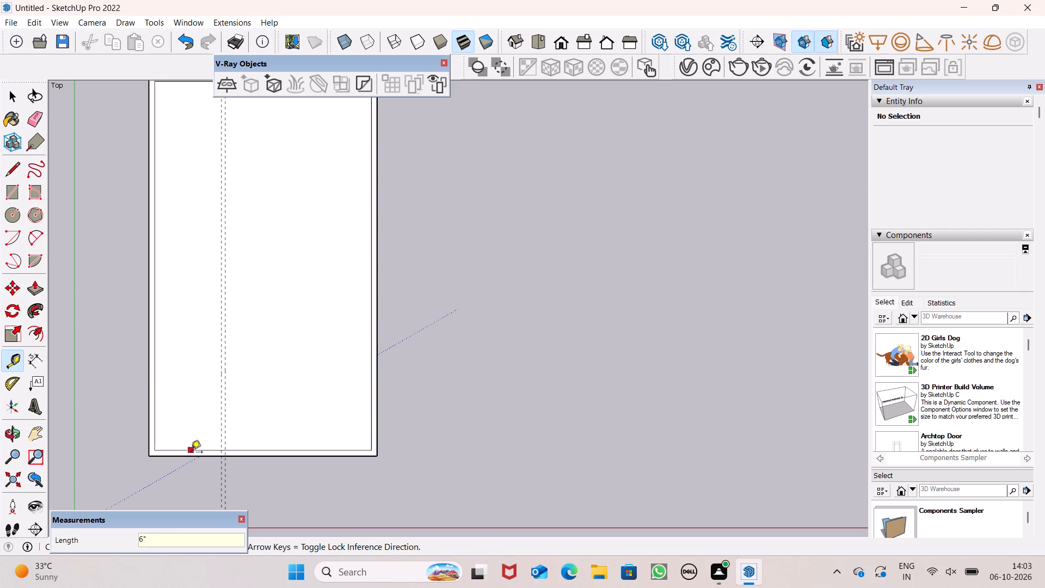
# Place a horizontal guide about 2' 7" above the inner outline's bottom edge, and a parallel guide 6" above it.
pyautogui.click(193, 451)
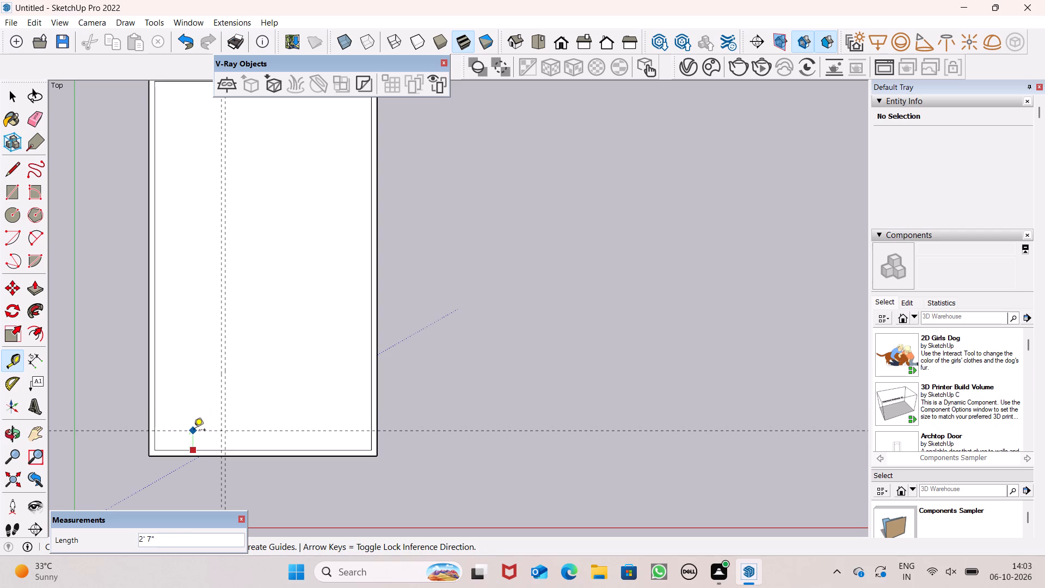
pyautogui.click(194, 431)
pyautogui.click(183, 431)
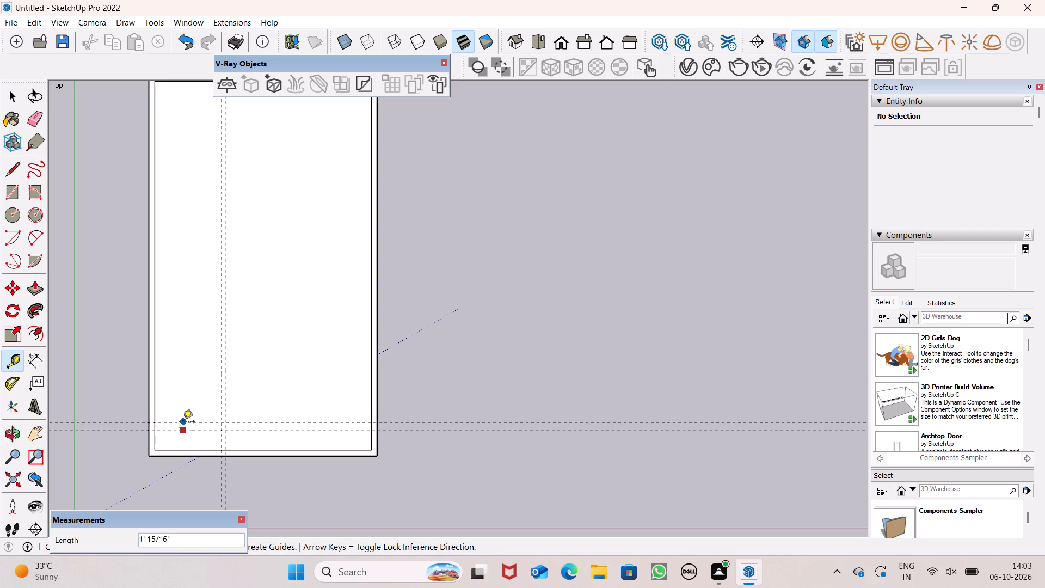
pyautogui.press('6')
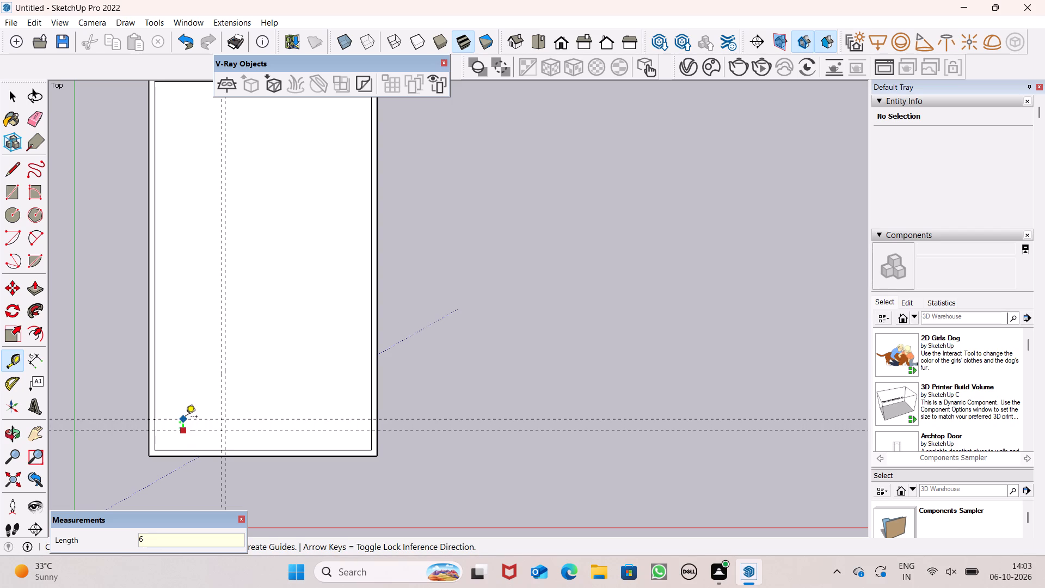
pyautogui.hotkey('shift', '"')
pyautogui.press('Return')
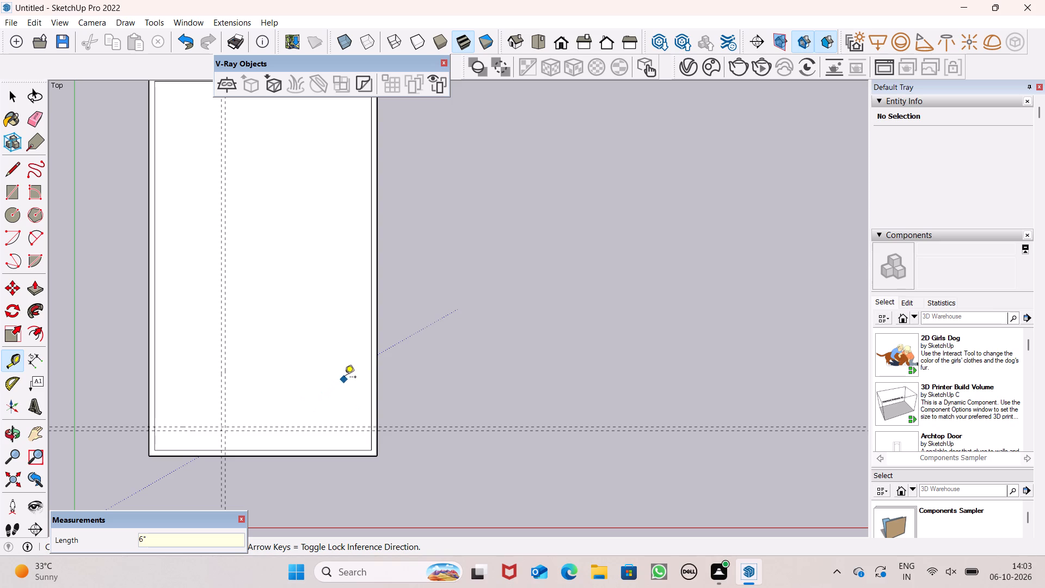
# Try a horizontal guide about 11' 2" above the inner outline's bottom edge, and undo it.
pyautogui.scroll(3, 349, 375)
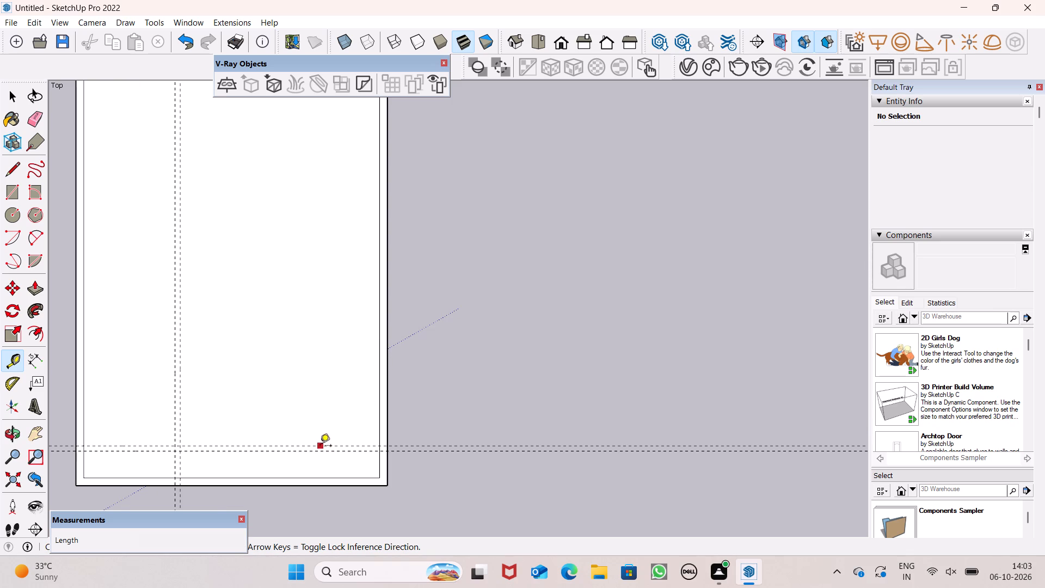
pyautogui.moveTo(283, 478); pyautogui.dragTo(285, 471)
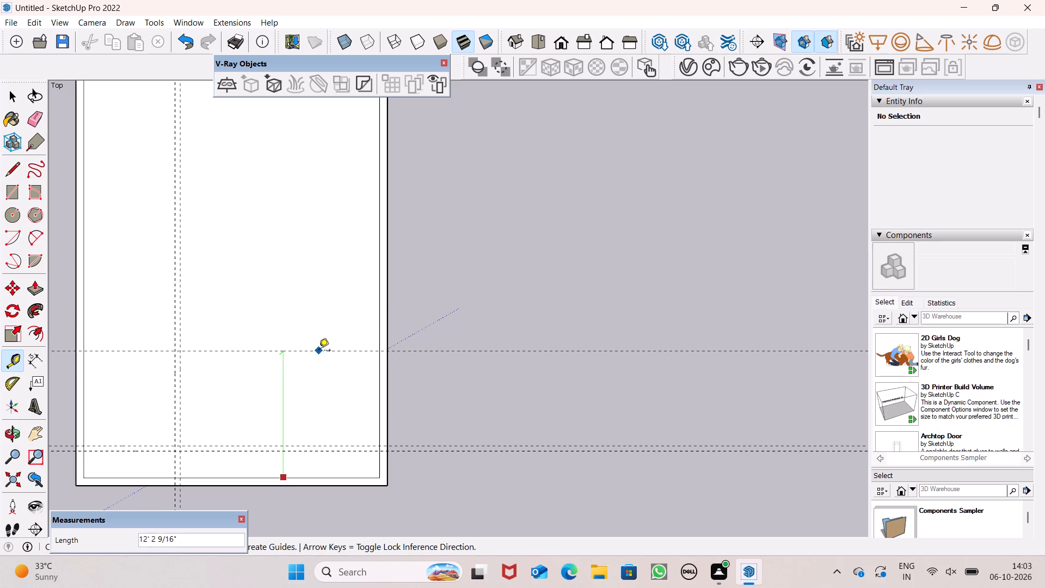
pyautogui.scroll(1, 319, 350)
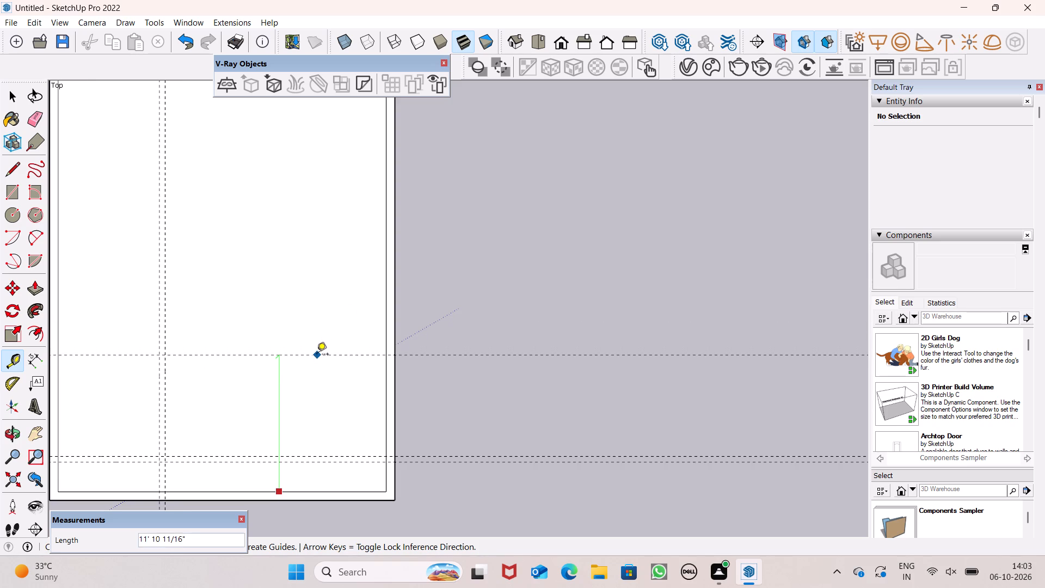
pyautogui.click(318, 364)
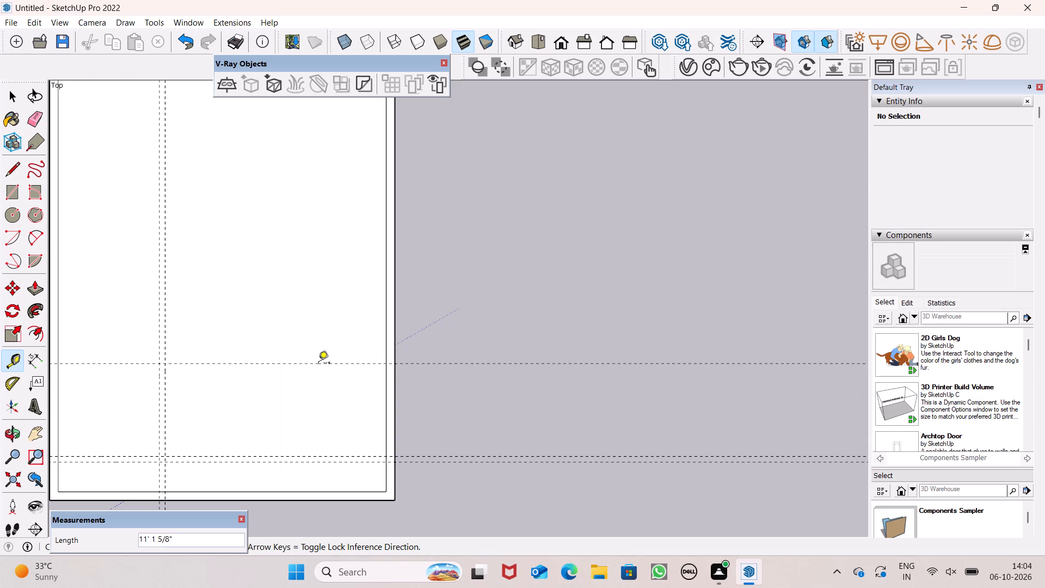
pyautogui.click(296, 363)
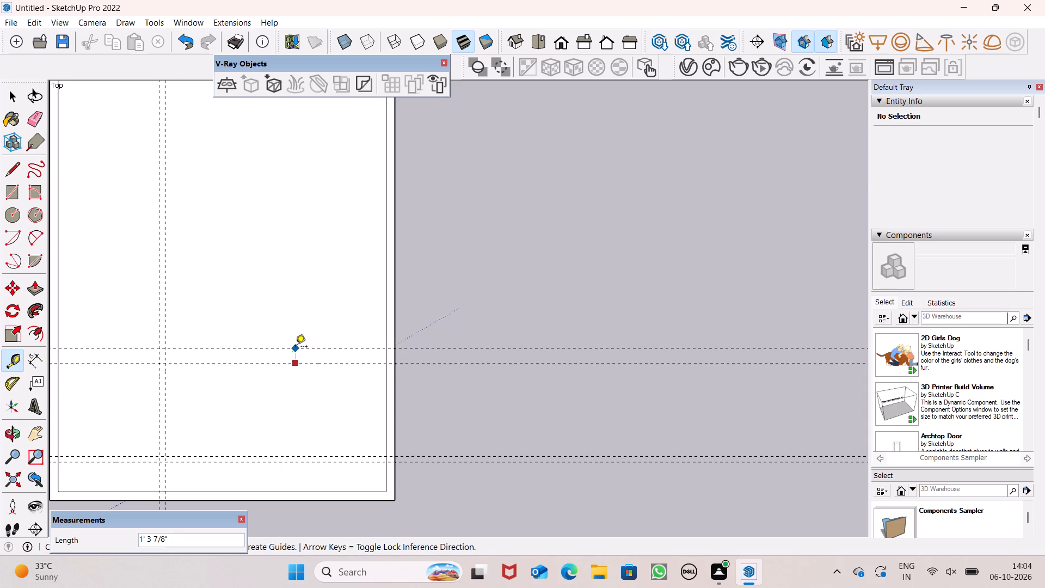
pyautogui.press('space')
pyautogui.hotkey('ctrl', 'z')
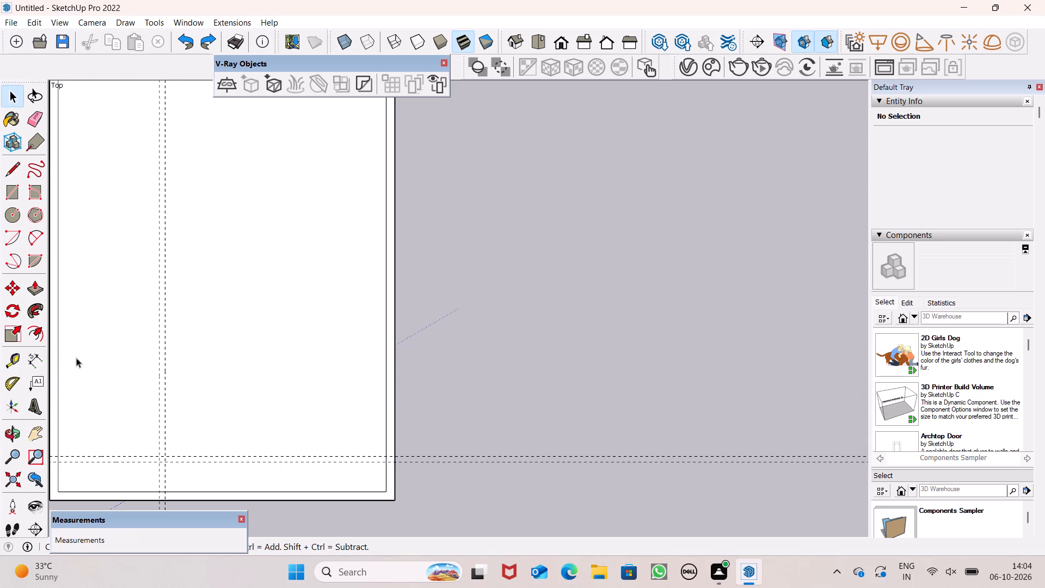
# Place a horizontal guide about 10' 9 1/2" above the upper existing horizontal guide, and a parallel guide 6" above it.
pyautogui.click(15, 363)
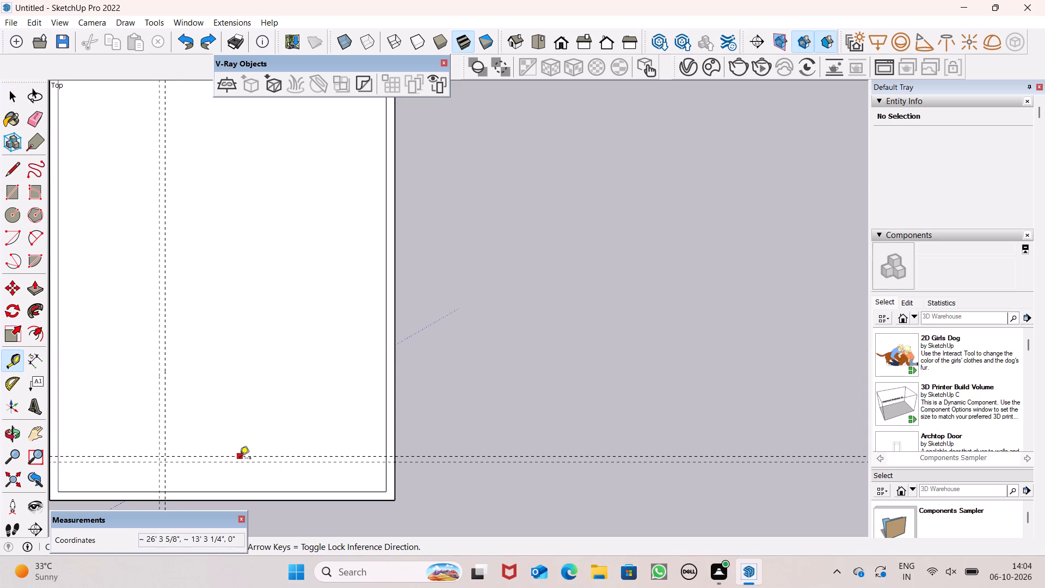
pyautogui.click(239, 459)
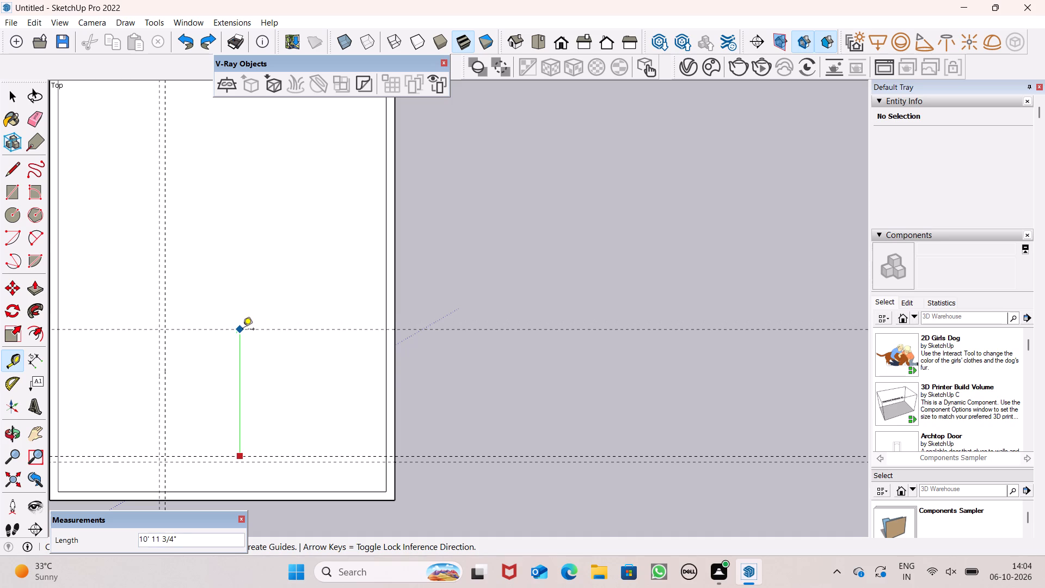
pyautogui.click(245, 332)
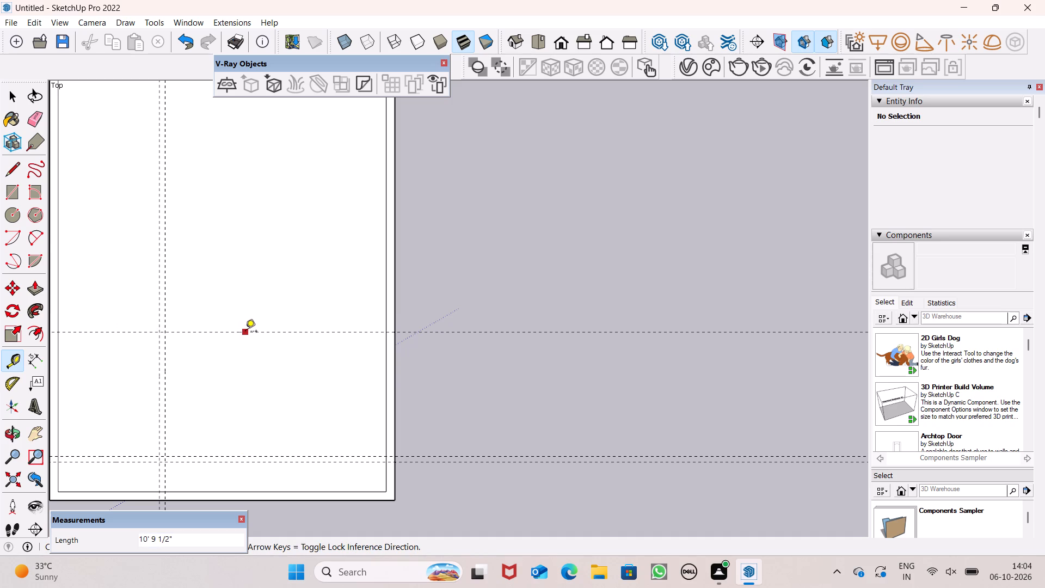
pyautogui.click(245, 332)
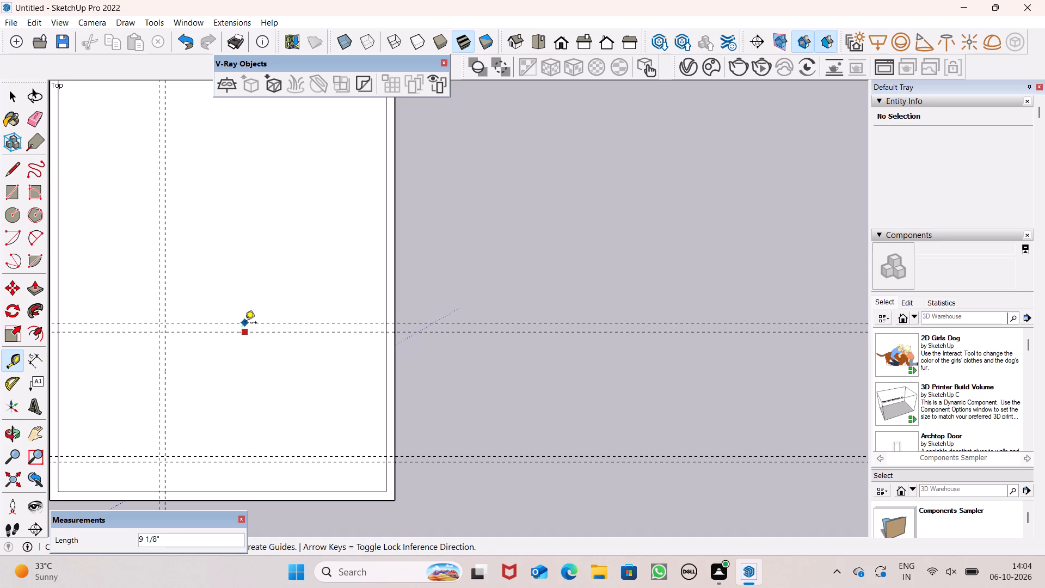
pyautogui.press('6')
pyautogui.hotkey('shift', '"')
pyautogui.press('Return')
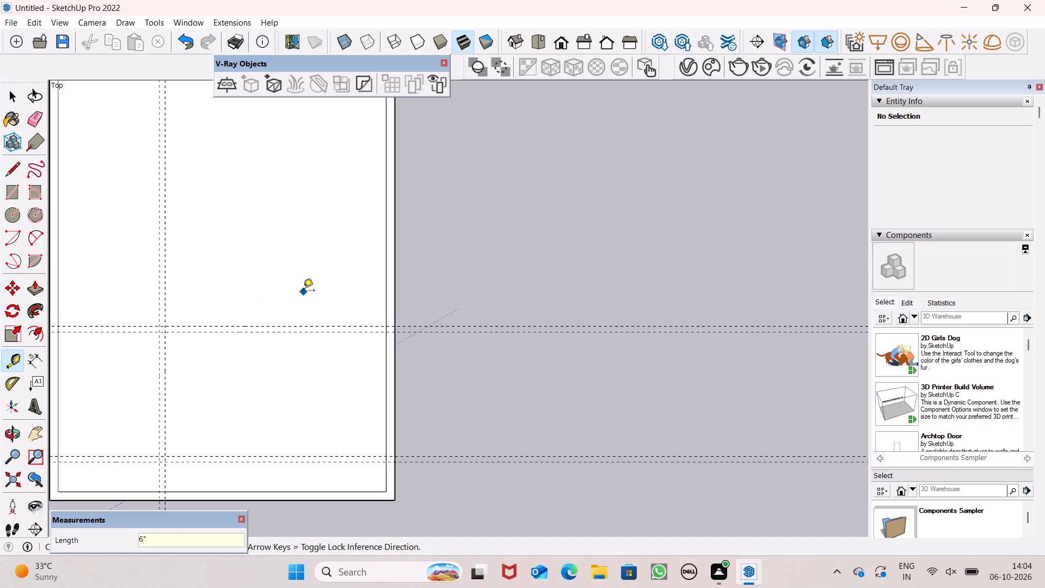
pyautogui.press('space')
# Draw a 19' 8 1/2" by 6" wall strip between the upper horizontal guides, from the left vertical guide to the inner right edge.
pyautogui.scroll(-3, 279, 338)
pyautogui.scroll(-1, 323, 301)
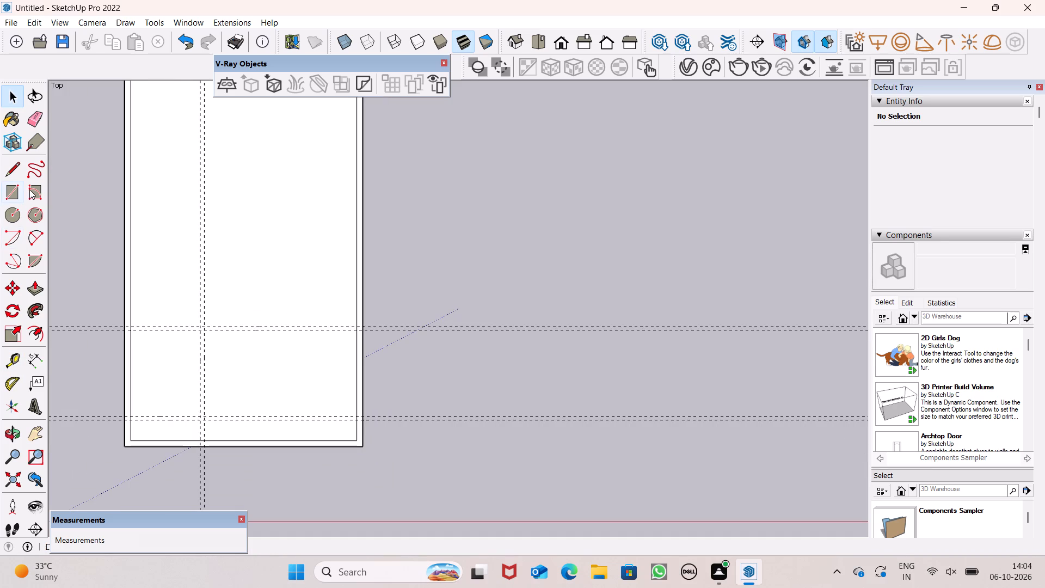
pyautogui.click(9, 195)
pyautogui.scroll(5, 149, 419)
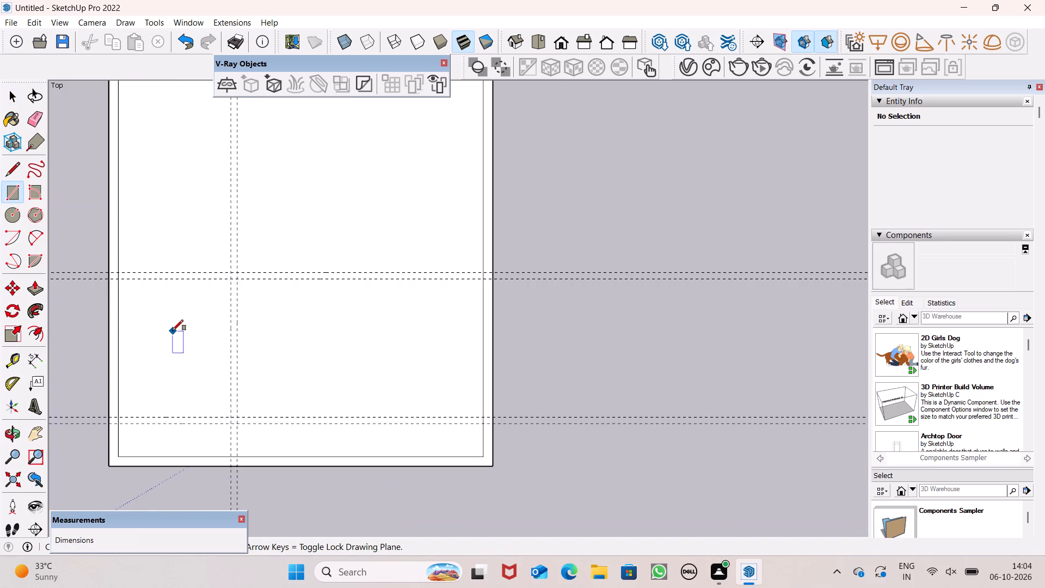
pyautogui.scroll(2, 173, 330)
pyautogui.scroll(-2, 173, 329)
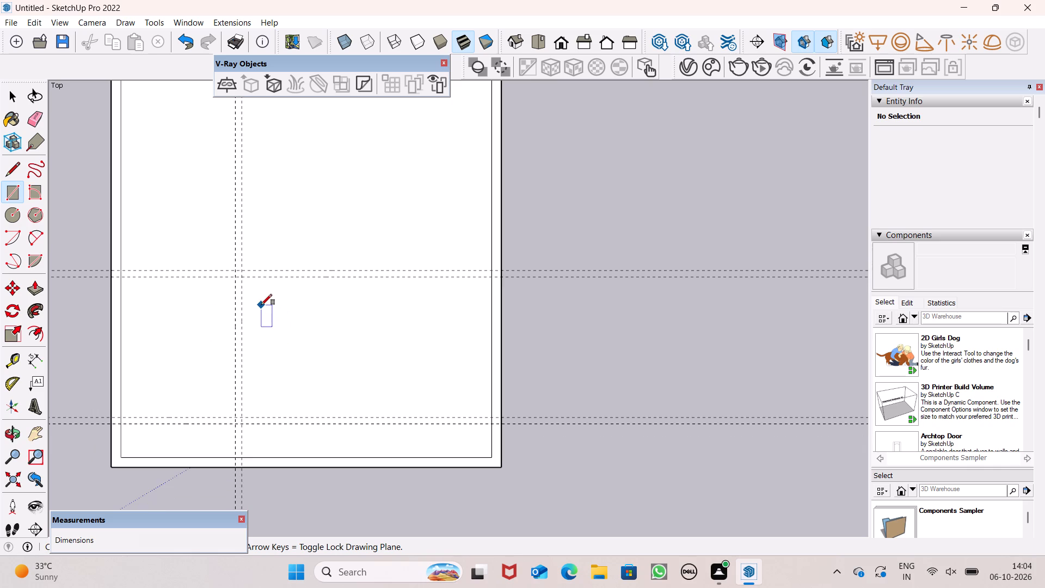
pyautogui.scroll(3, 291, 246)
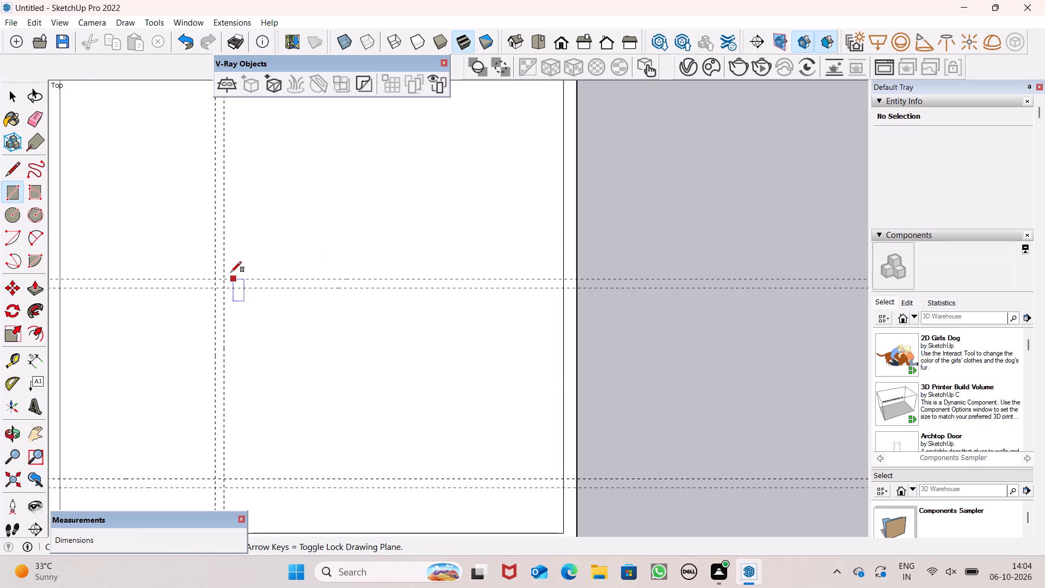
pyautogui.click(215, 276)
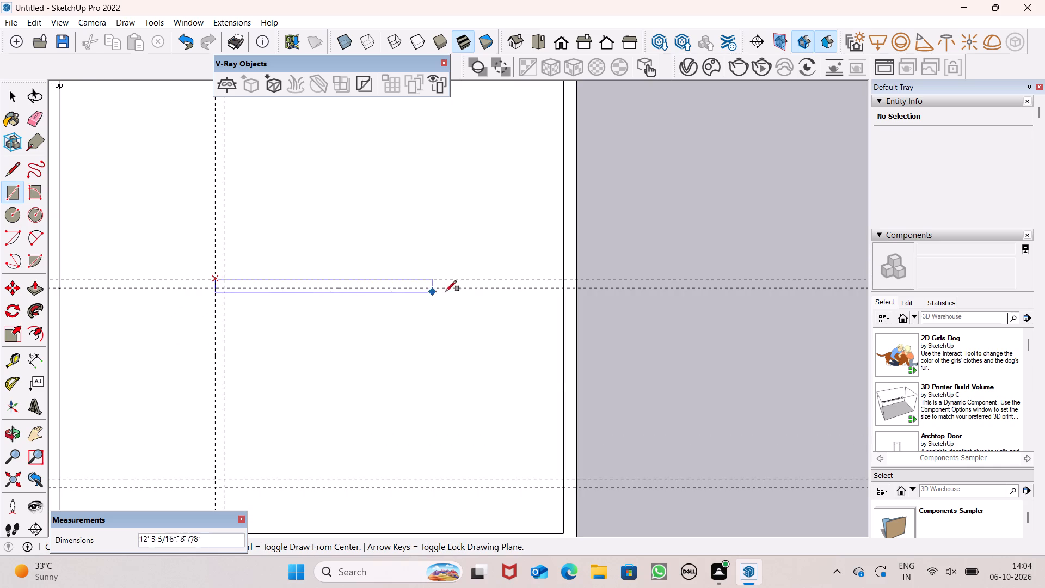
pyautogui.scroll(4, 531, 287)
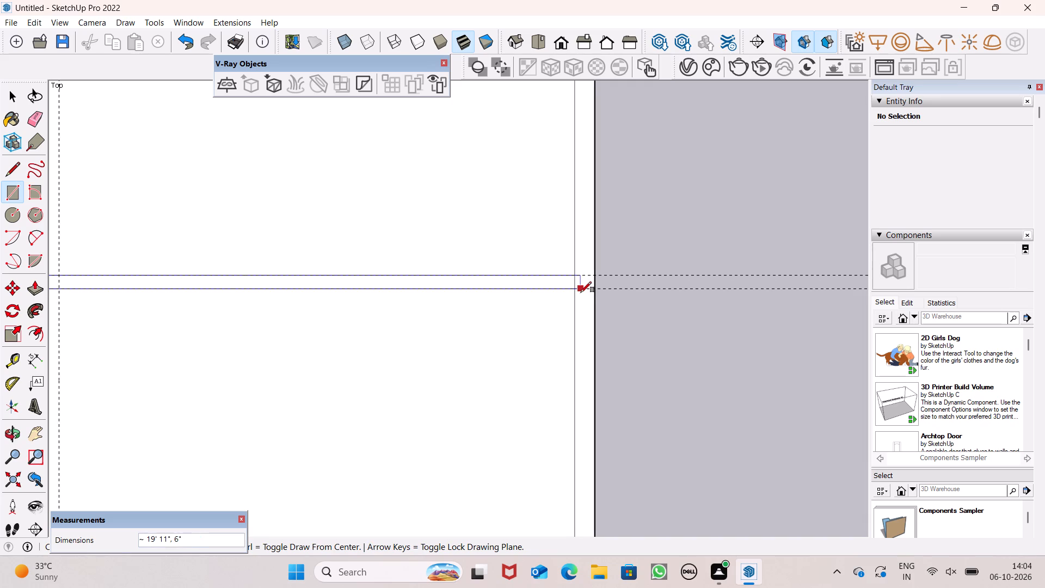
pyautogui.click(571, 287)
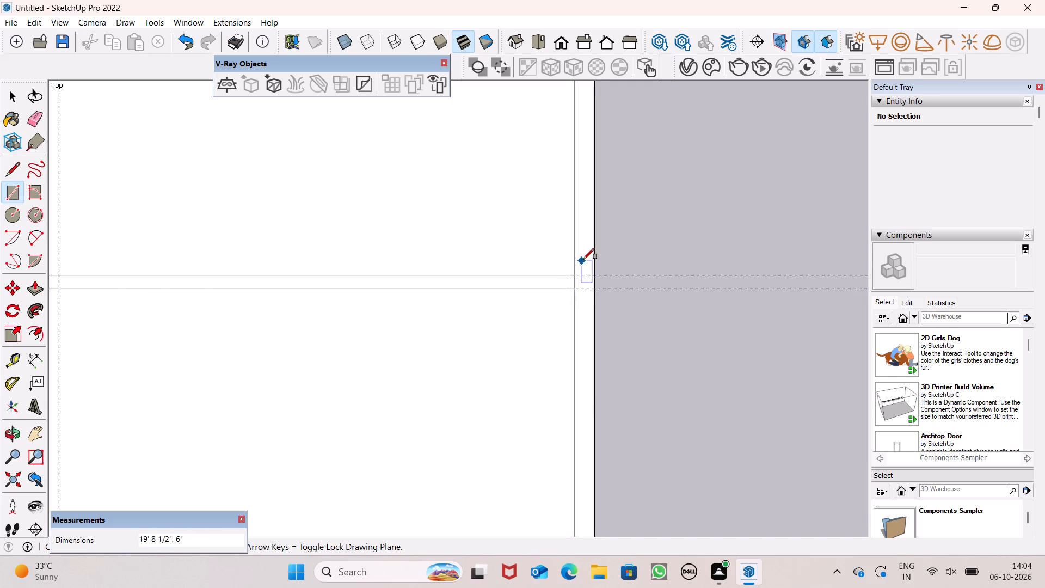
# Draw an 11' 3 1/2" by 6" vertical wall strip between the vertical guides, from the horizontal wall strip down to the lowest guide.
pyautogui.scroll(-8, 584, 258)
pyautogui.scroll(5, 348, 321)
pyautogui.scroll(-4, 244, 250)
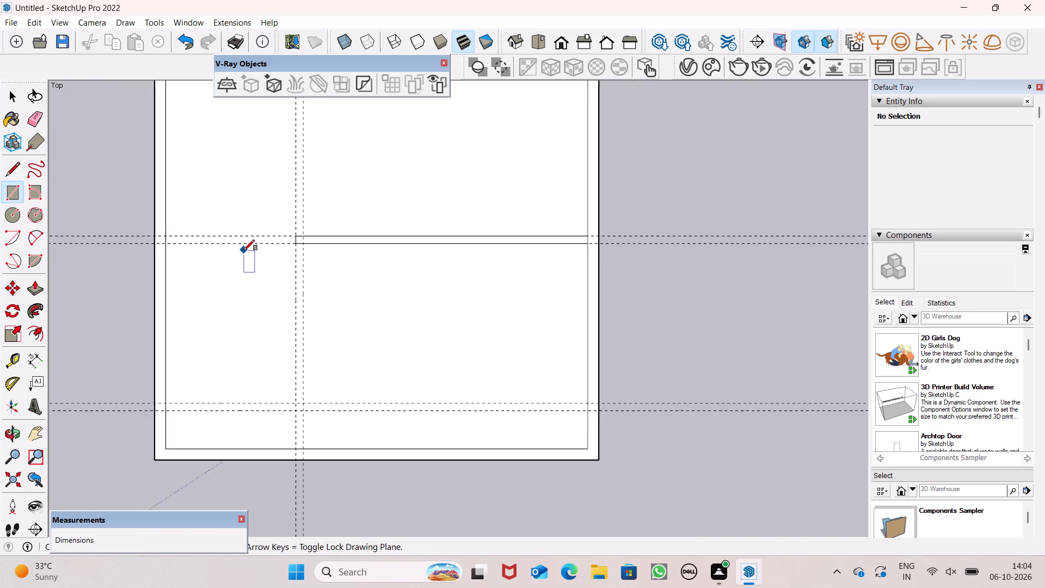
pyautogui.scroll(-1, 244, 250)
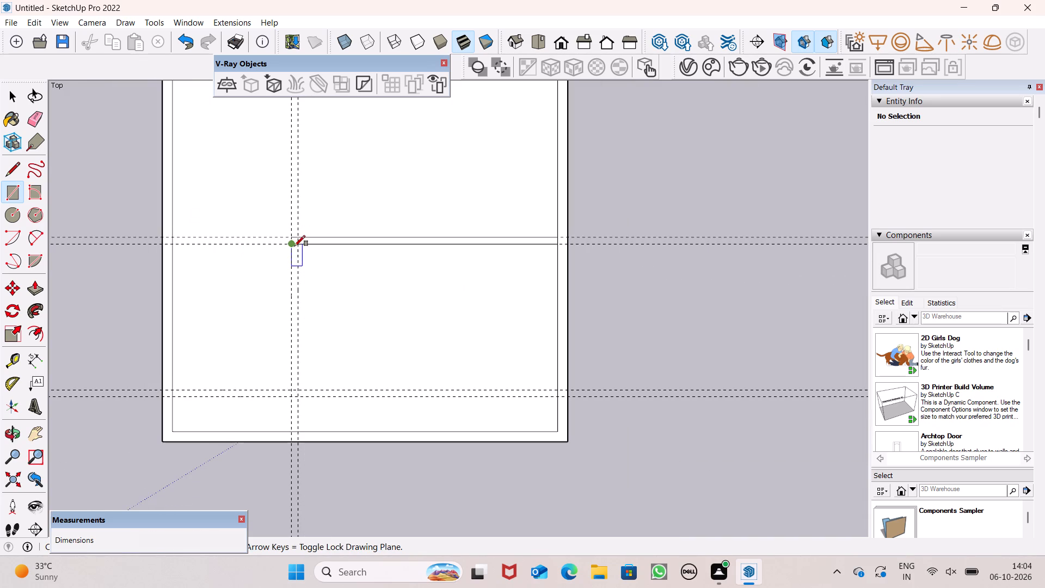
pyautogui.click(294, 246)
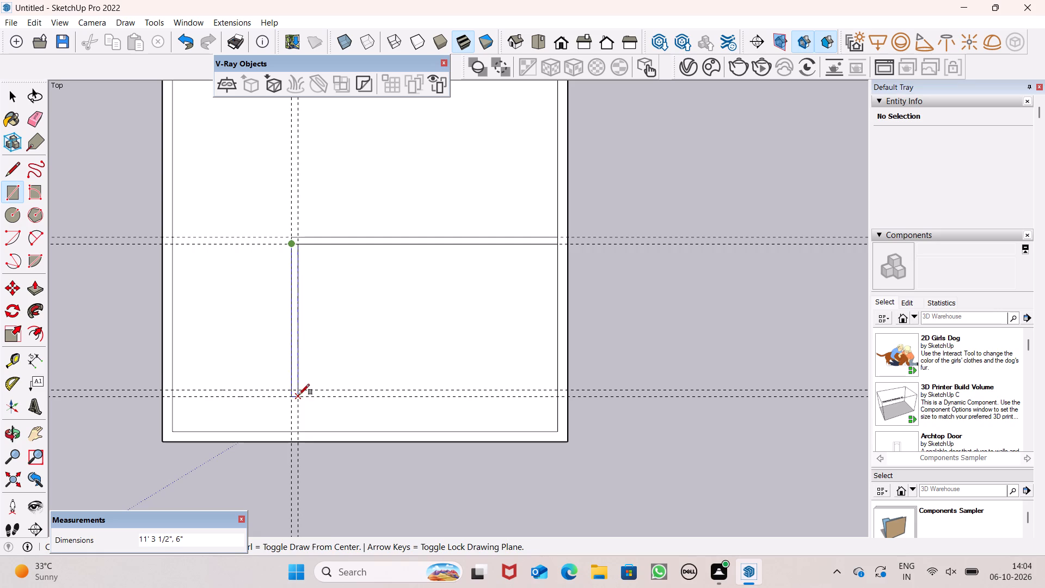
pyautogui.click(299, 395)
# Draw an 8' 9 1/2" by 6" wall strip between the lower horizontal guides, from the inner left edge to the vertical wall strip.
pyautogui.click(175, 388)
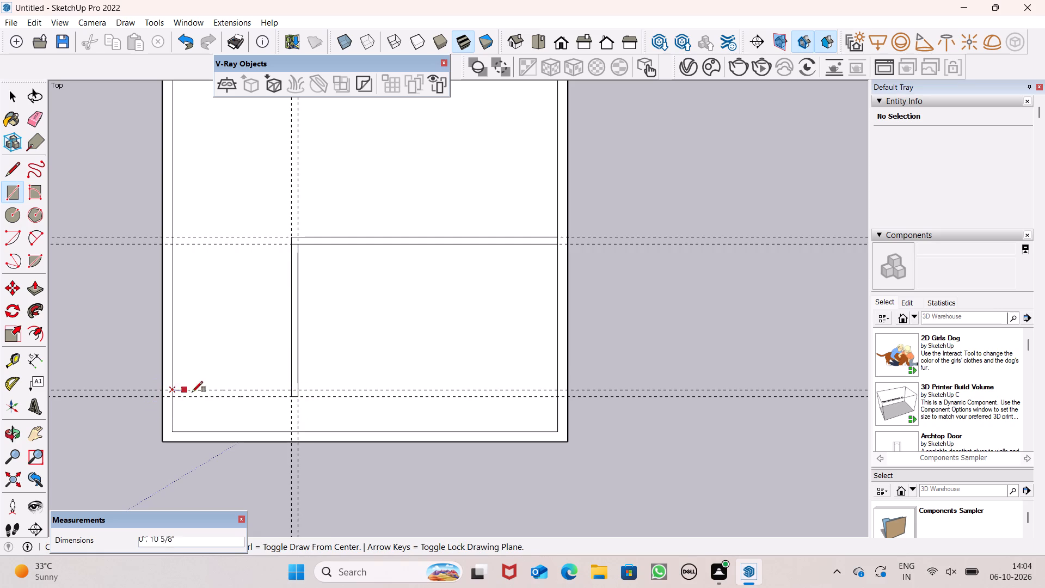
pyautogui.click(288, 396)
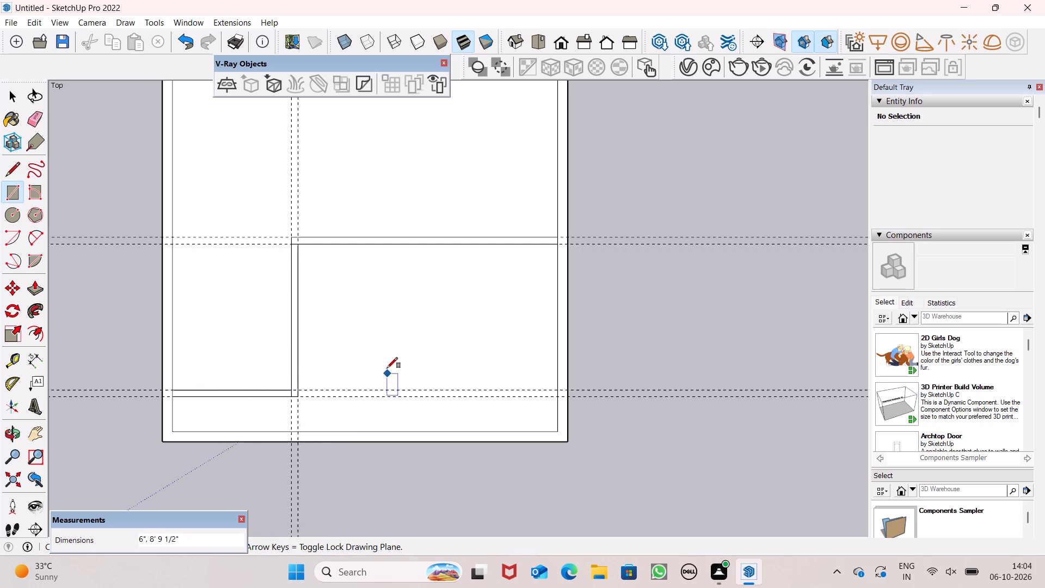
pyautogui.press('space')
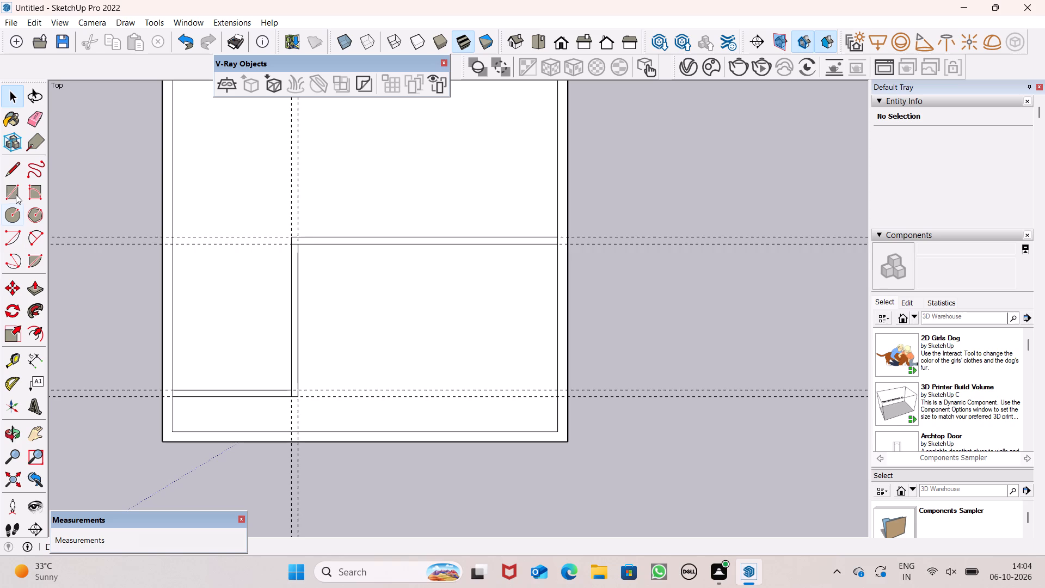
# Draw a 9" line across the left outer wall, in line with the lower wall strip's bottom edge.
pyautogui.click(8, 175)
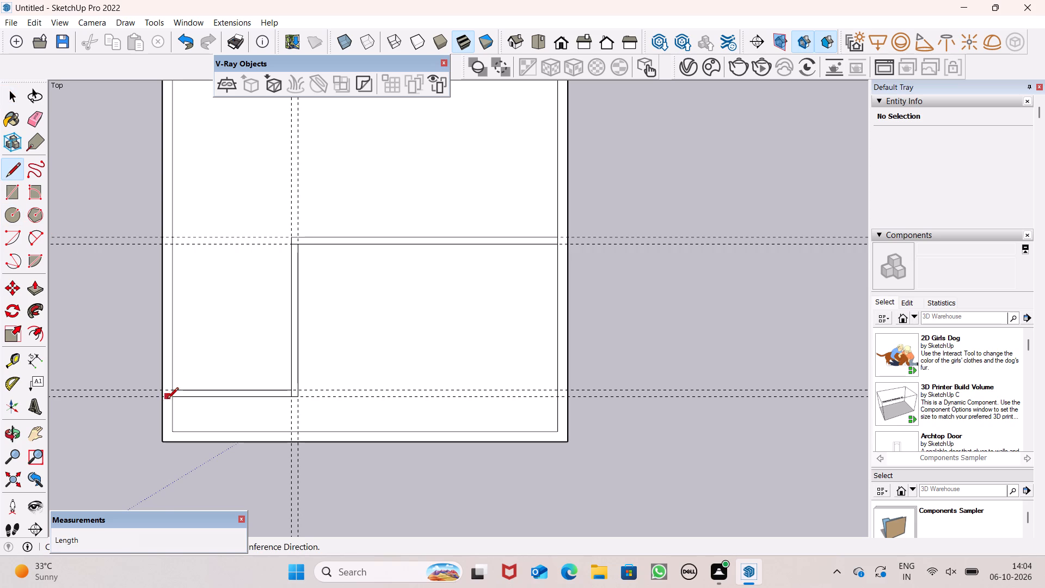
pyautogui.scroll(3, 165, 396)
pyautogui.click(174, 399)
pyautogui.click(164, 397)
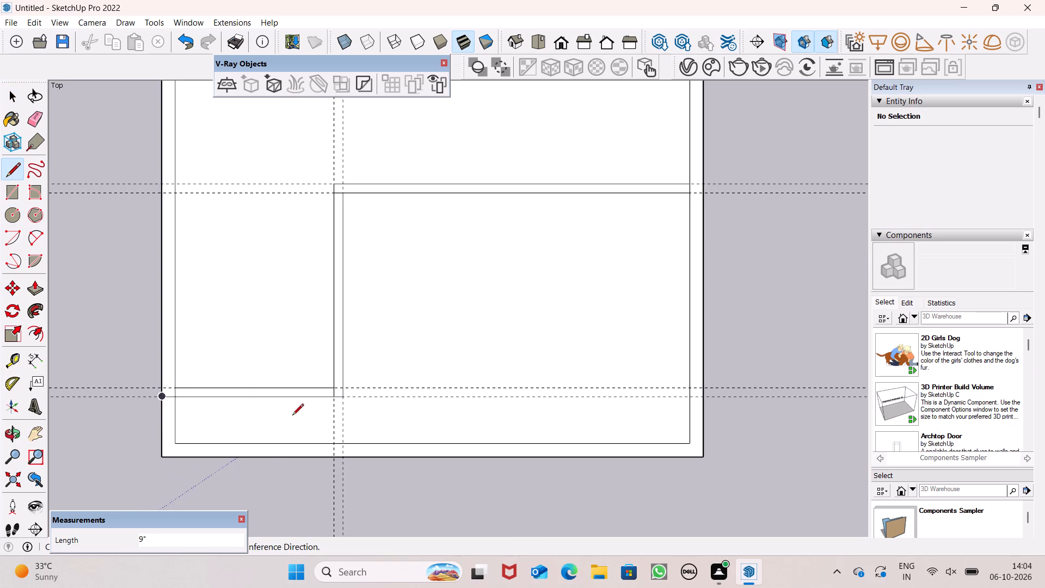
# Draw a 9" line across the bottom outer wall along the right vertical guide, from the inner to the outer edge.
pyautogui.scroll(-1, 230, 377)
pyautogui.scroll(1, 332, 446)
pyautogui.scroll(-1, 331, 446)
pyautogui.scroll(1, 330, 446)
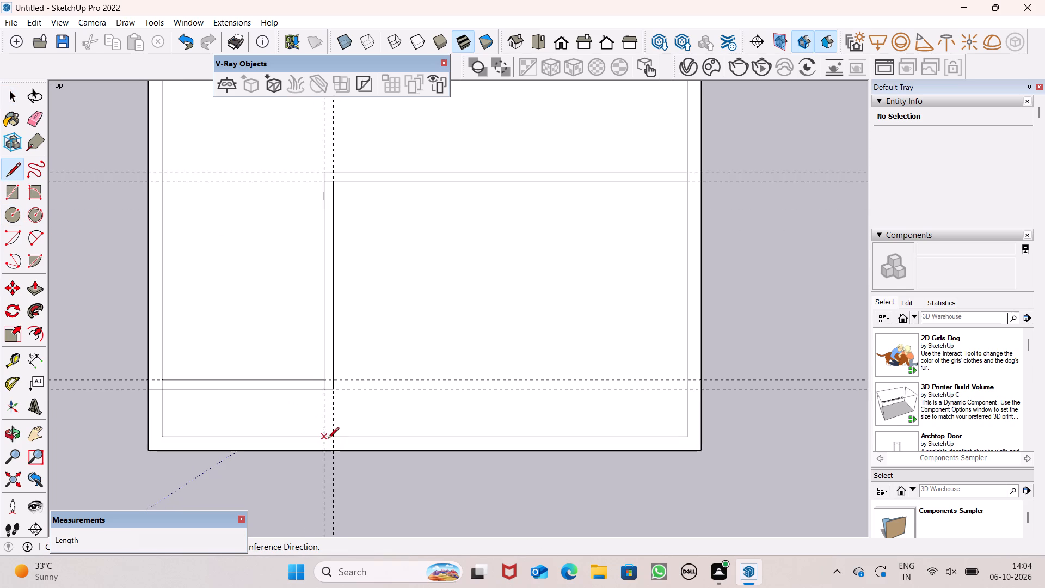
pyautogui.click(328, 438)
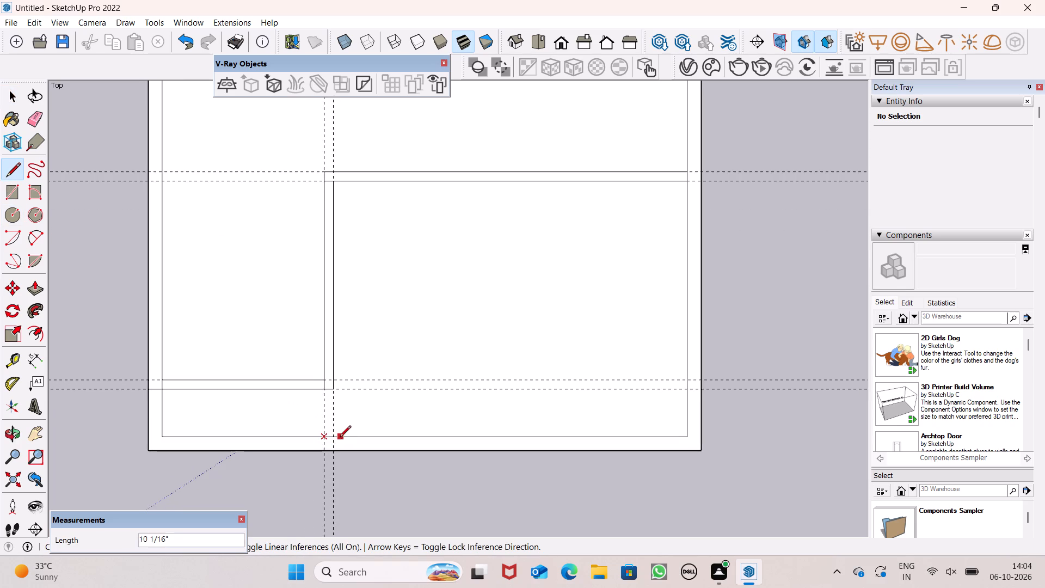
pyautogui.press('space')
pyautogui.click(14, 163)
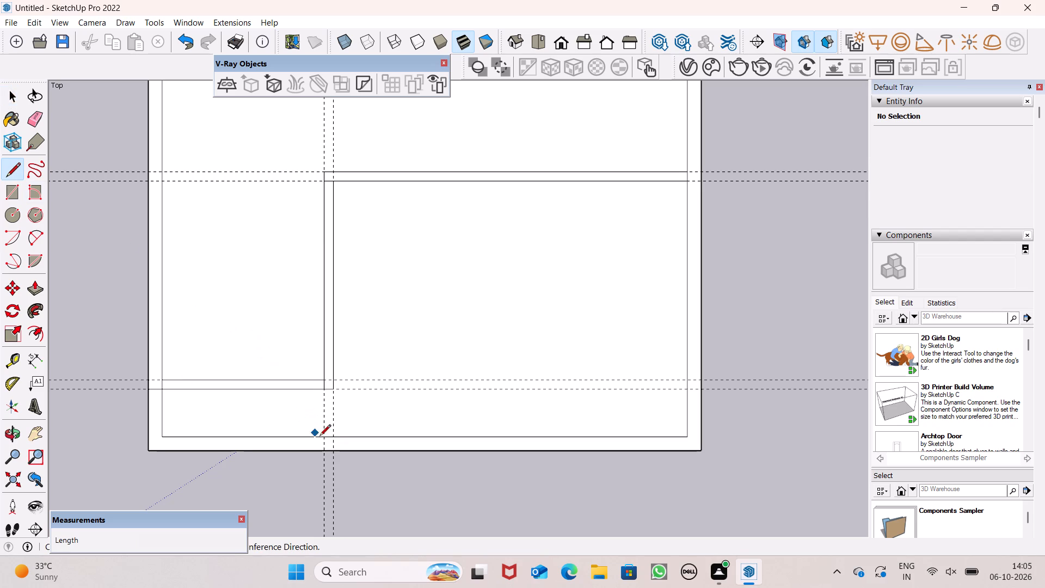
pyautogui.click(335, 435)
pyautogui.click(334, 452)
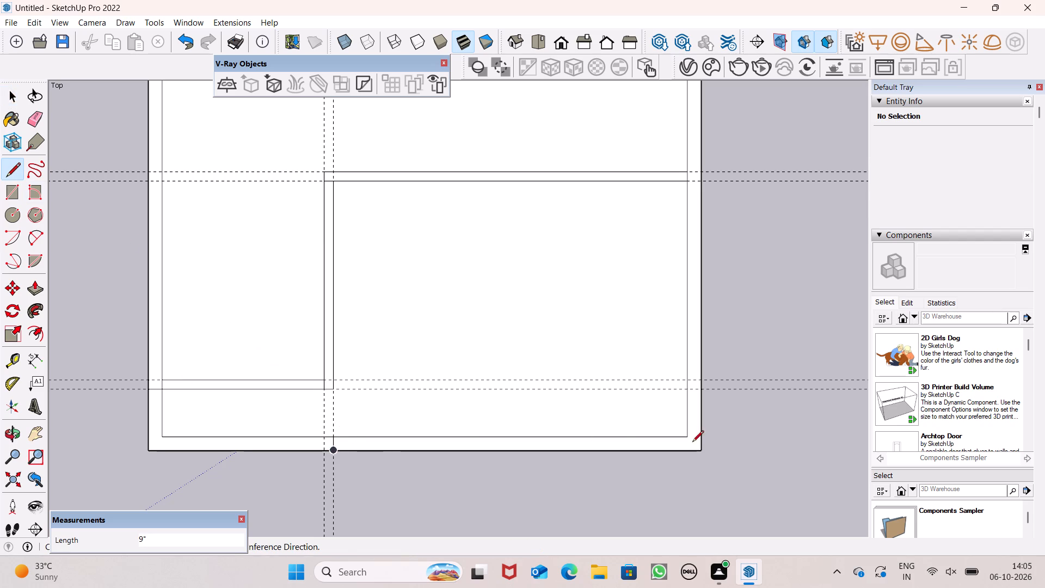
# Draw a 9" horizontal line across the right outer wall from the inner outline's bottom-right corner.
pyautogui.click(687, 432)
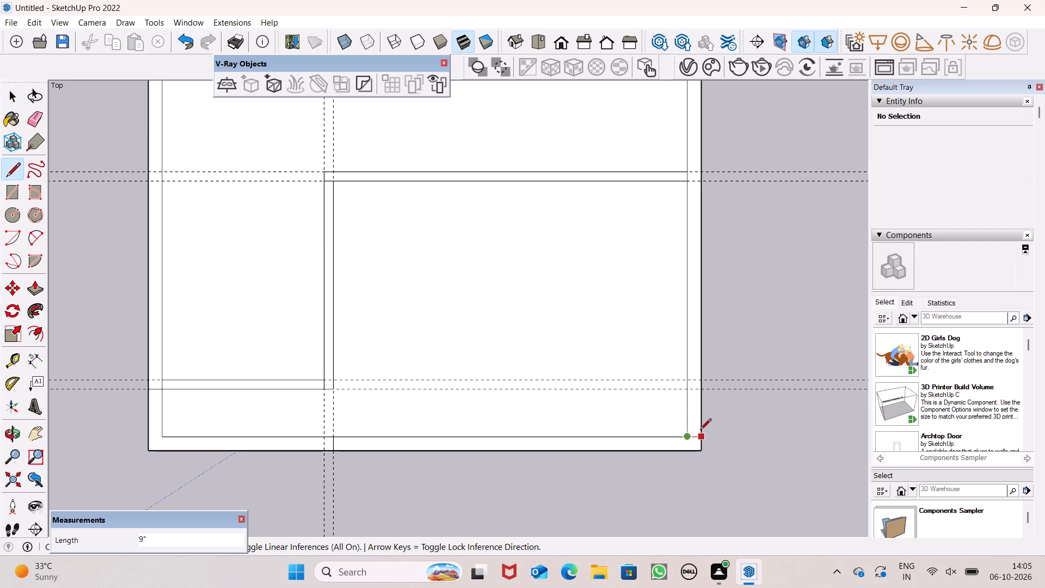
pyautogui.click(700, 431)
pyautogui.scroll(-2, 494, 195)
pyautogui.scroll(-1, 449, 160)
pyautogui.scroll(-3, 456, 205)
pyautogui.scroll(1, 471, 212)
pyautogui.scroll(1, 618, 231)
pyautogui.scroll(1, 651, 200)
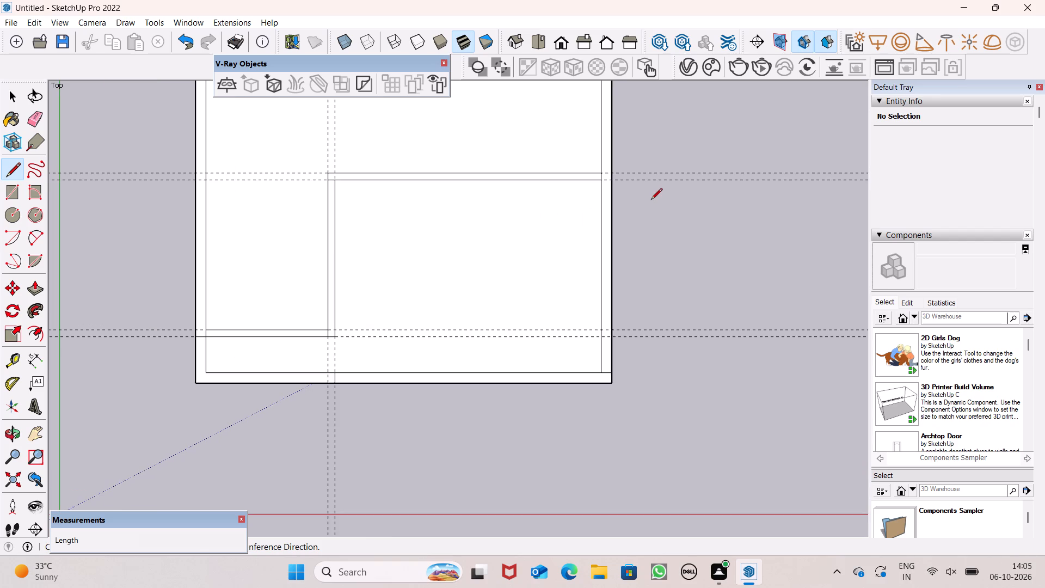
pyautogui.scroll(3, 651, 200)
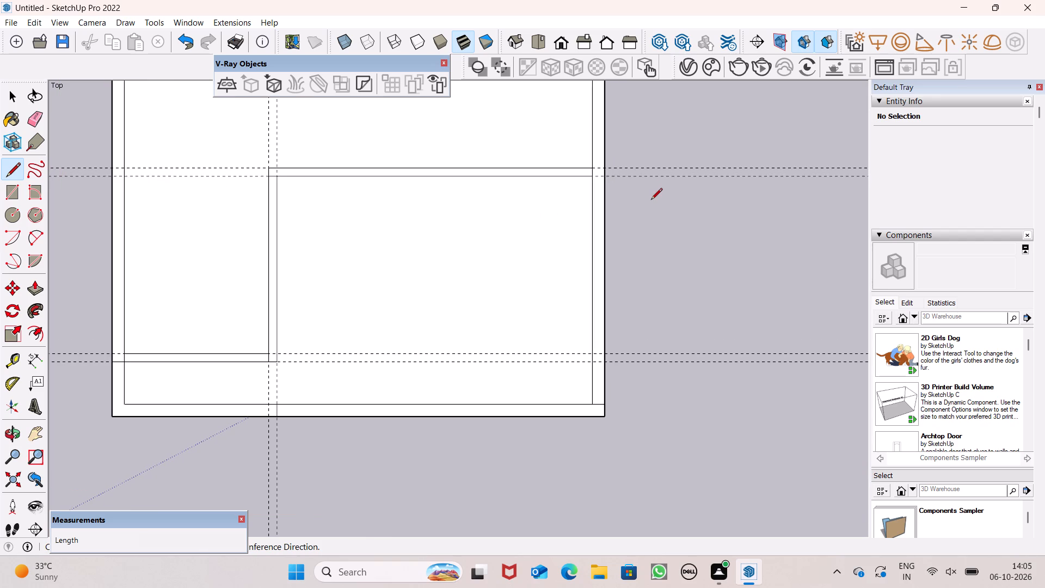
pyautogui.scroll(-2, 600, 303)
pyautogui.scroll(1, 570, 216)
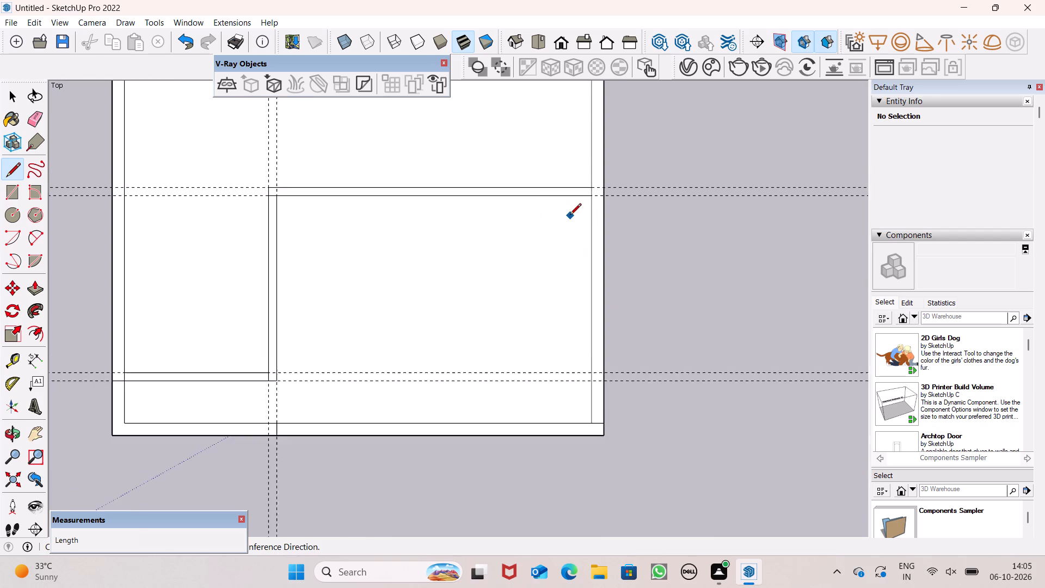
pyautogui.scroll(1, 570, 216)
# Erase the upper and lower pairs of horizontal guides and the pair of vertical guides.
pyautogui.press('space')
pyautogui.scroll(-1, 409, 189)
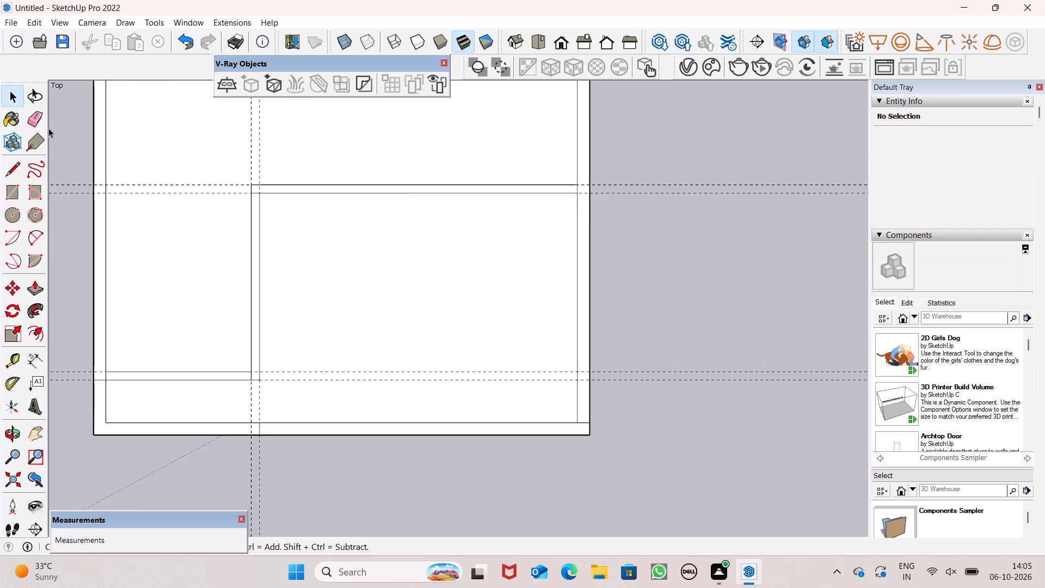
pyautogui.click(39, 113)
pyautogui.moveTo(81, 168); pyautogui.dragTo(81, 199)
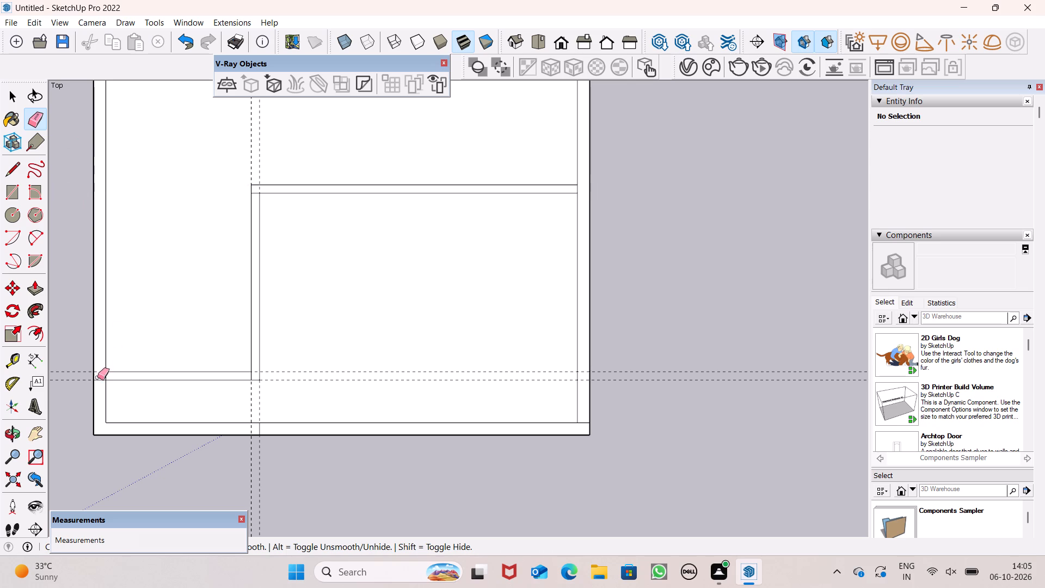
pyautogui.moveTo(70, 363); pyautogui.dragTo(88, 385)
pyautogui.moveTo(244, 489); pyautogui.dragTo(266, 488)
# Erase the short dividing lines where the interior wall strips meet the right outer wall and each other at both corners.
pyautogui.scroll(-3, 273, 488)
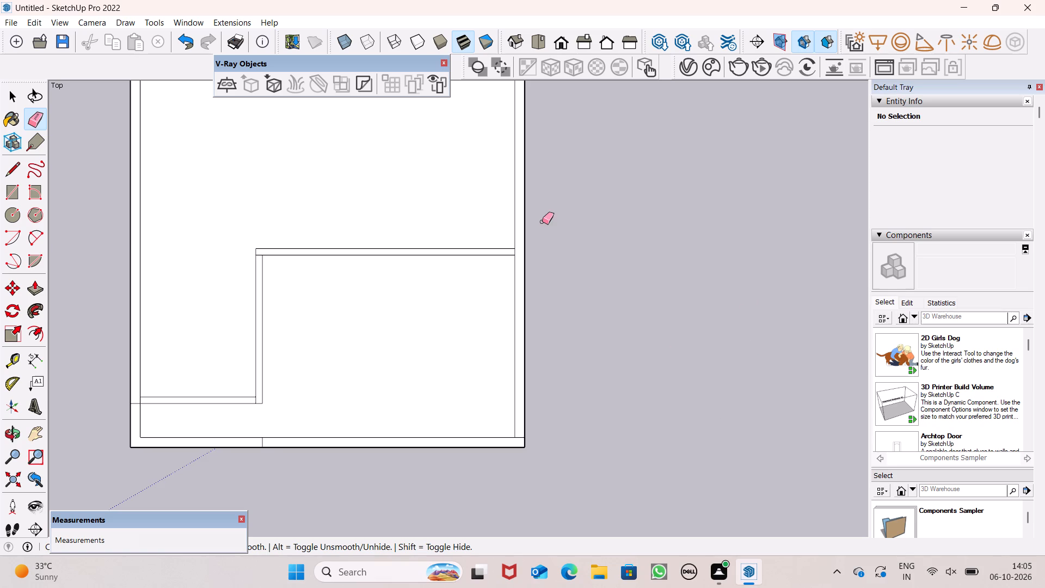
pyautogui.scroll(6, 527, 226)
pyautogui.scroll(4, 496, 274)
pyautogui.moveTo(496, 271); pyautogui.dragTo(515, 267)
pyautogui.scroll(-13, 563, 220)
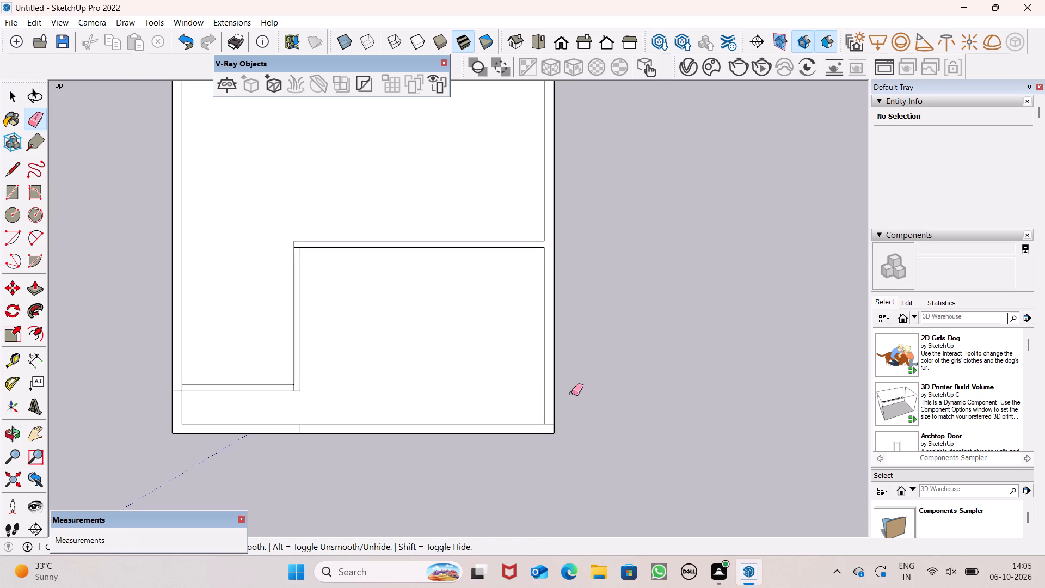
pyautogui.scroll(5, 560, 434)
pyautogui.scroll(-4, 566, 433)
pyautogui.scroll(6, 445, 346)
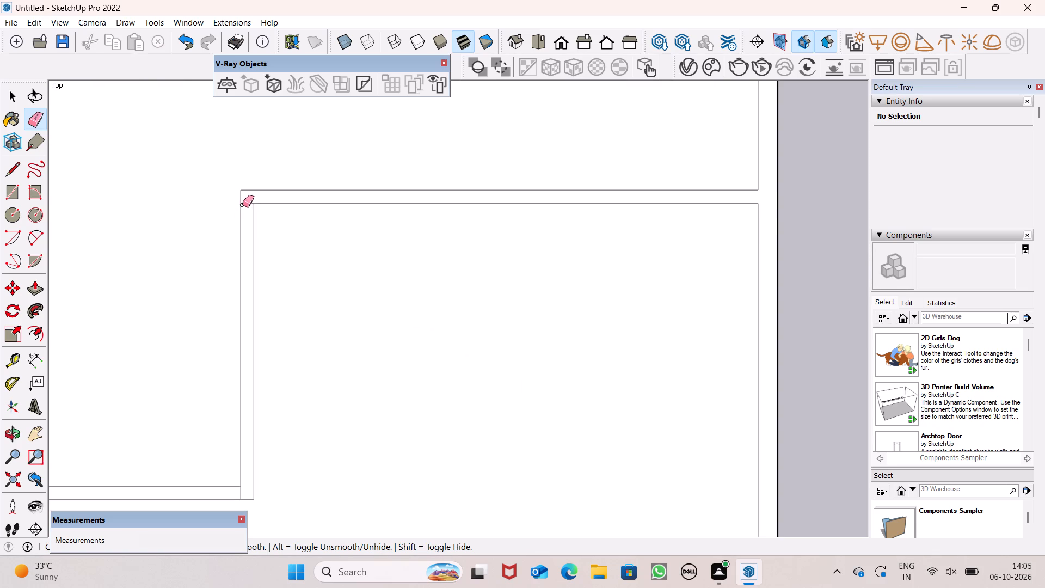
pyautogui.click(245, 200)
pyautogui.scroll(-4, 429, 205)
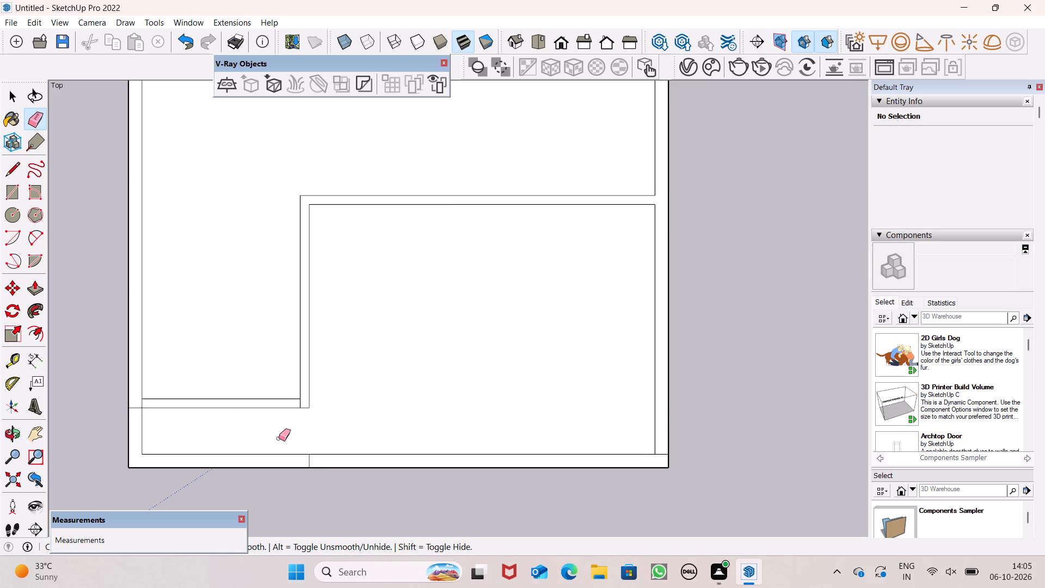
pyautogui.scroll(4, 296, 450)
pyautogui.click(300, 382)
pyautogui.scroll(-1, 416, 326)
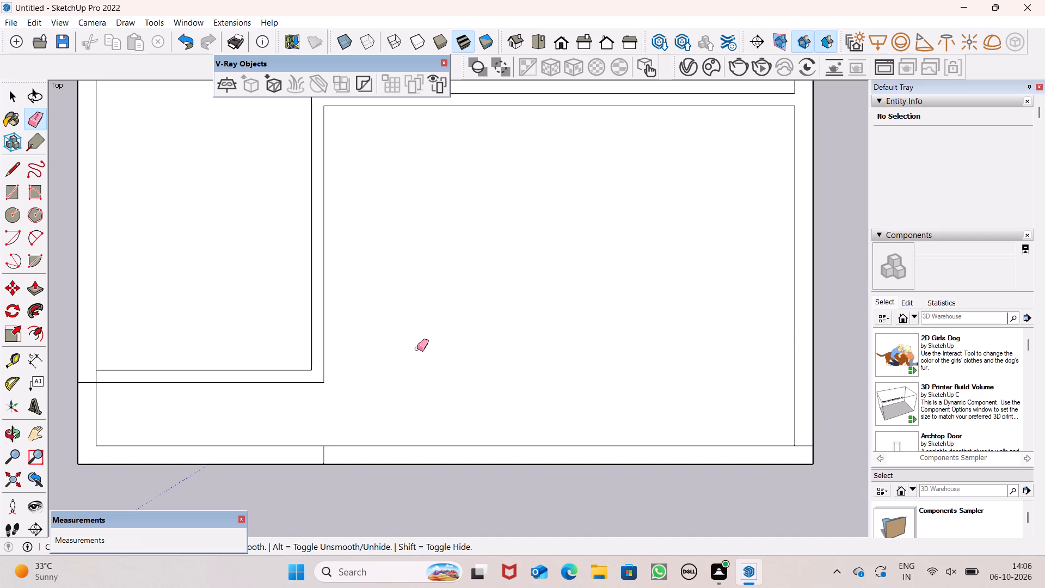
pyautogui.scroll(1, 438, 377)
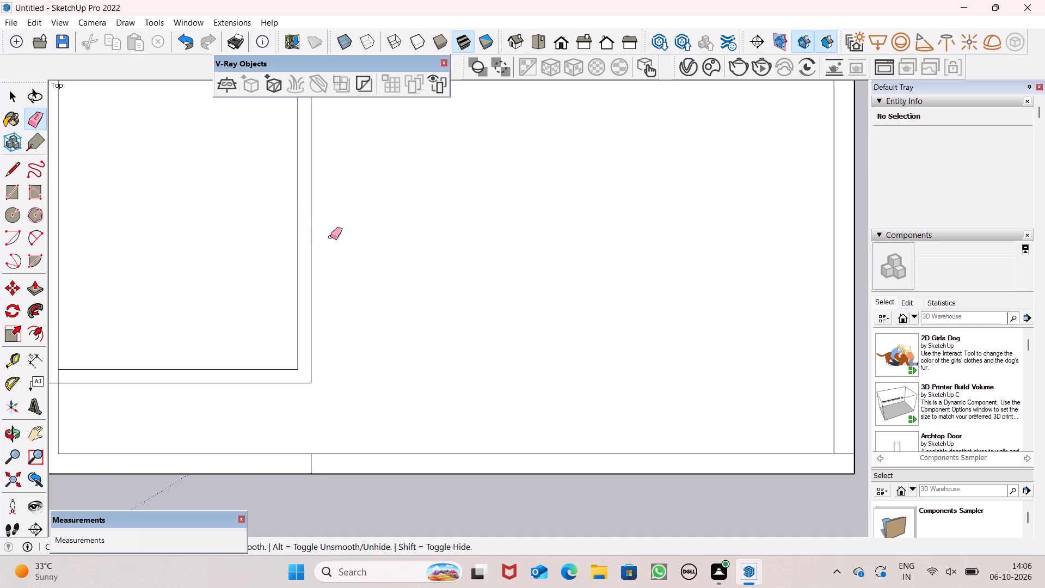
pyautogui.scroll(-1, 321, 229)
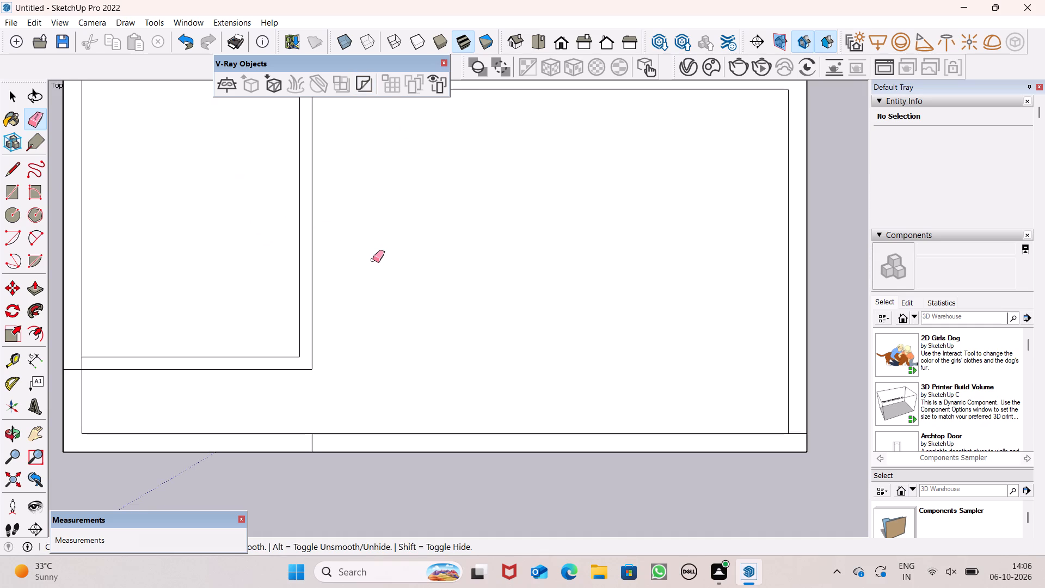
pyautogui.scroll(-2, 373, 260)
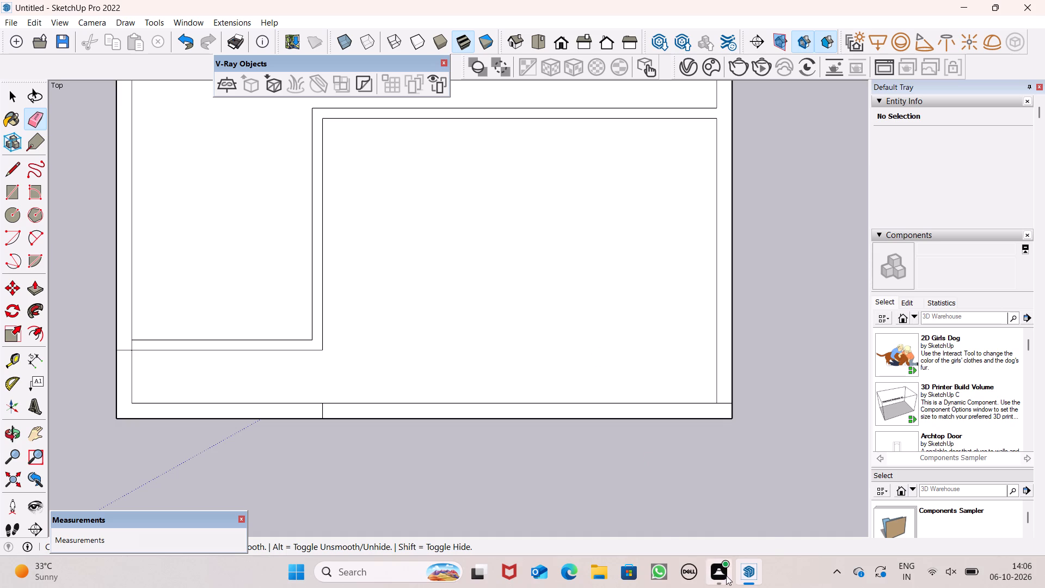
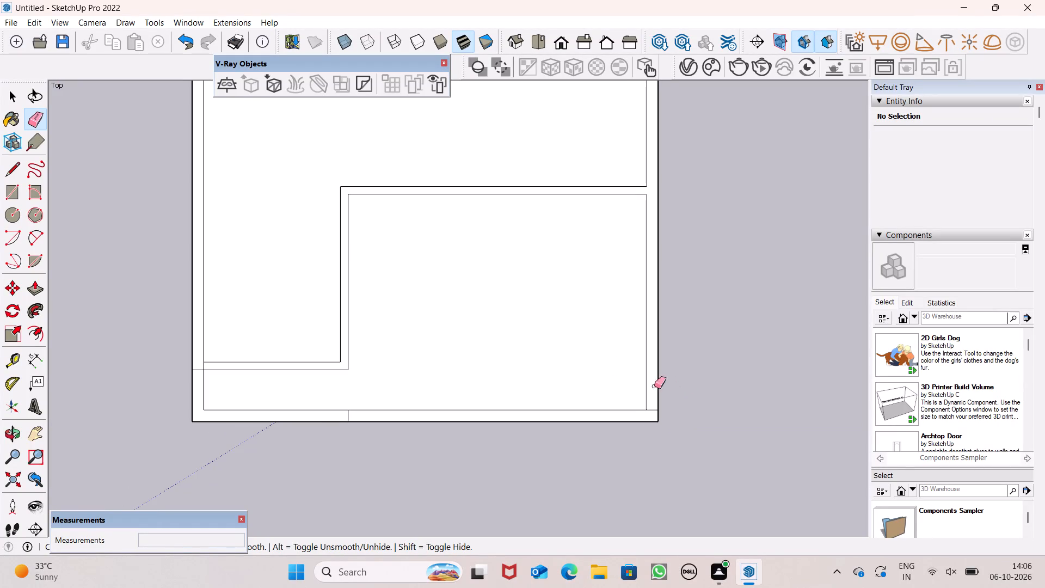
# Erase the short dividing line where the lower interior wall strip meets the left outer wall.
pyautogui.scroll(-5, 285, 409)
pyautogui.scroll(5, 231, 389)
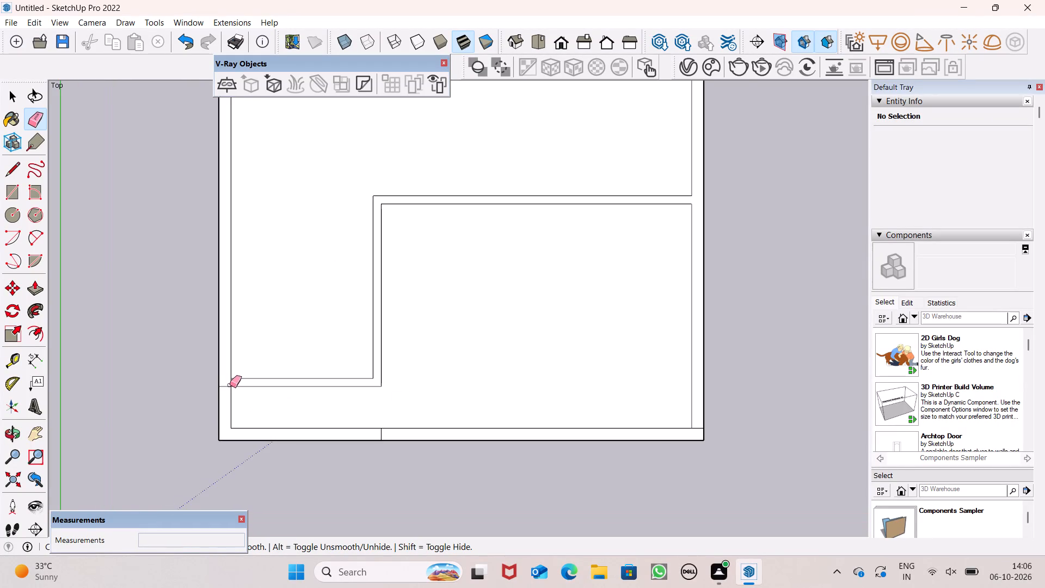
pyautogui.scroll(5, 231, 385)
pyautogui.click(231, 382)
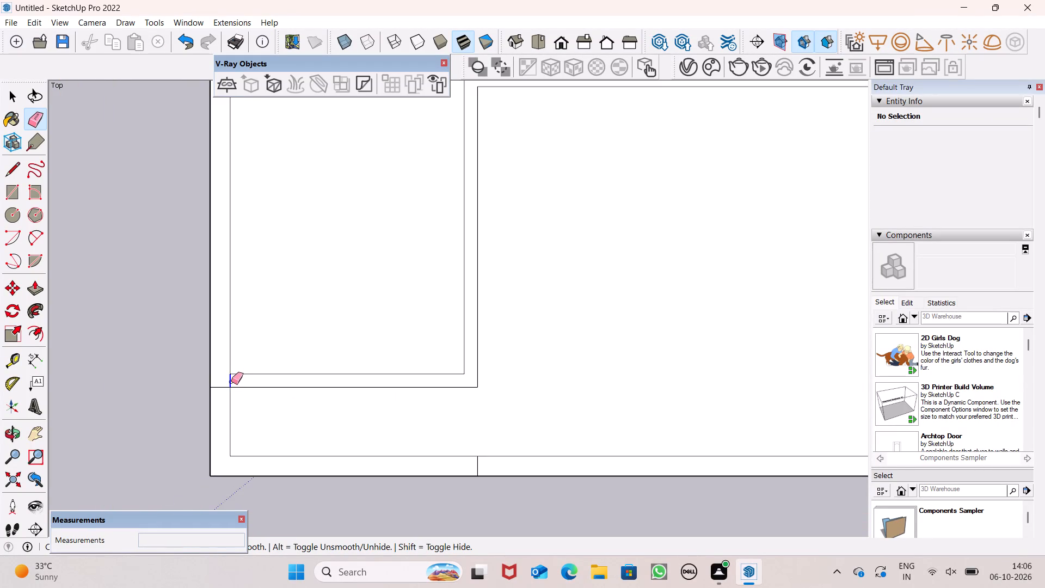
# Push/Pull the connected outer and interior wall face up to a height of 10'.
pyautogui.scroll(-4, 230, 311)
pyautogui.scroll(-3, 276, 395)
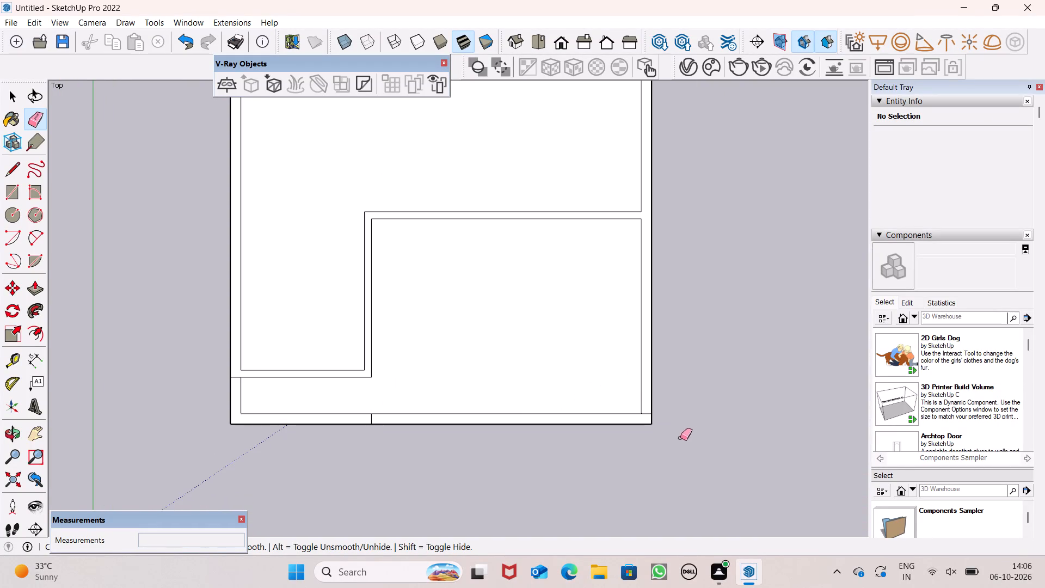
pyautogui.scroll(-3, 685, 459)
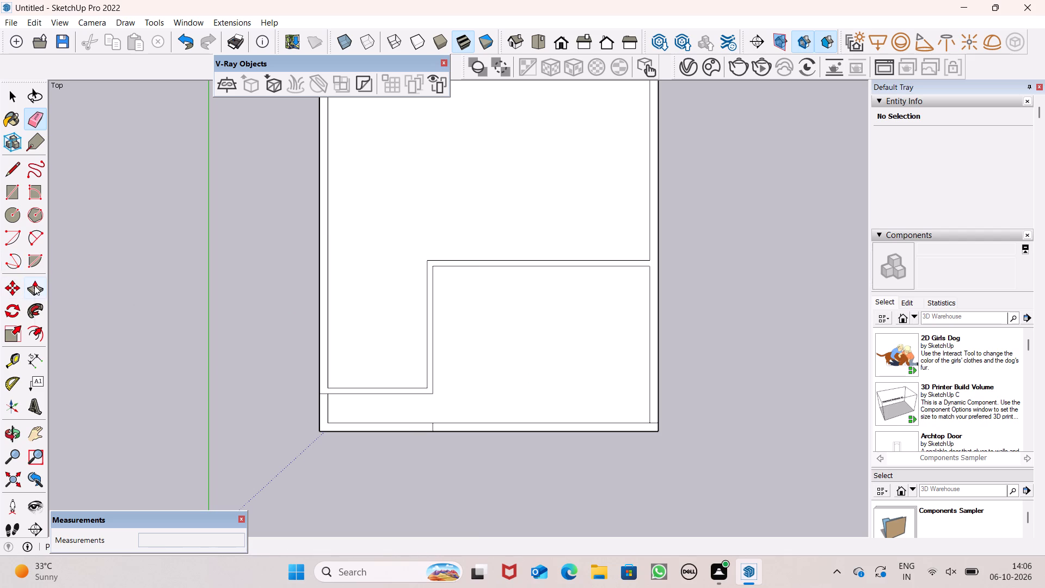
pyautogui.click(34, 285)
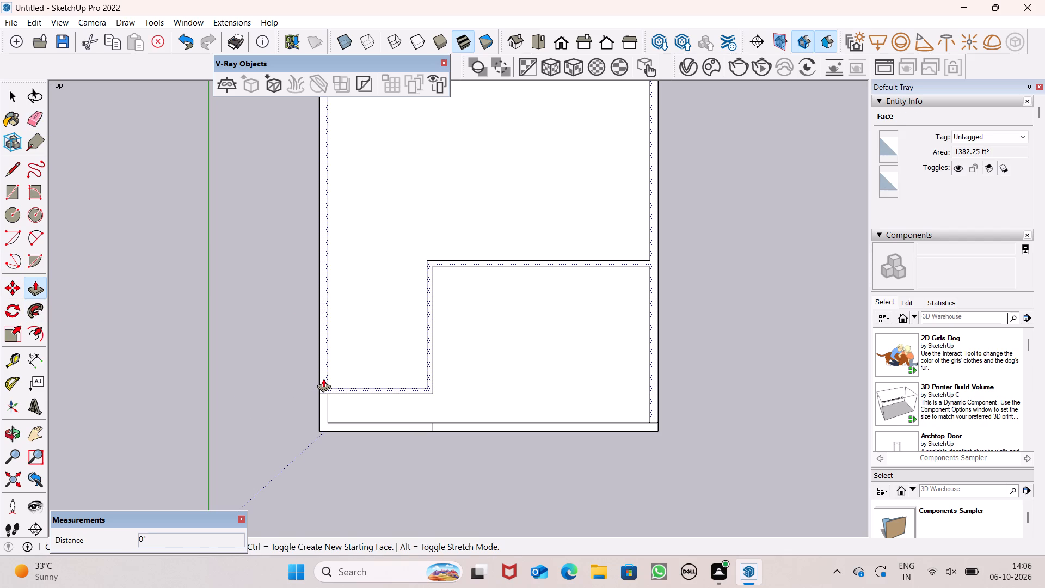
pyautogui.moveTo(323, 378); pyautogui.dragTo(280, 391)
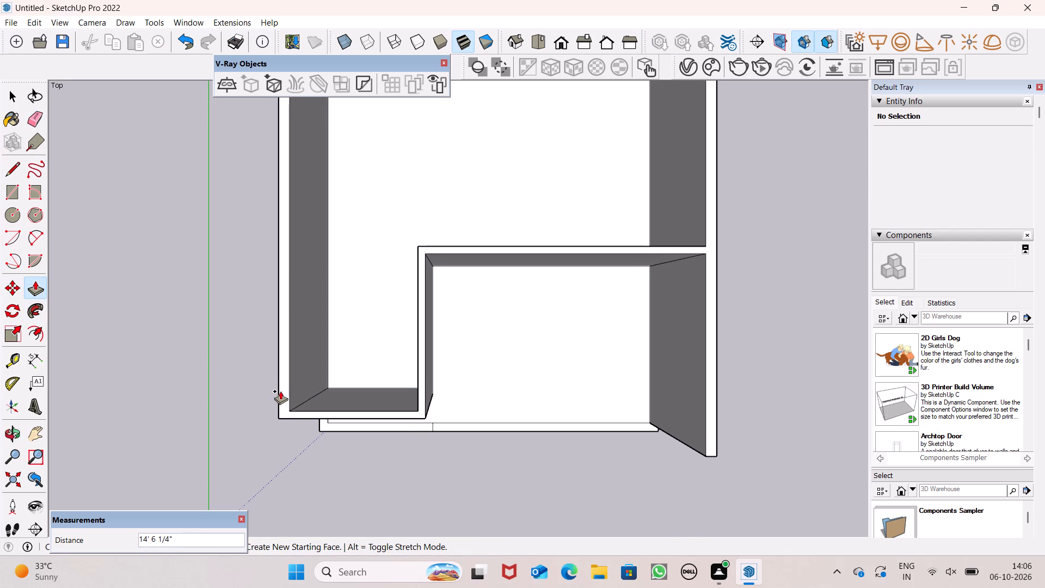
pyautogui.moveTo(280, 391); pyautogui.dragTo(280, 391)
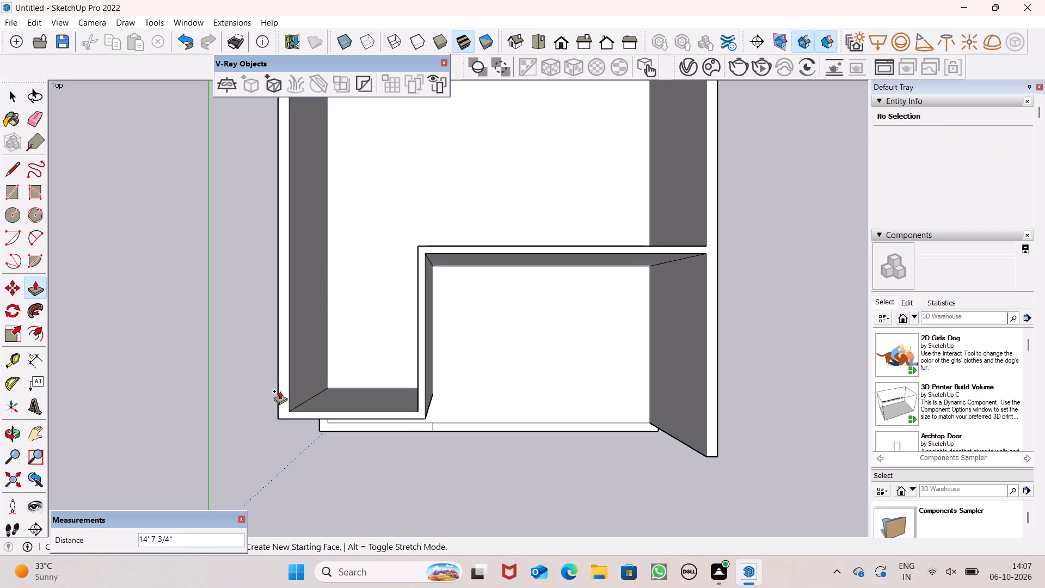
pyautogui.moveTo(280, 391); pyautogui.dragTo(280, 389)
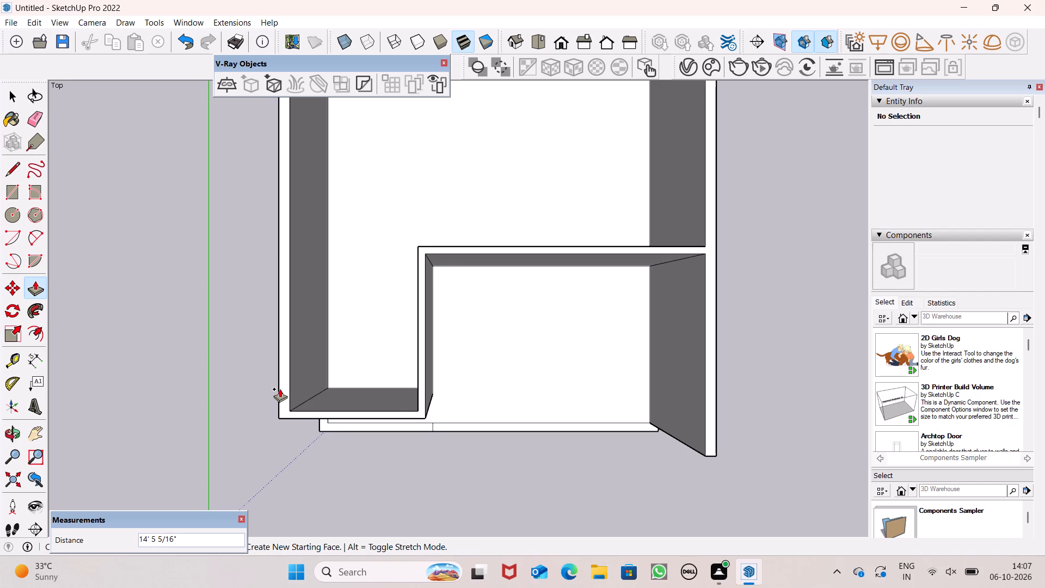
pyautogui.moveTo(280, 389); pyautogui.dragTo(282, 376)
pyautogui.press('1')
pyautogui.press('0')
pyautogui.press("'")
pyautogui.press('Return')
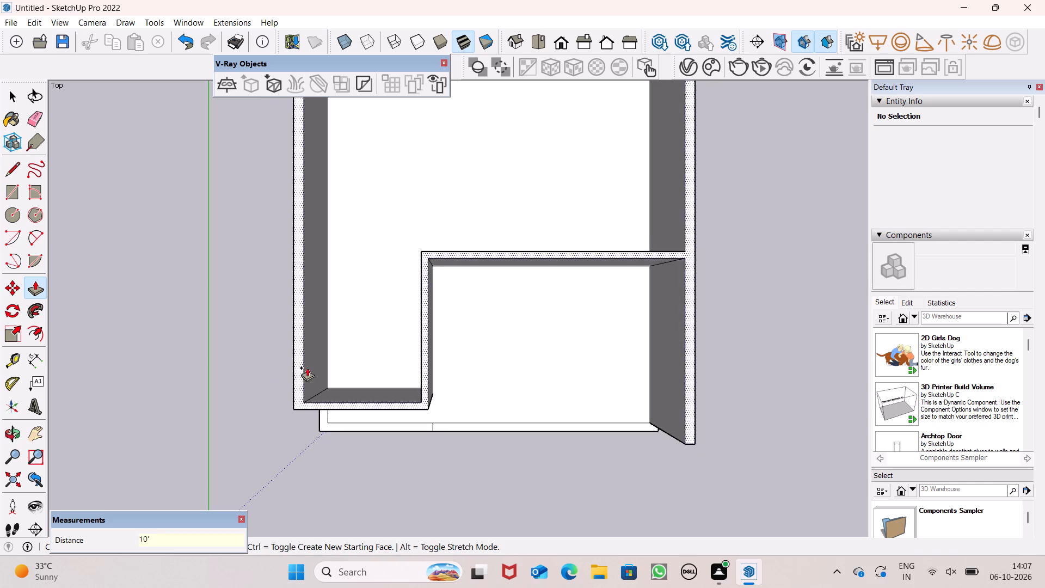
# Push the front end face of the raised right outer wall back by 2' 7".
pyautogui.scroll(-4, 350, 361)
pyautogui.moveTo(444, 385); pyautogui.dragTo(463, 221, button='middle')
pyautogui.scroll(1, 461, 262)
pyautogui.scroll(5, 600, 422)
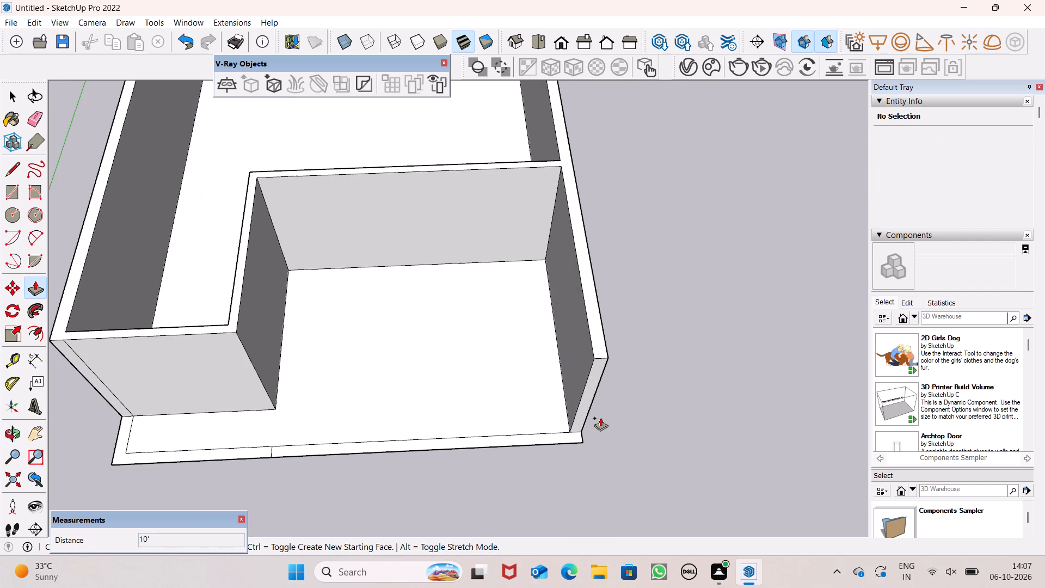
pyautogui.moveTo(583, 407); pyautogui.dragTo(575, 378)
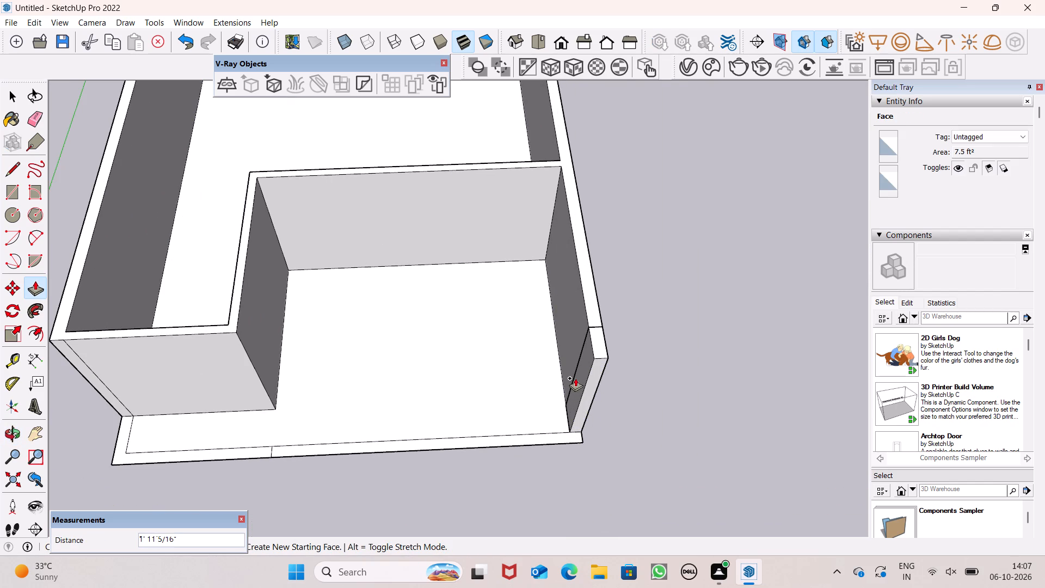
pyautogui.moveTo(575, 378); pyautogui.dragTo(560, 341)
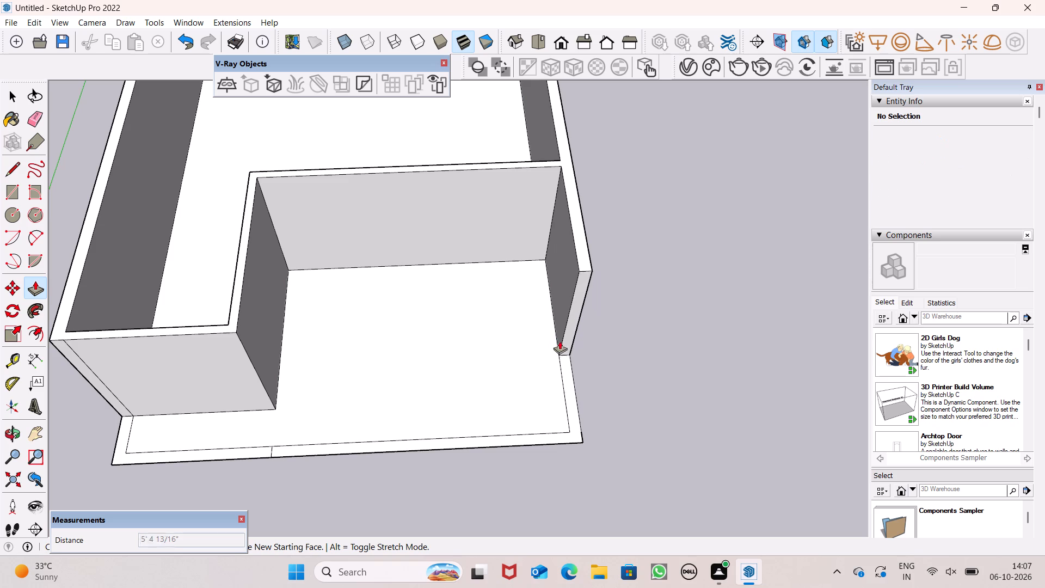
pyautogui.moveTo(560, 341); pyautogui.dragTo(244, 357)
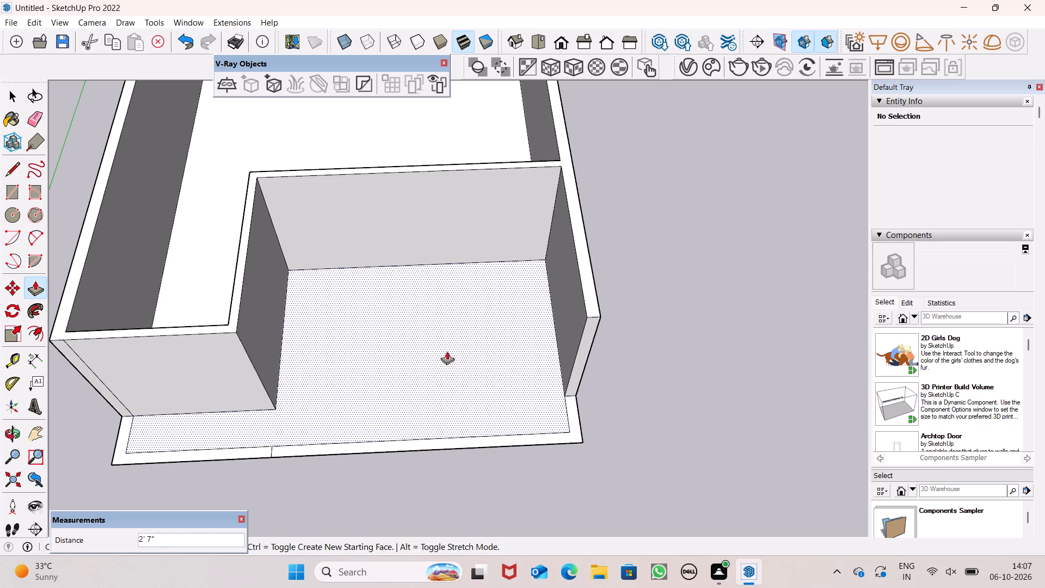
# Draw a 9" line across the flat front wall strip, a short distance left of the existing dividing line.
pyautogui.scroll(-2, 517, 339)
pyautogui.scroll(1, 517, 339)
pyautogui.scroll(-2, 517, 339)
pyautogui.scroll(4, 396, 420)
pyautogui.scroll(-1, 434, 400)
pyautogui.scroll(1, 434, 400)
pyautogui.scroll(-2, 434, 400)
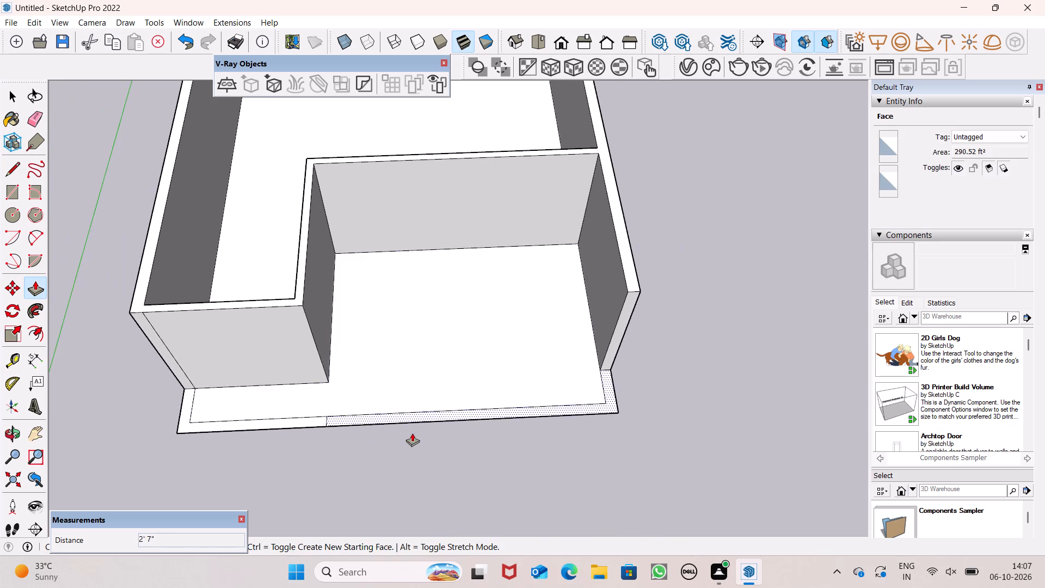
pyautogui.moveTo(412, 433); pyautogui.dragTo(389, 400, button='middle')
pyautogui.press('space')
pyautogui.scroll(2, 308, 419)
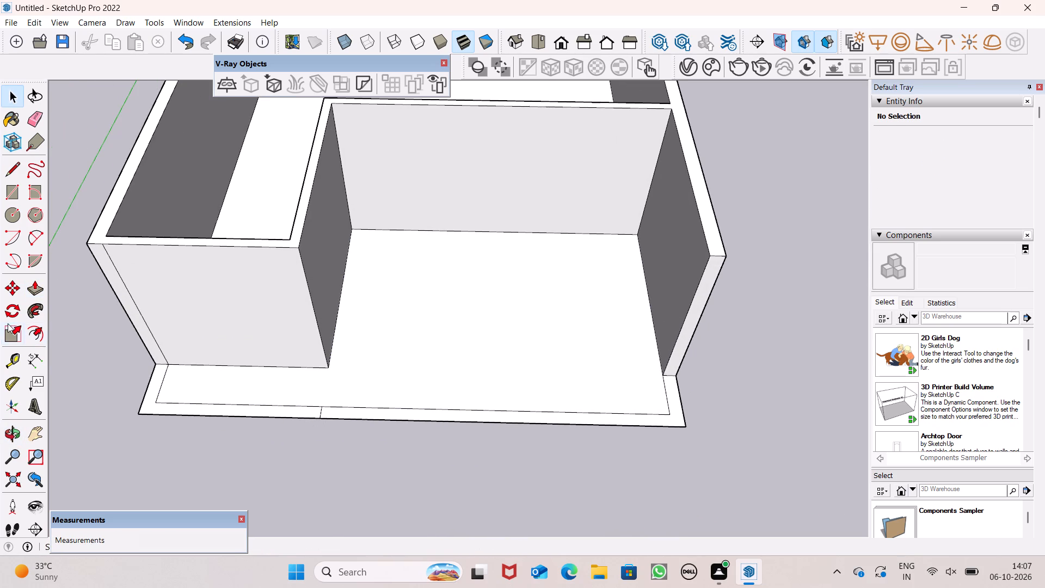
pyautogui.click(9, 170)
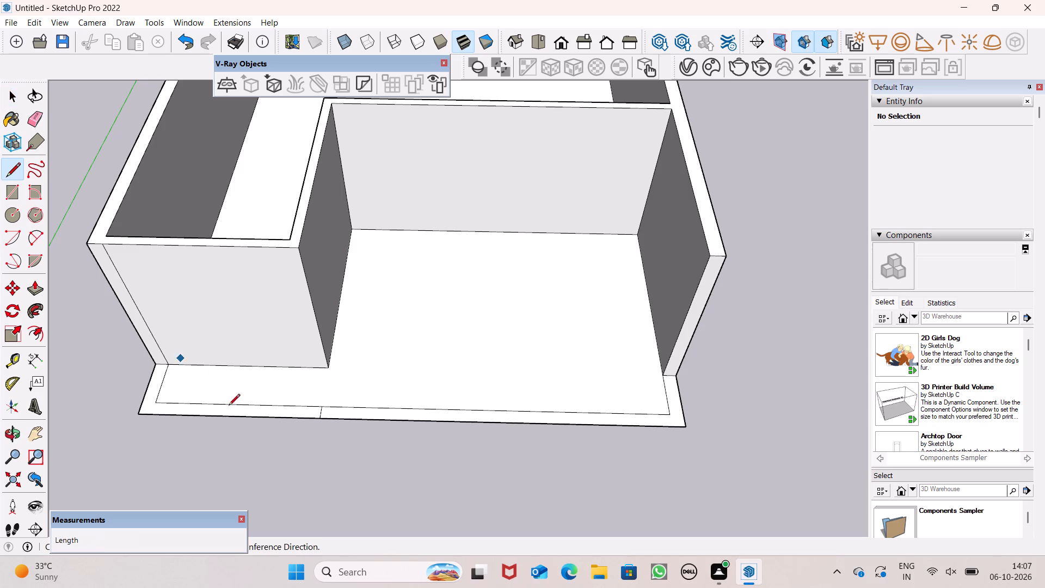
pyautogui.scroll(5, 263, 414)
pyautogui.scroll(-1, 411, 409)
pyautogui.moveTo(405, 416); pyautogui.dragTo(433, 432, button='middle')
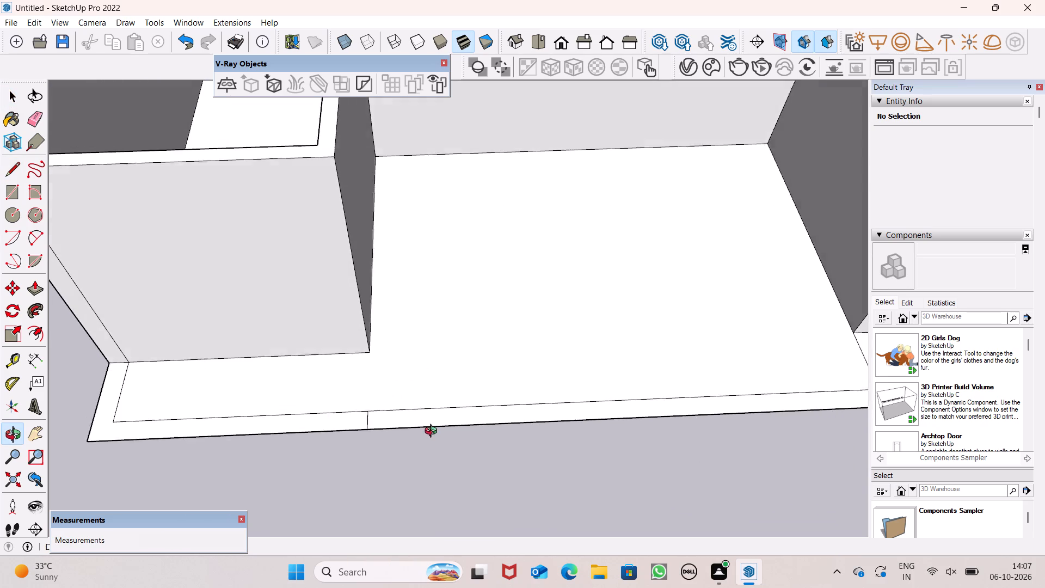
pyautogui.moveTo(433, 432); pyautogui.dragTo(431, 434, button='middle')
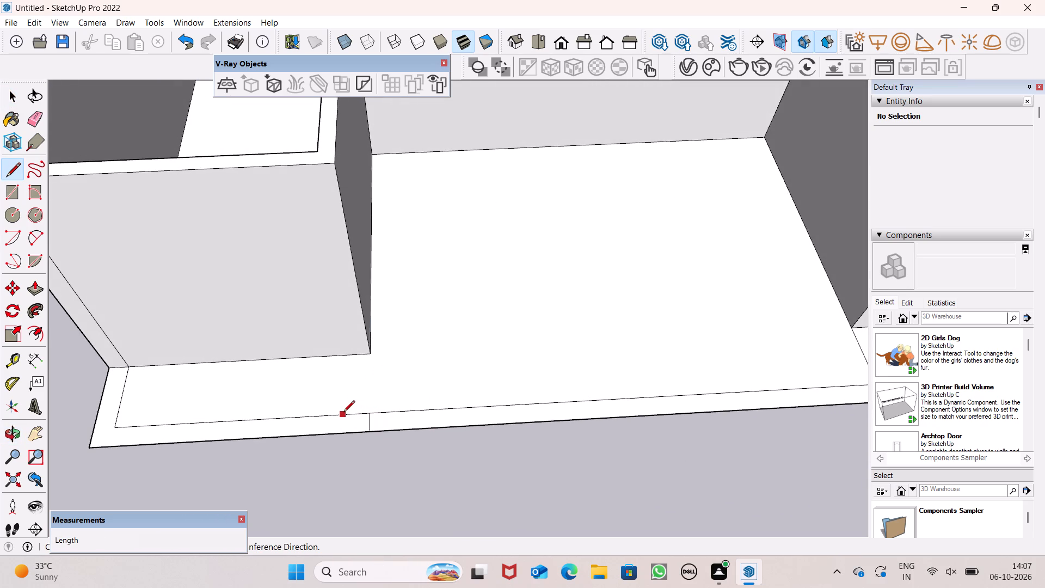
pyautogui.click(331, 415)
pyautogui.click(337, 433)
pyautogui.press('space')
# Move the original dividing line on the front wall strip about 2' toward the right outer wall.
pyautogui.doubleClick(370, 422)
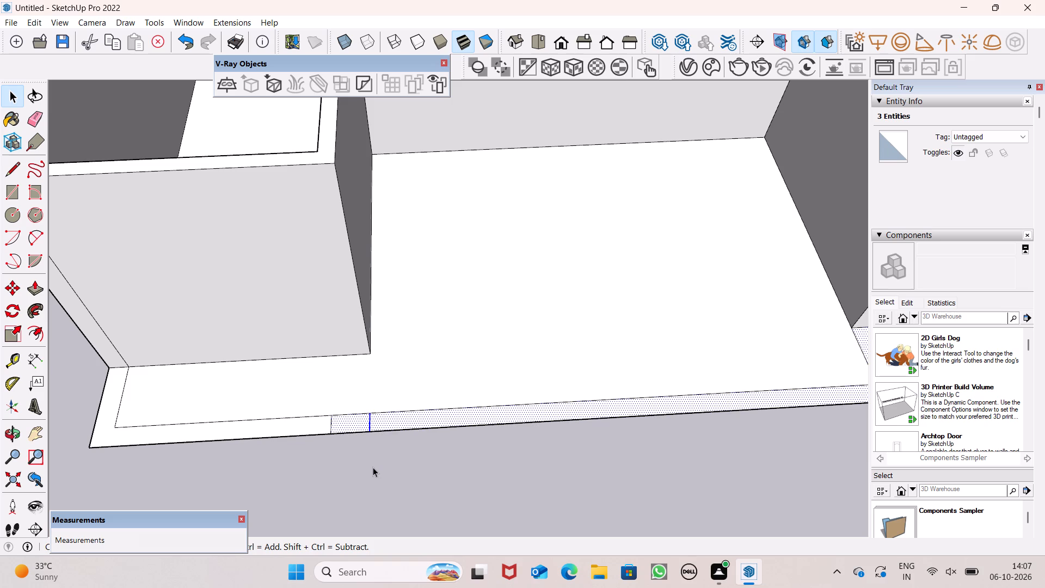
pyautogui.click(373, 467)
pyautogui.click(369, 420)
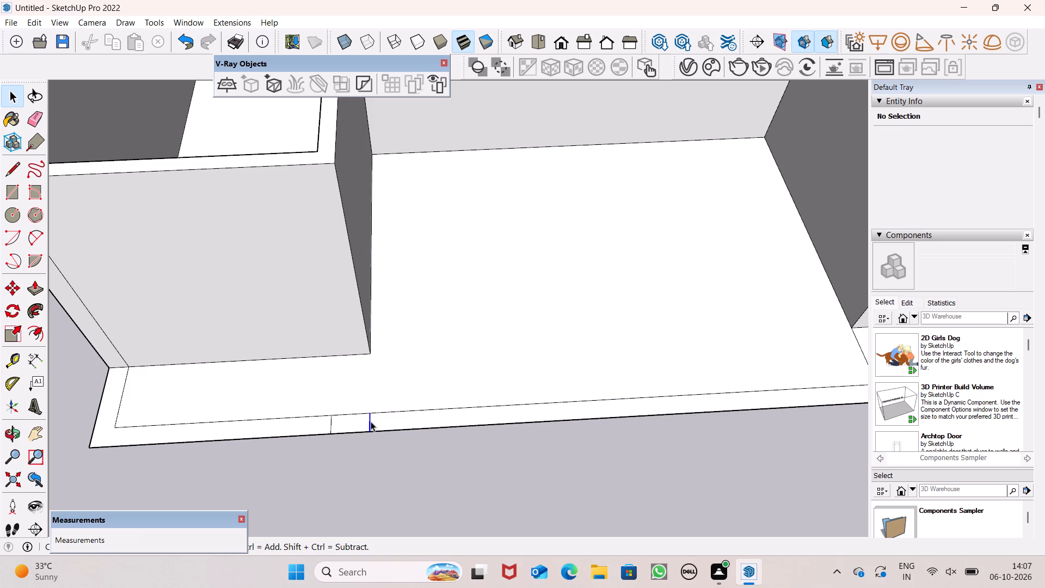
pyautogui.press('m')
pyautogui.press('Return')
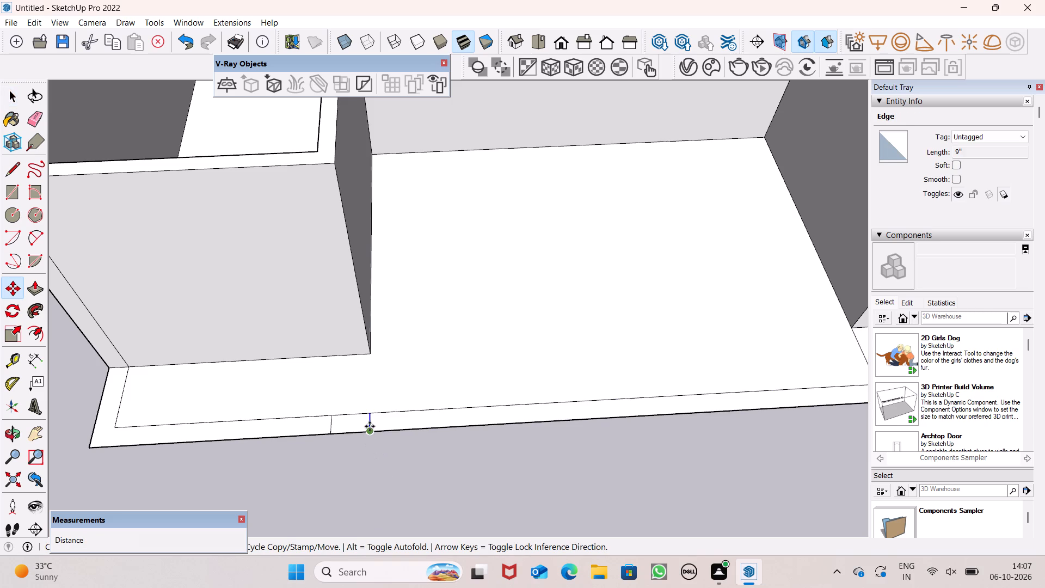
pyautogui.moveTo(370, 424); pyautogui.dragTo(428, 420)
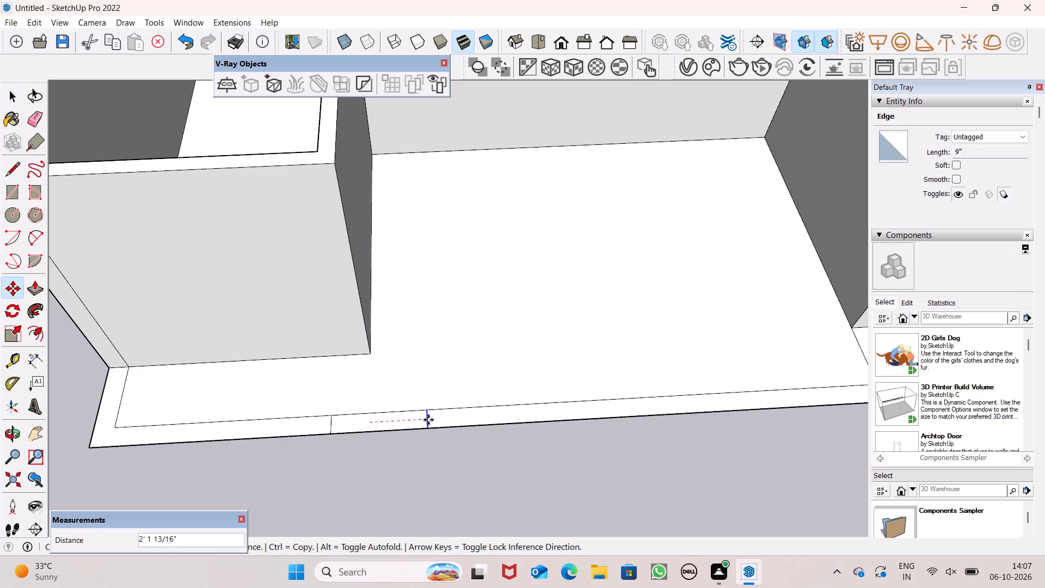
pyautogui.moveTo(428, 420); pyautogui.dragTo(426, 417)
pyautogui.click(426, 417)
pyautogui.press('space')
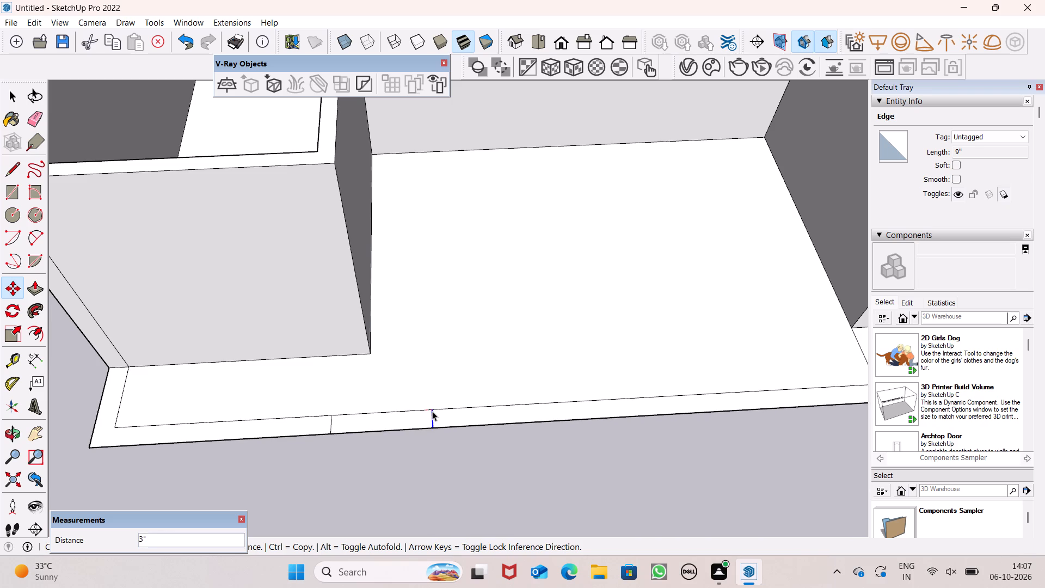
pyautogui.click(446, 431)
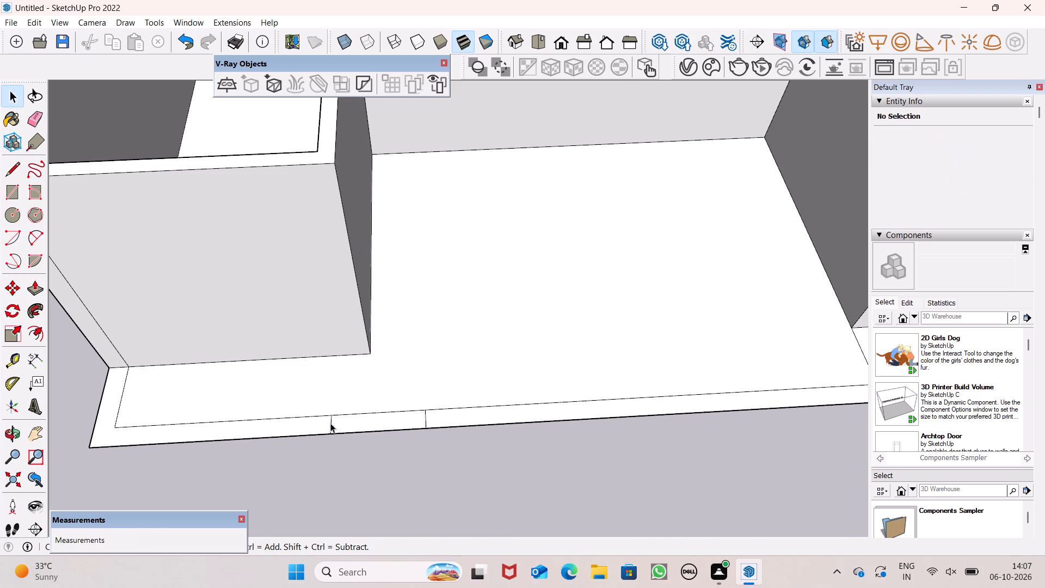
# Move the newly drawn 9" line along the front wall strip to line up with the interior wall's corner.
pyautogui.click(331, 424)
pyautogui.press('m')
pyautogui.press('Return')
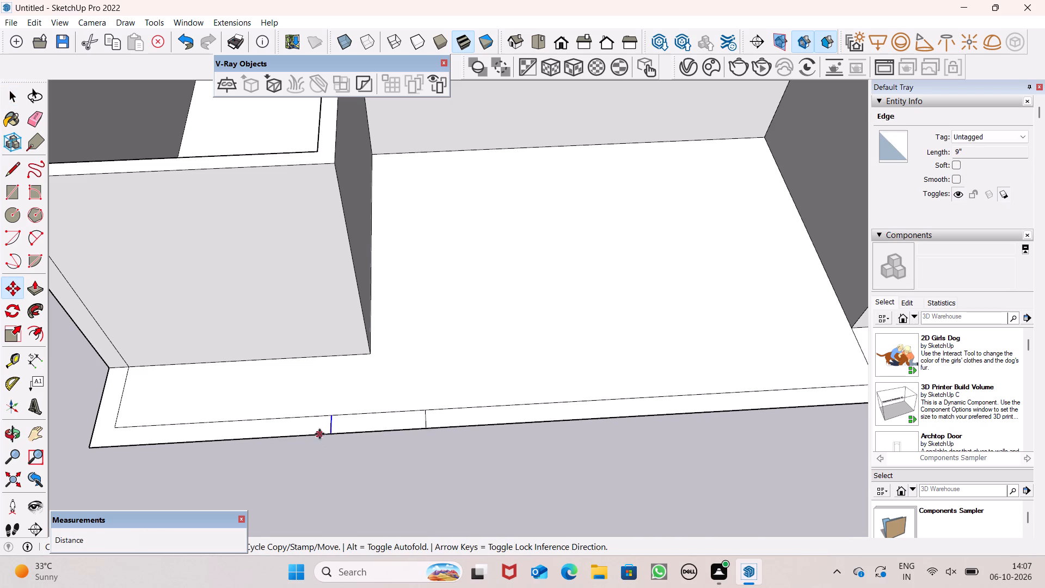
pyautogui.moveTo(333, 425); pyautogui.dragTo(368, 427)
pyautogui.press('space')
pyautogui.click(371, 456)
# Examine the raised walls around the front room and the divided flat front wall strip from several angles.
pyautogui.scroll(-1, 337, 458)
pyautogui.scroll(1, 336, 458)
pyautogui.scroll(-3, 336, 458)
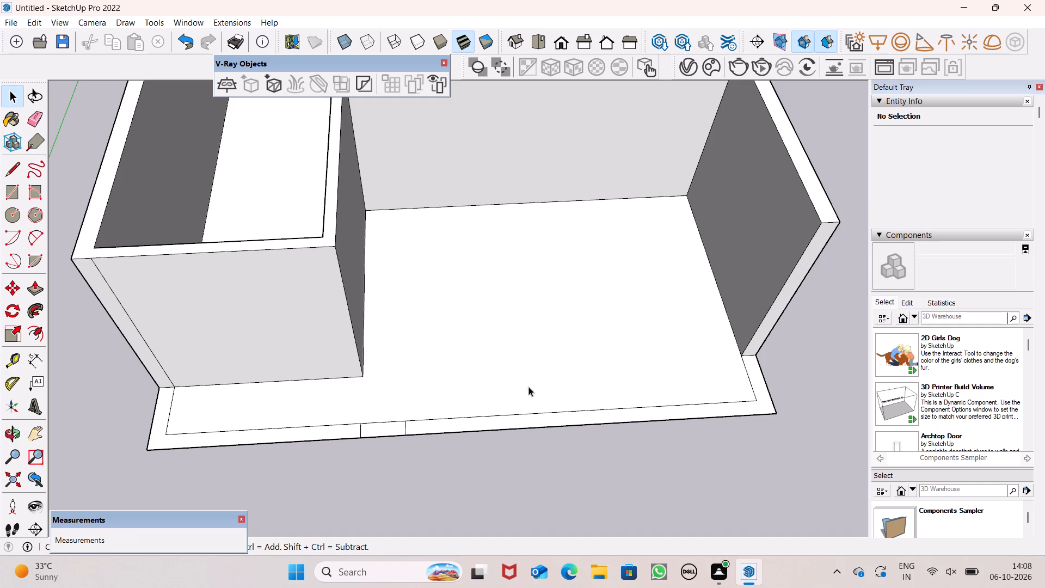
pyautogui.scroll(-2, 649, 356)
pyautogui.scroll(-1, 468, 294)
pyautogui.scroll(3, 773, 367)
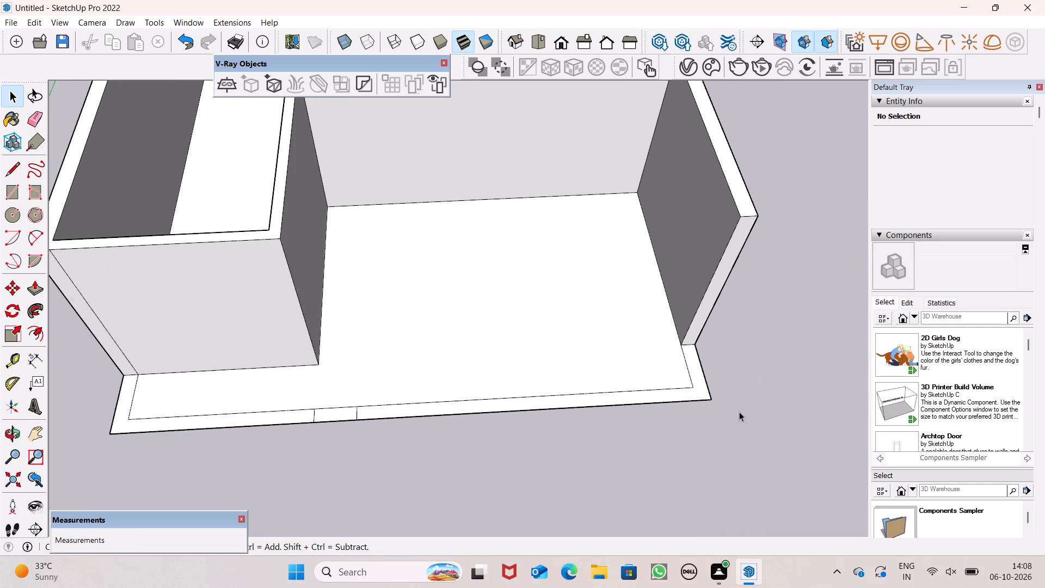
pyautogui.scroll(1, 727, 404)
pyautogui.scroll(-2, 726, 392)
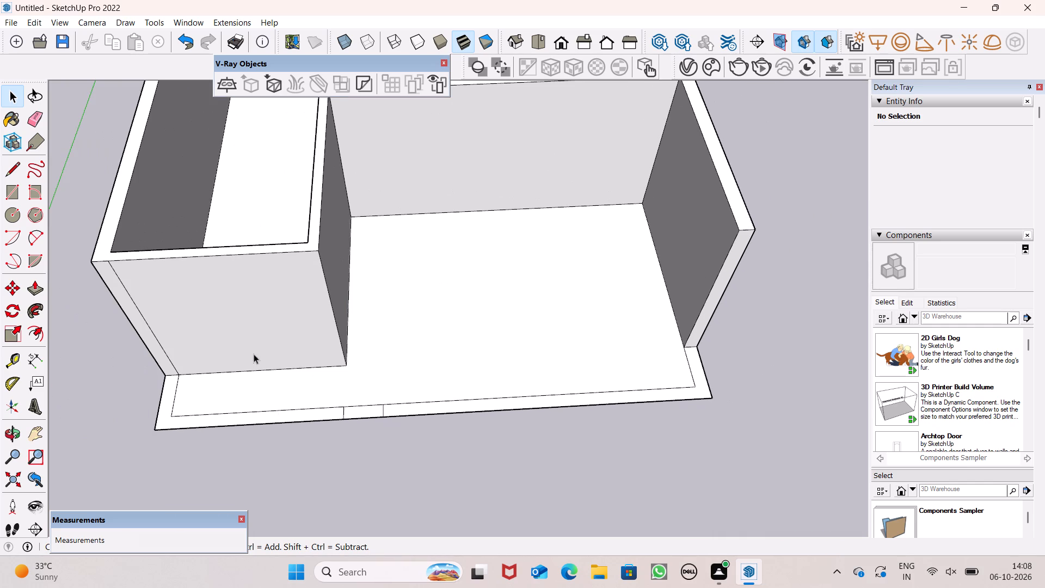
pyautogui.scroll(-1, 558, 305)
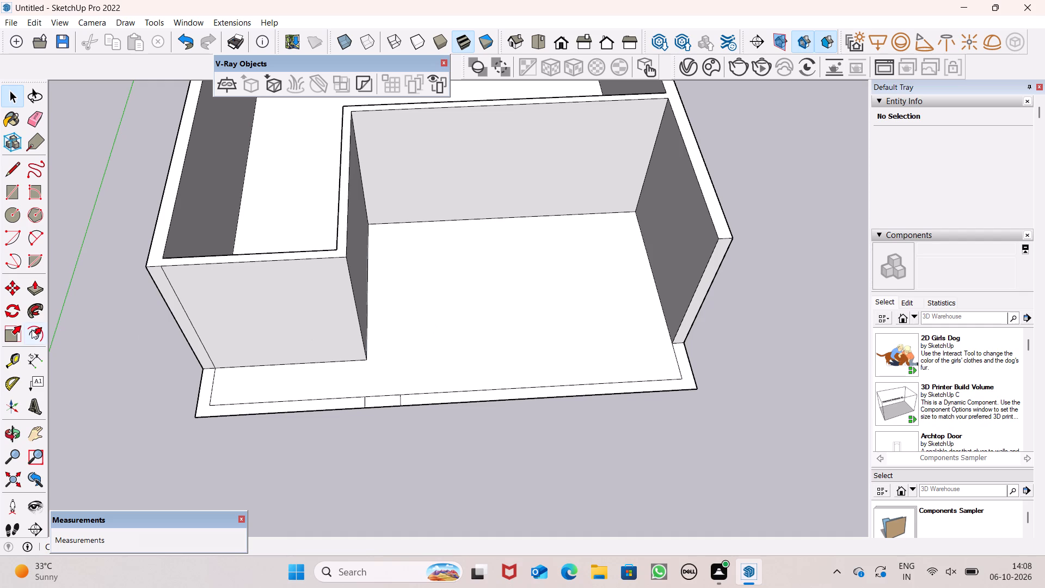
pyautogui.scroll(-2, 338, 387)
pyautogui.moveTo(337, 333); pyautogui.dragTo(629, 378, button='middle')
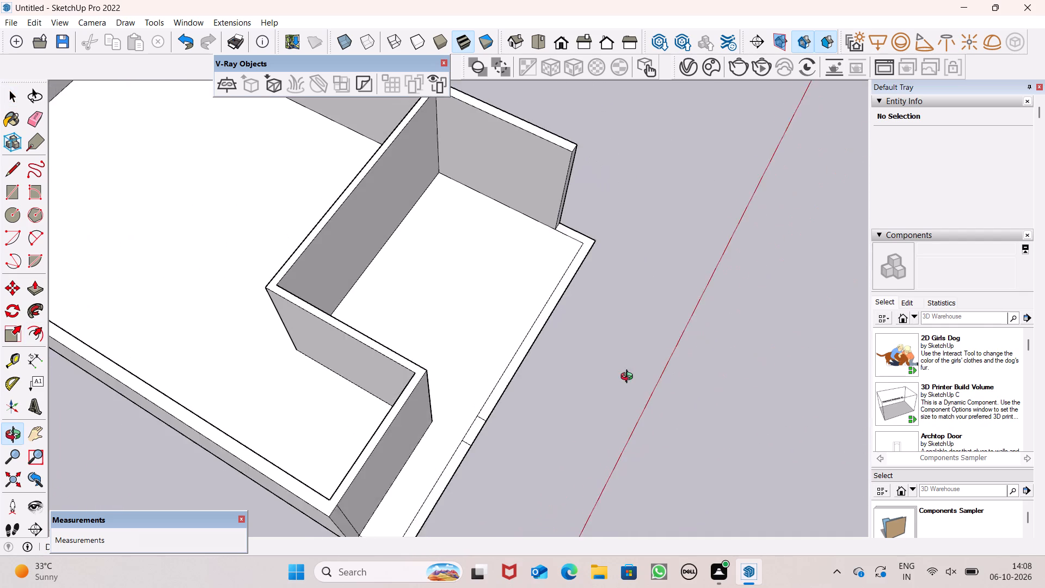
pyautogui.moveTo(629, 378); pyautogui.dragTo(345, 352, button='middle')
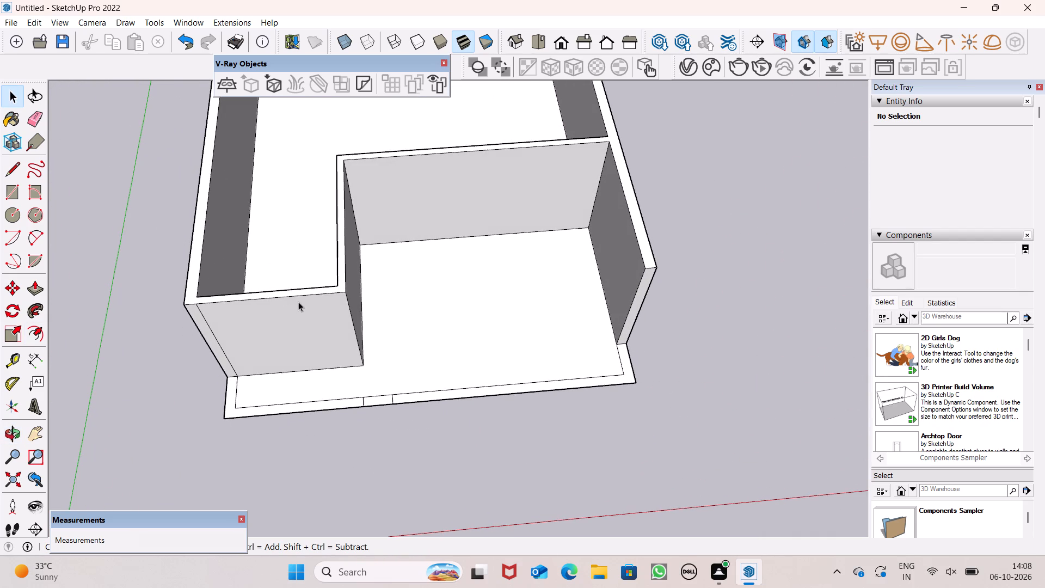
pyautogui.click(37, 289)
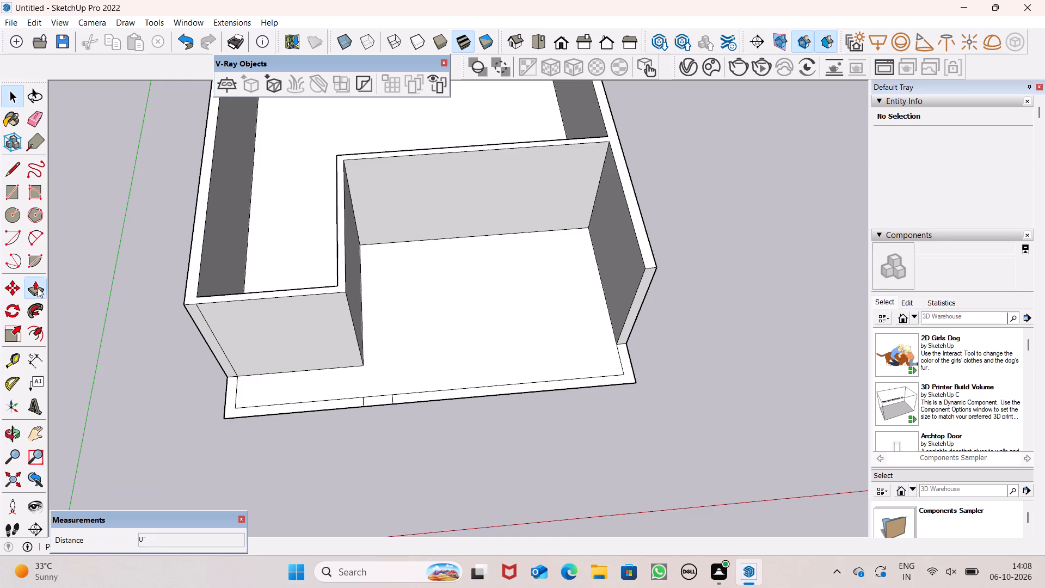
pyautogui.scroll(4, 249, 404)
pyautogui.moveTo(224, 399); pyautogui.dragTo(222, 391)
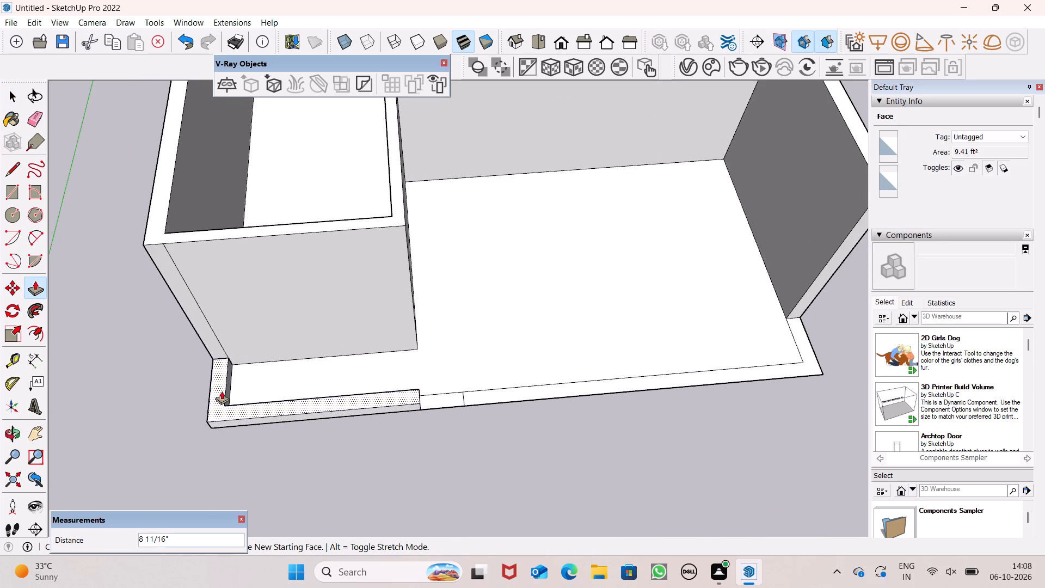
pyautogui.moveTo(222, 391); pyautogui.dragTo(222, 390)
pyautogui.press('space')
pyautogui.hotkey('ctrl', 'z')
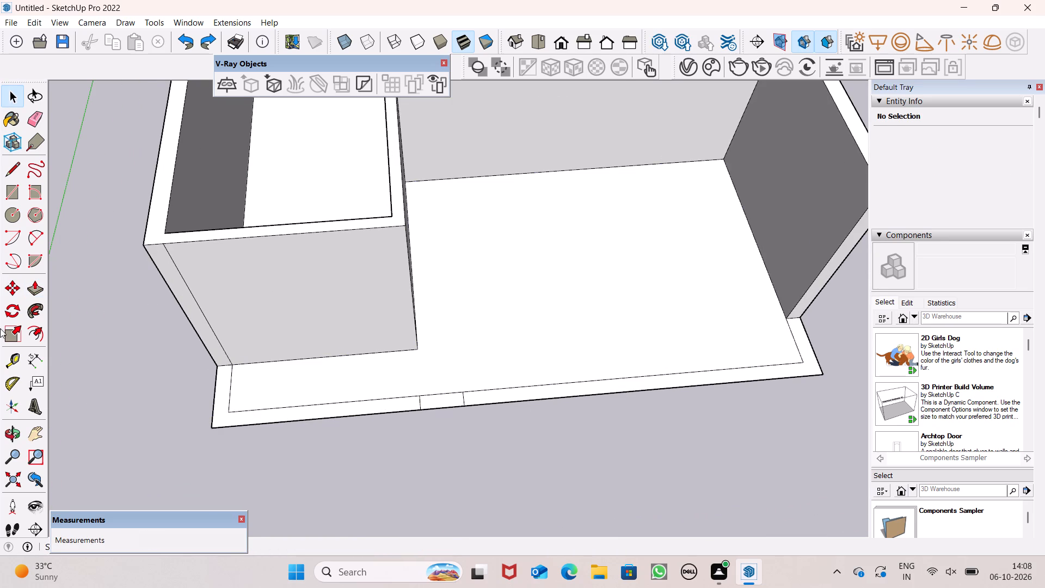
# Draw a line across the flat wall strip at the front-left corner, from the inner corner straight to the outer front edge.
pyautogui.click(9, 171)
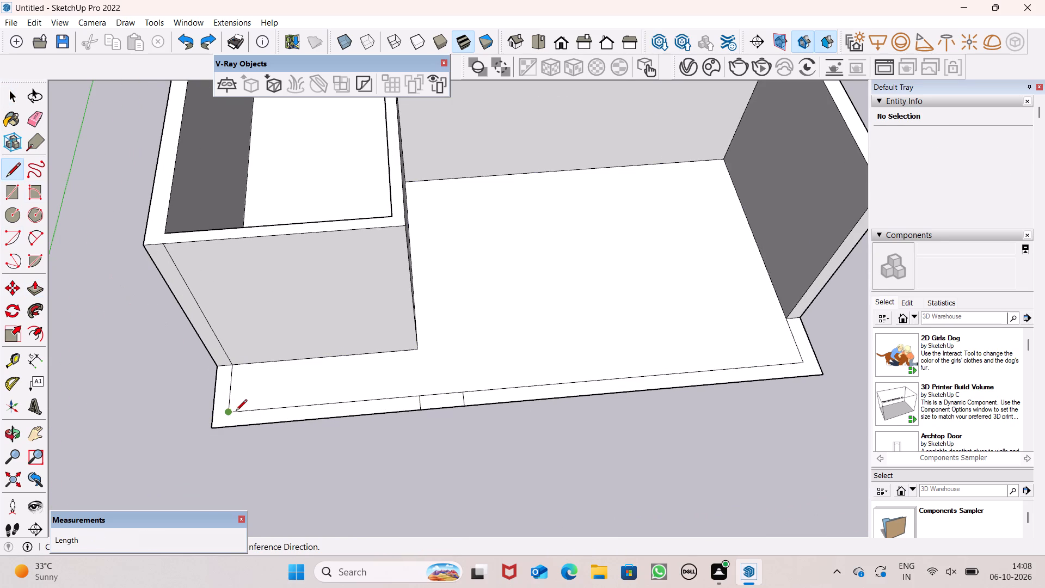
pyautogui.click(232, 412)
pyautogui.click(230, 425)
pyautogui.scroll(-1, 317, 416)
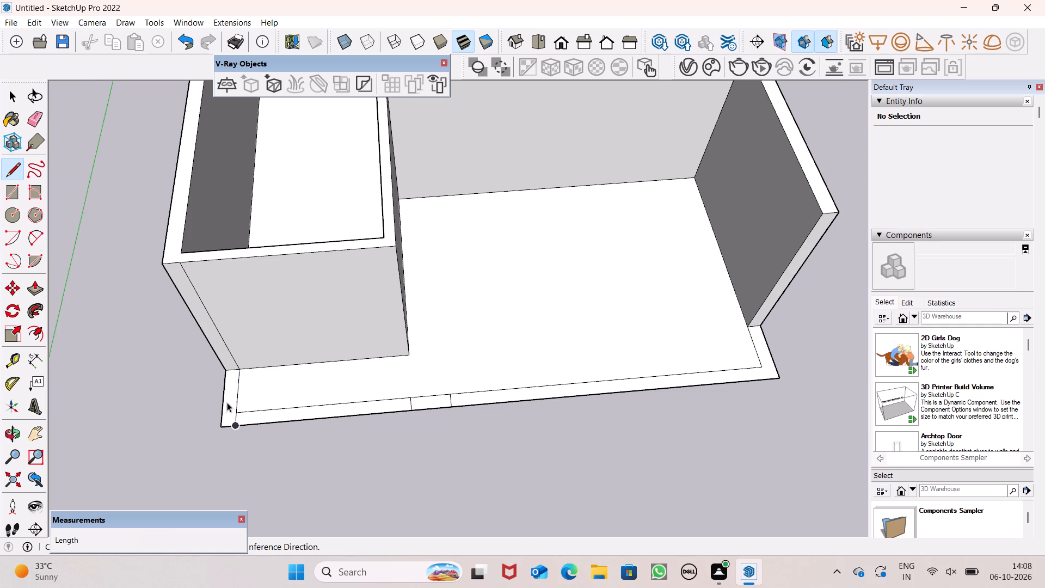
pyautogui.press('space')
# Raise the short left side wall strip at the front-left corner by 5'.
pyautogui.click(39, 287)
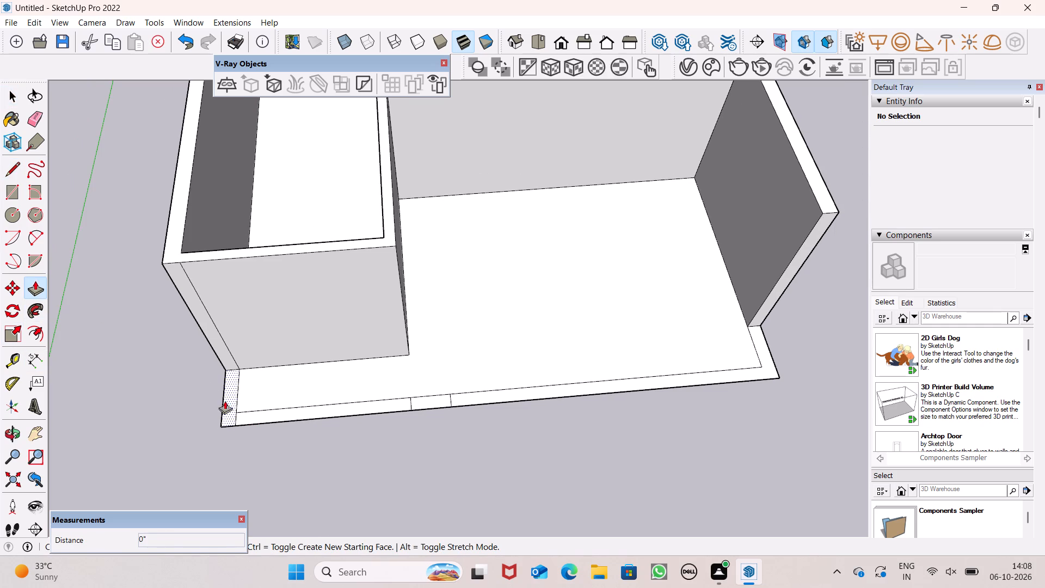
pyautogui.moveTo(230, 401); pyautogui.dragTo(201, 354)
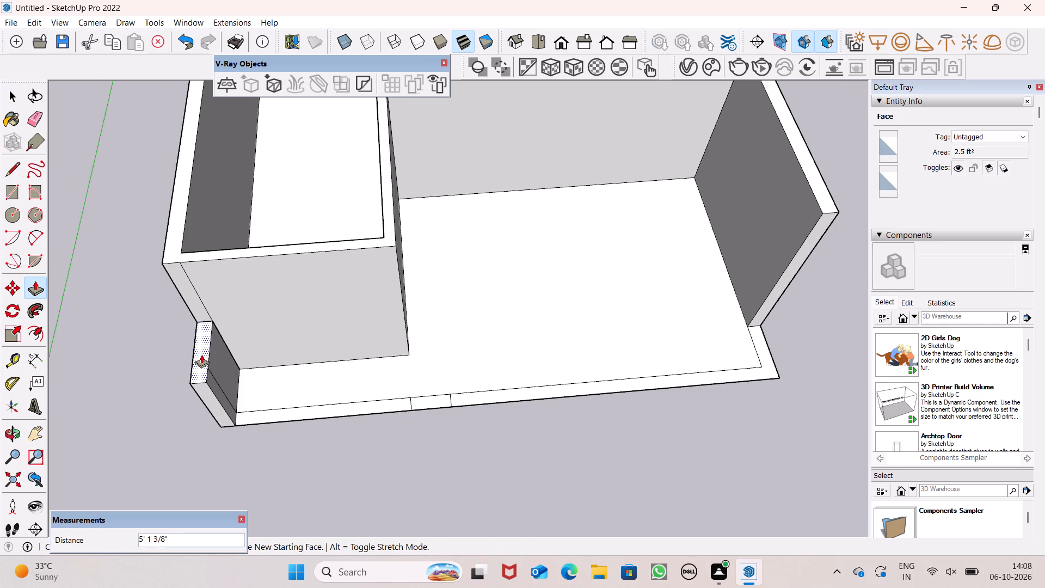
pyautogui.moveTo(201, 354); pyautogui.dragTo(199, 353)
pyautogui.press('5')
pyautogui.press("'")
pyautogui.press('Return')
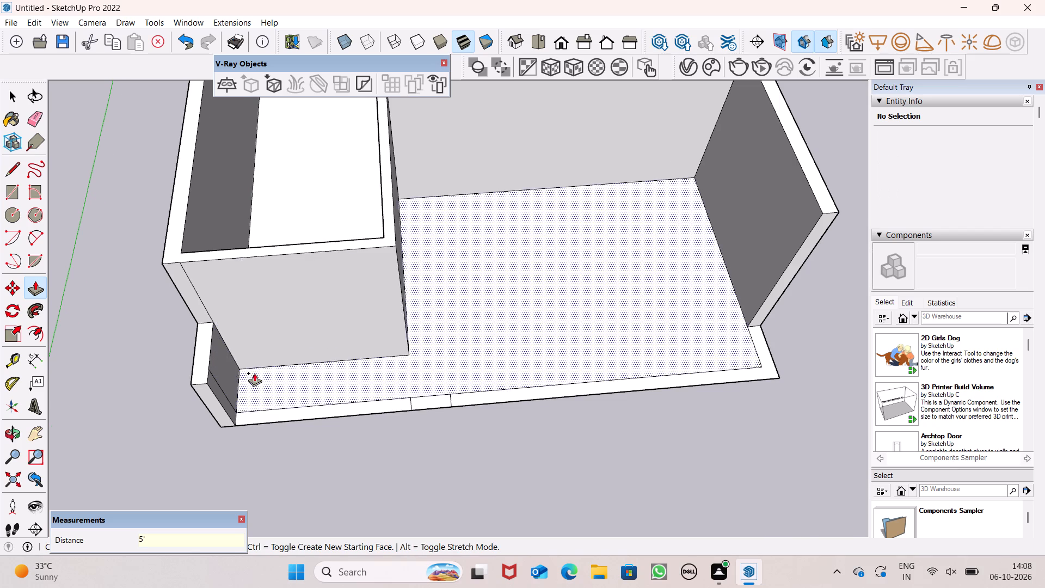
# Add a separate 3" layer on top of the low left side wall.
pyautogui.scroll(-1, 254, 375)
pyautogui.moveTo(294, 389); pyautogui.dragTo(259, 318, button='middle')
pyautogui.scroll(5, 216, 319)
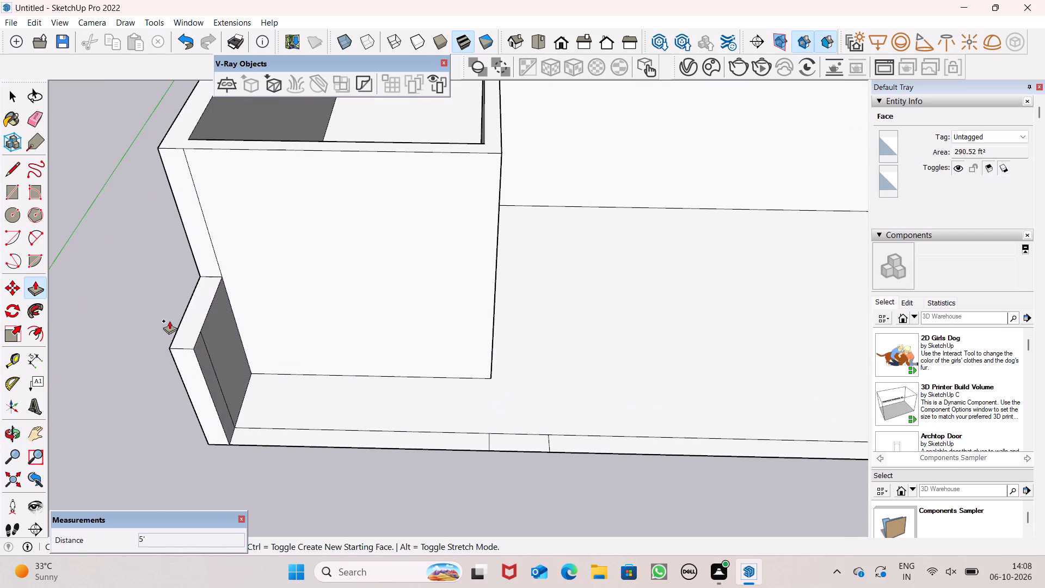
pyautogui.moveTo(188, 324); pyautogui.dragTo(192, 316)
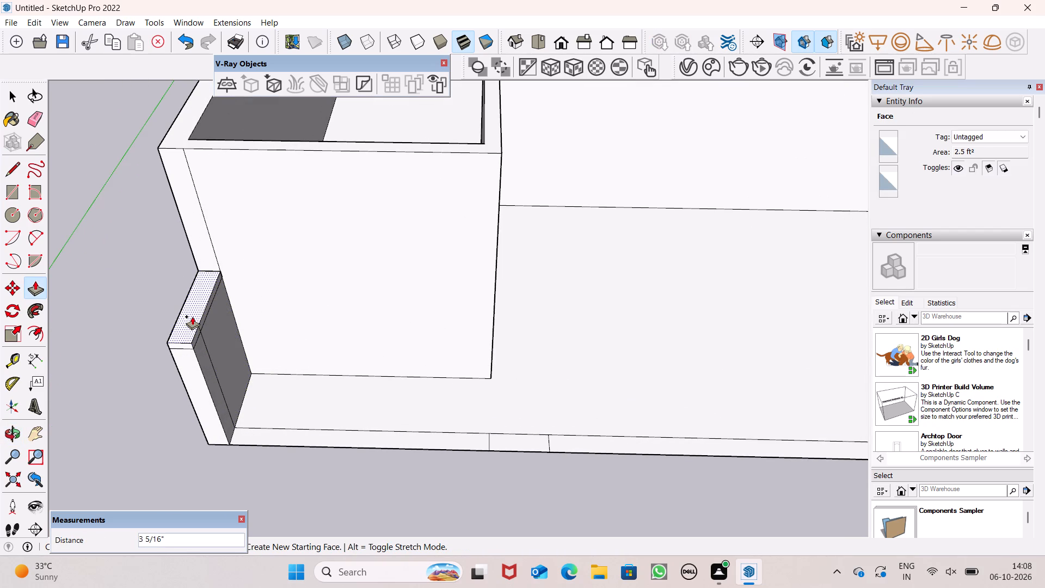
pyautogui.moveTo(192, 316); pyautogui.dragTo(193, 315)
pyautogui.press('3')
pyautogui.hotkey('shift', '"')
pyautogui.press('Return')
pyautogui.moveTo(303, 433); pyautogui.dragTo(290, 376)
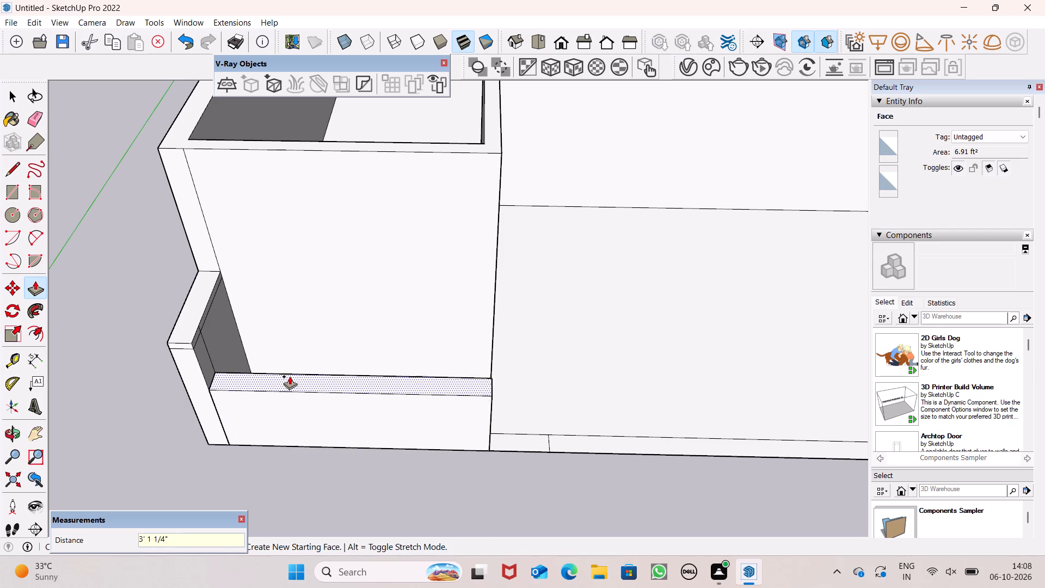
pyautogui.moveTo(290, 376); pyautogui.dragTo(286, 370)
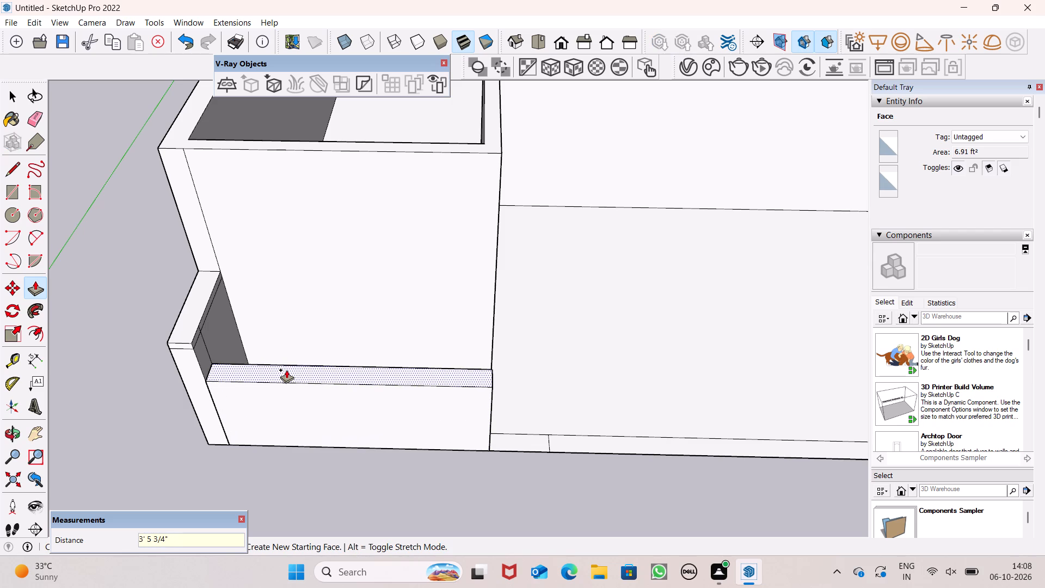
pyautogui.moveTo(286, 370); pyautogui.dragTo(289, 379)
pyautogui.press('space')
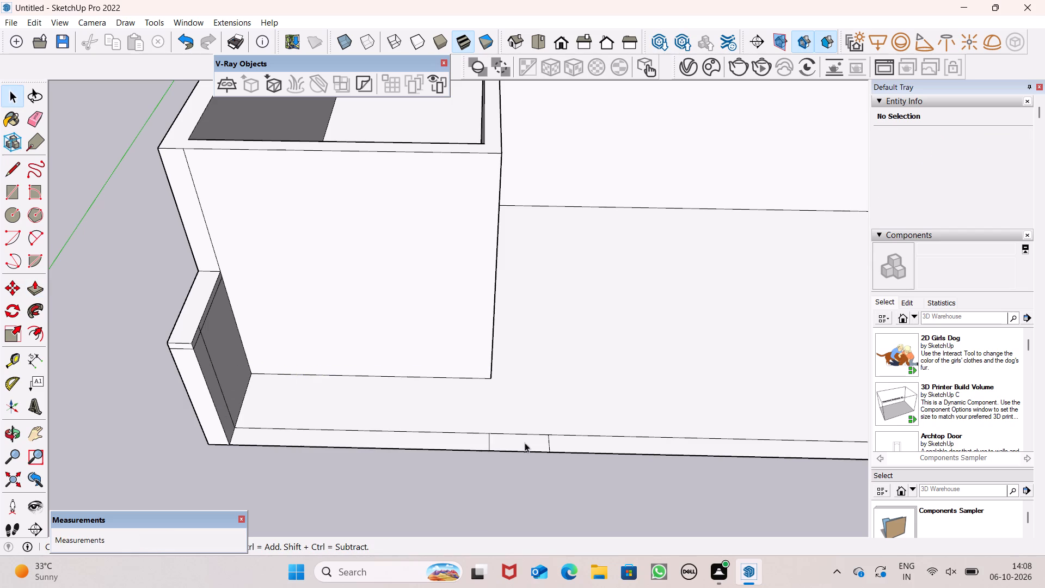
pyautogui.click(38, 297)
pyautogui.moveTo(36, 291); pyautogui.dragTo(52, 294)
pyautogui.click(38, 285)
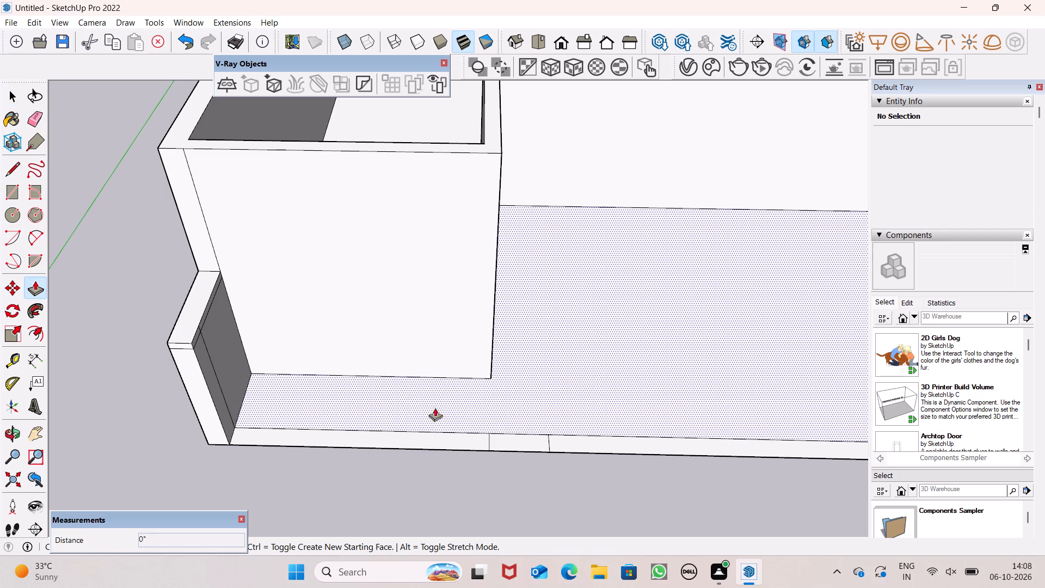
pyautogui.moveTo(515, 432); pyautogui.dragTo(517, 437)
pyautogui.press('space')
# Raise the short front strip segment between the two dividing lines by 5' as a gate pillar.
pyautogui.click(517, 443)
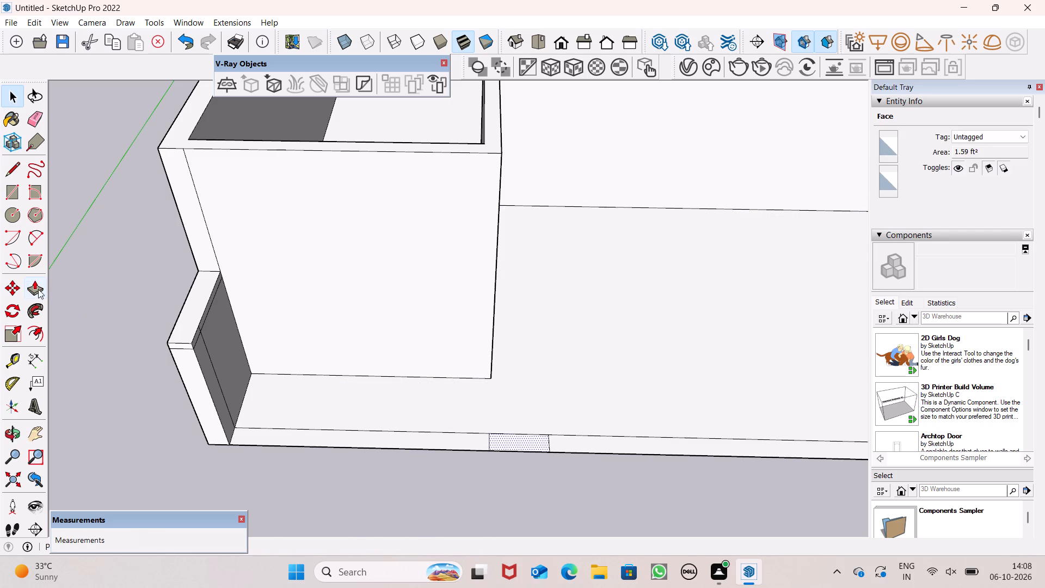
pyautogui.click(43, 289)
pyautogui.moveTo(511, 441); pyautogui.dragTo(477, 396)
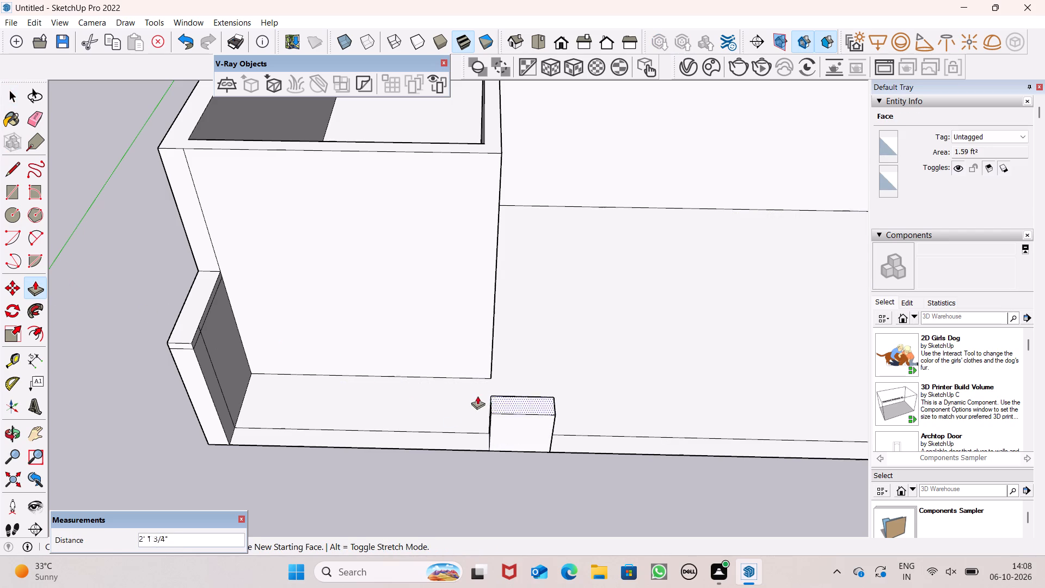
pyautogui.moveTo(477, 396); pyautogui.dragTo(445, 342)
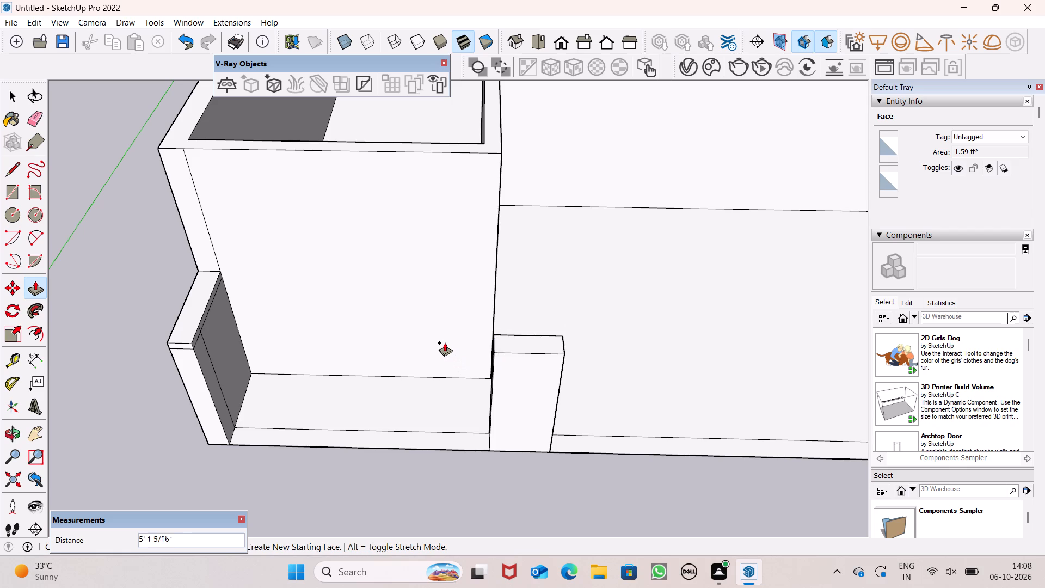
pyautogui.moveTo(445, 342); pyautogui.dragTo(451, 342)
pyautogui.press('5')
pyautogui.press("'")
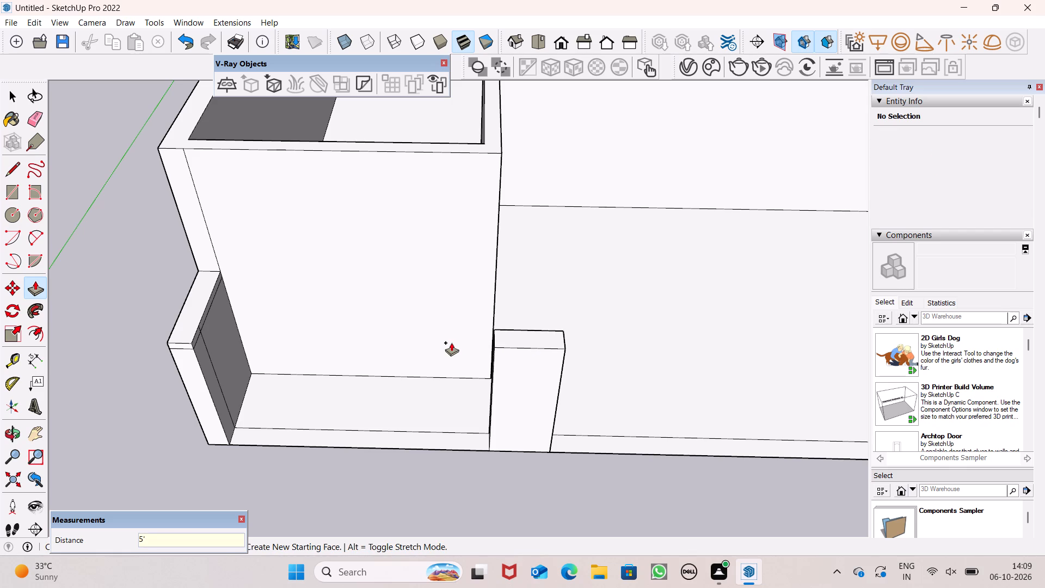
pyautogui.press('Return')
pyautogui.moveTo(451, 342); pyautogui.dragTo(458, 346)
# Add a separate 3" layer on top of the front pillar.
pyautogui.moveTo(521, 343); pyautogui.dragTo(515, 332)
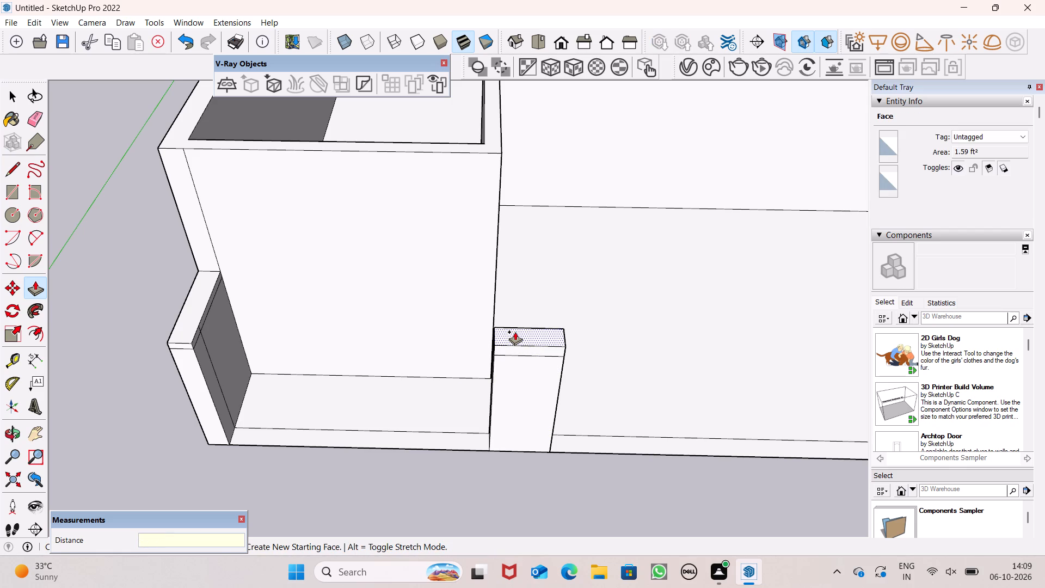
pyautogui.moveTo(515, 332); pyautogui.dragTo(515, 329)
pyautogui.press('3')
pyautogui.hotkey('shift', '"')
pyautogui.press('Return')
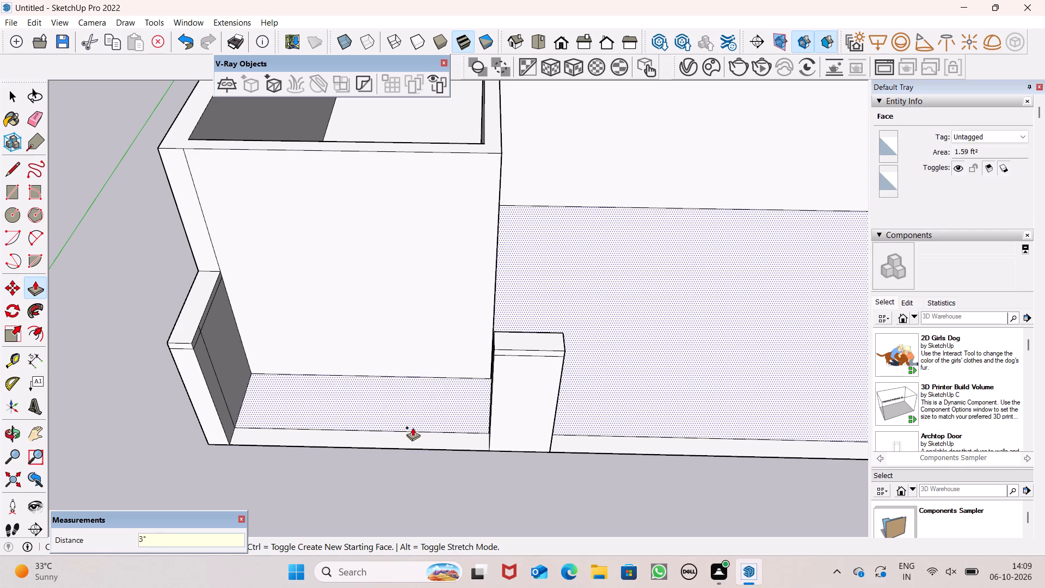
# Raise the front wall strip between the left side wall and the pillar about 4' 1".
pyautogui.moveTo(408, 433); pyautogui.dragTo(400, 358)
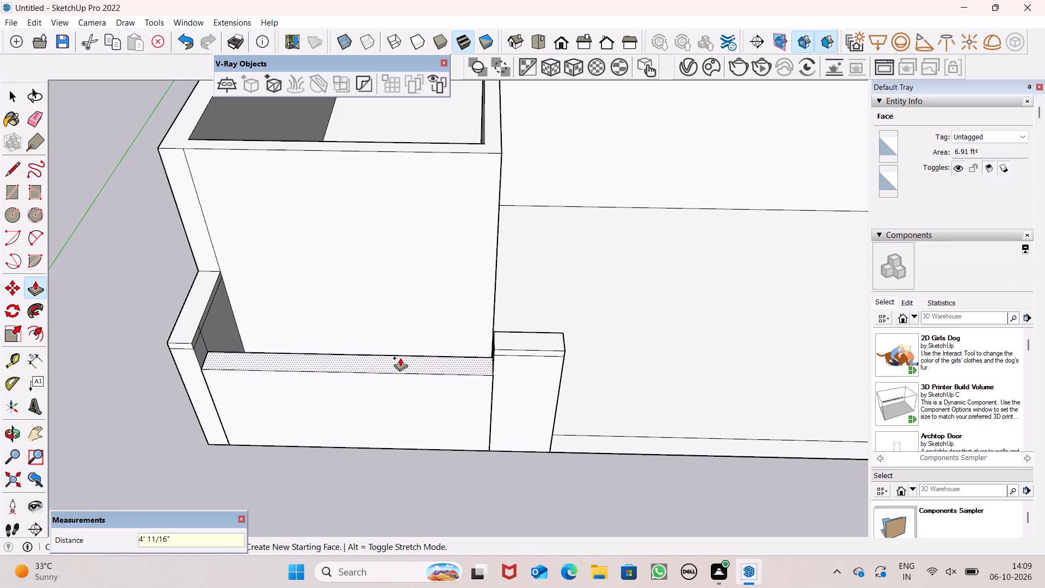
pyautogui.moveTo(400, 358); pyautogui.dragTo(399, 357)
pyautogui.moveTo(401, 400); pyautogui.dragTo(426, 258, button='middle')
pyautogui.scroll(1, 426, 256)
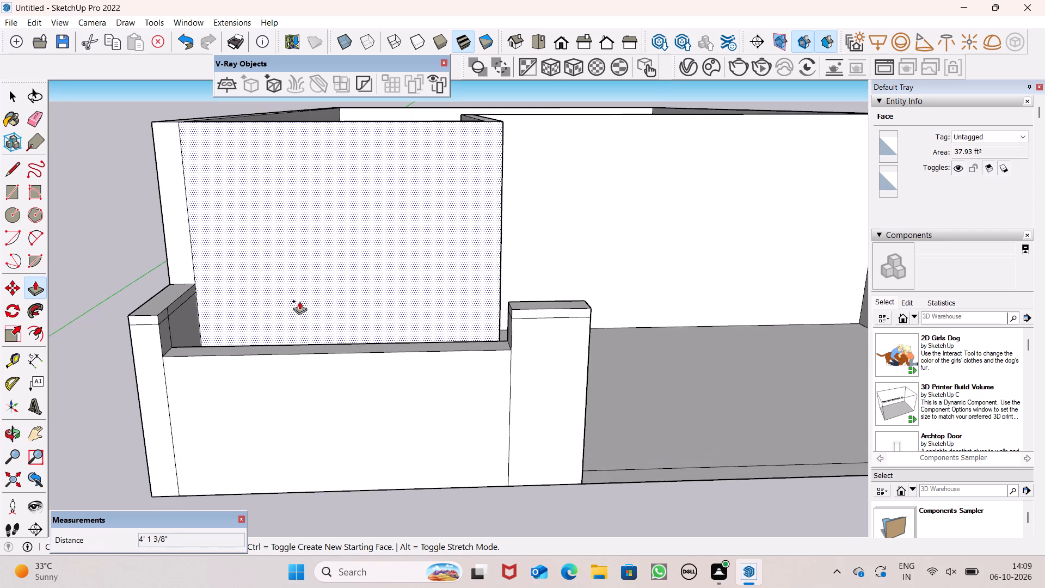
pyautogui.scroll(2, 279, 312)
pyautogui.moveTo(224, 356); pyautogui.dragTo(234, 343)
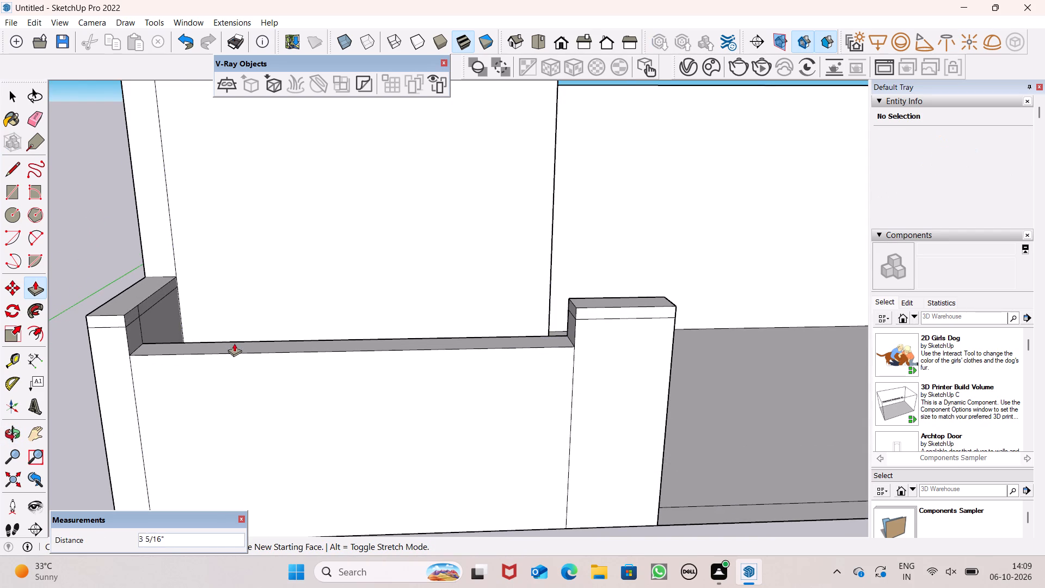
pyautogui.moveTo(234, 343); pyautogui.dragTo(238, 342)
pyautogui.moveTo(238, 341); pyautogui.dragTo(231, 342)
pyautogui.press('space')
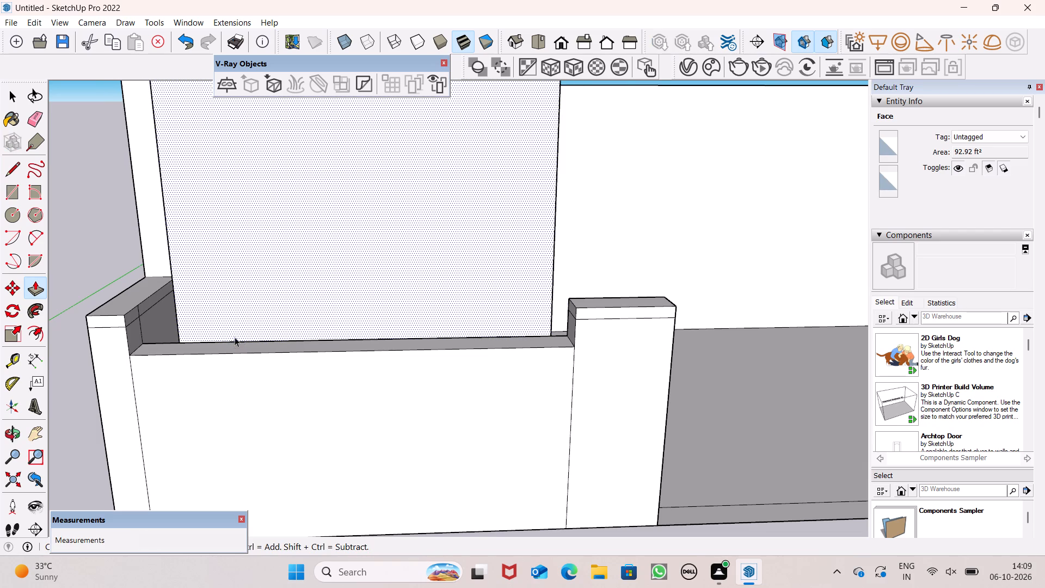
# Add a separate 3" layer on top of the low front wall between the left corner and the pillar.
pyautogui.moveTo(258, 371); pyautogui.dragTo(206, 469, button='middle')
pyautogui.moveTo(39, 286); pyautogui.dragTo(48, 293)
pyautogui.scroll(2, 184, 329)
pyautogui.moveTo(35, 282); pyautogui.dragTo(40, 284)
pyautogui.moveTo(161, 345); pyautogui.dragTo(160, 329)
pyautogui.press('3')
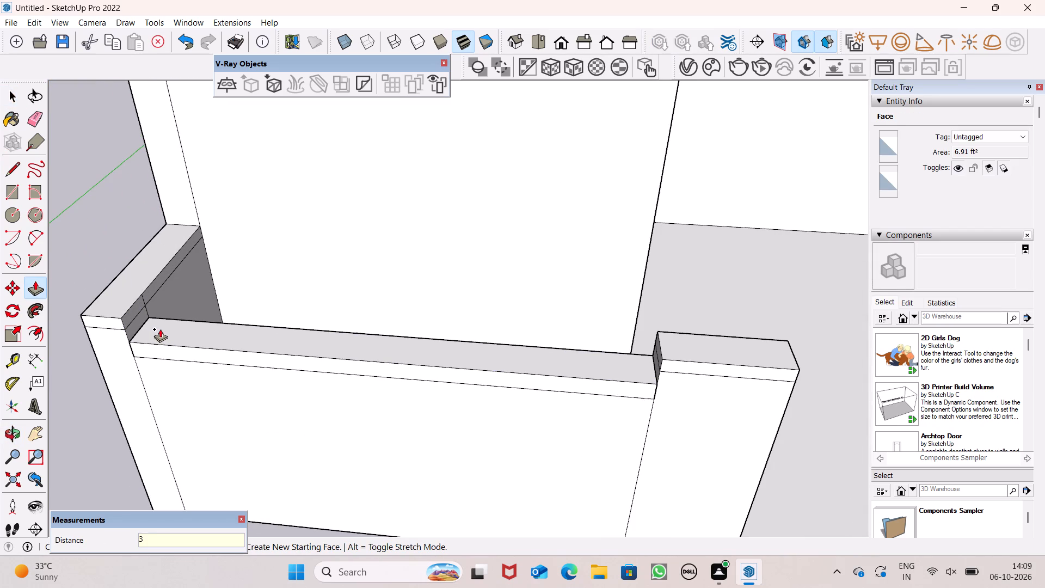
pyautogui.hotkey('shift', '"')
pyautogui.moveTo(160, 329); pyautogui.dragTo(157, 329)
pyautogui.press('Return')
# Draw a line across the flat wall strip at the front-right corner, from the inner corner straight to the outer front edge.
pyautogui.scroll(-5, 139, 302)
pyautogui.scroll(1, 0, 330)
pyautogui.scroll(-8, 322, 316)
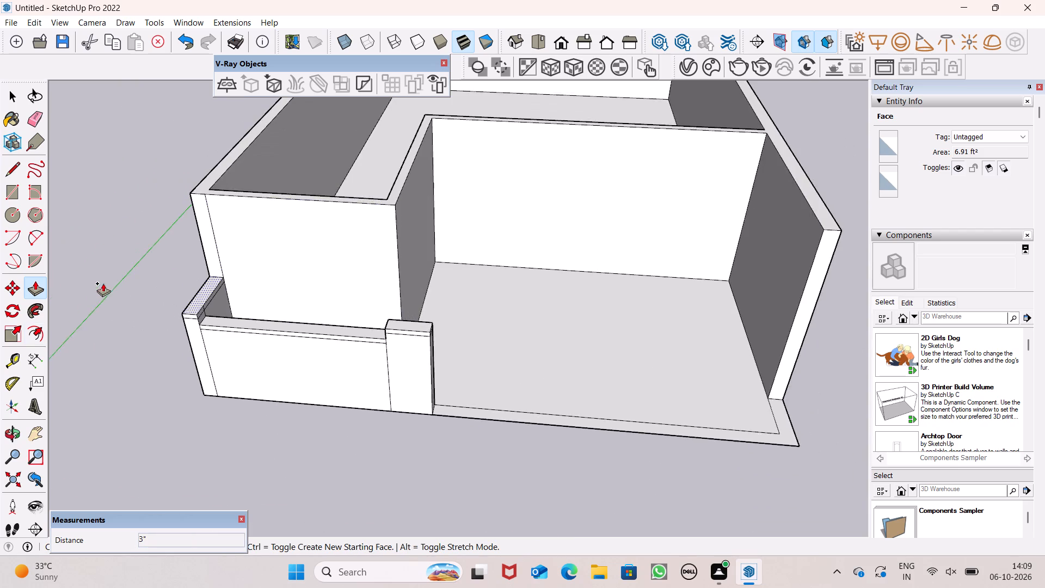
pyautogui.scroll(-3, 103, 283)
pyautogui.scroll(4, 500, 357)
pyautogui.scroll(3, 612, 391)
pyautogui.press('space')
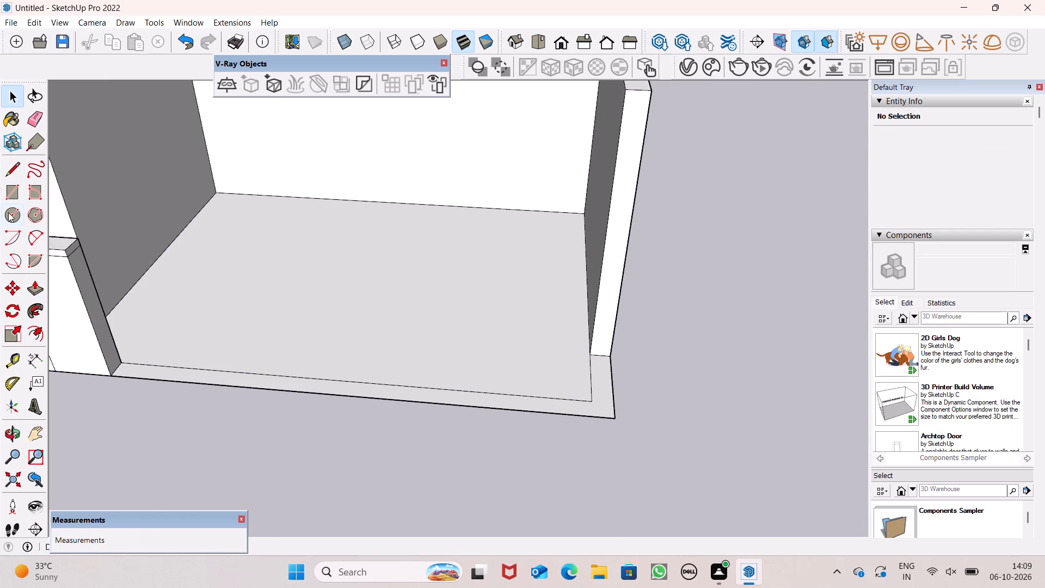
pyautogui.click(19, 176)
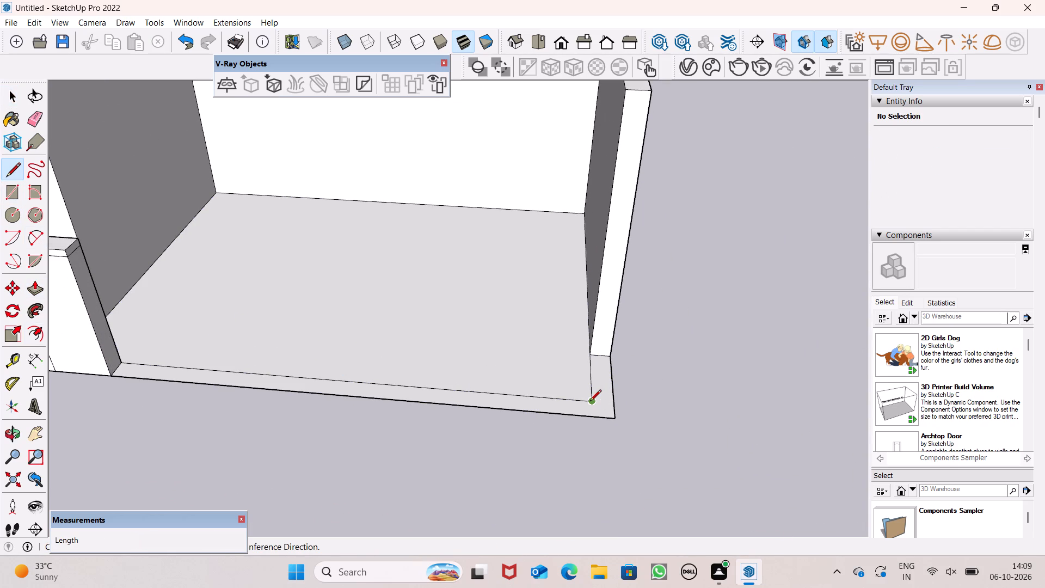
pyautogui.click(590, 403)
pyautogui.click(592, 416)
pyautogui.press('space')
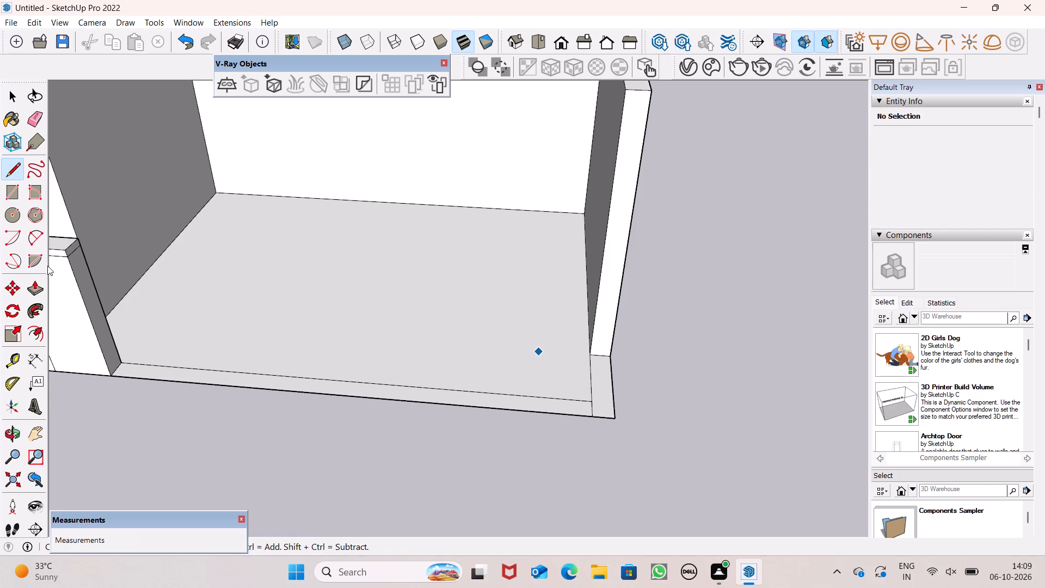
# Raise the short right side wall strip at the front-right corner by 5'.
pyautogui.click(38, 294)
pyautogui.moveTo(605, 398); pyautogui.dragTo(598, 370)
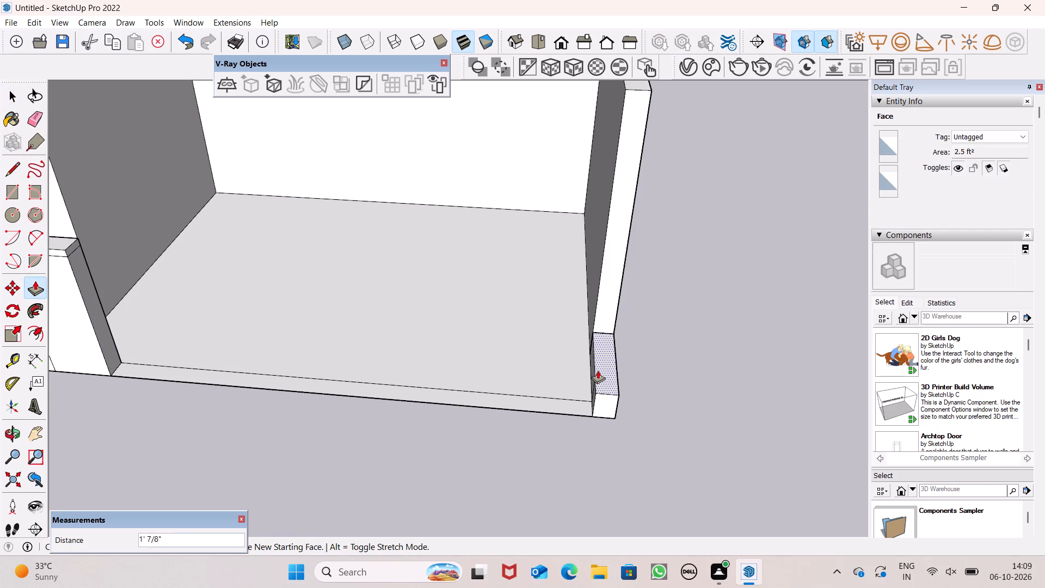
pyautogui.moveTo(598, 370); pyautogui.dragTo(613, 307)
pyautogui.press('5')
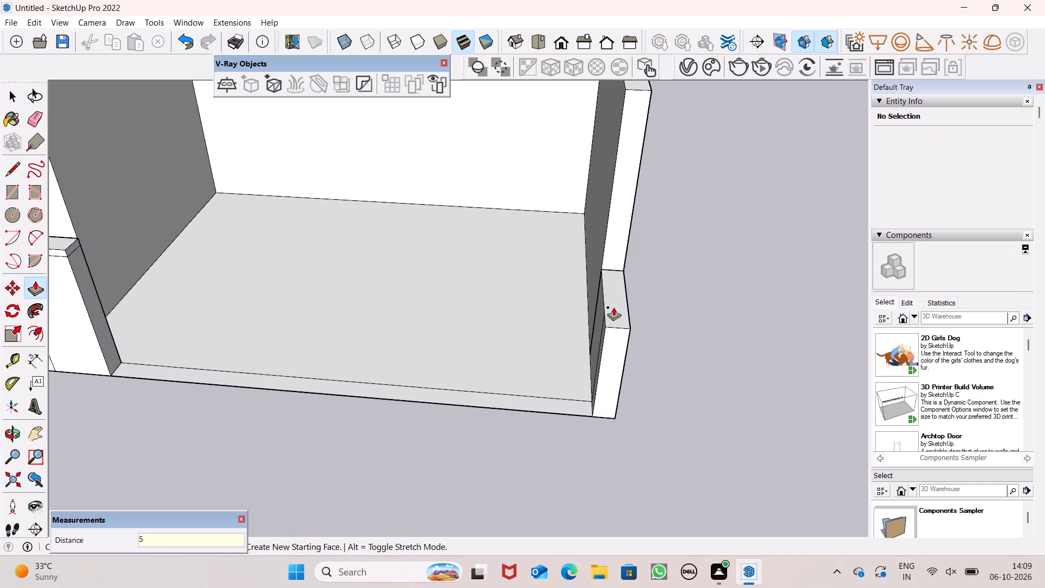
pyautogui.moveTo(613, 307); pyautogui.dragTo(613, 304)
pyautogui.press("'")
pyautogui.press('Return')
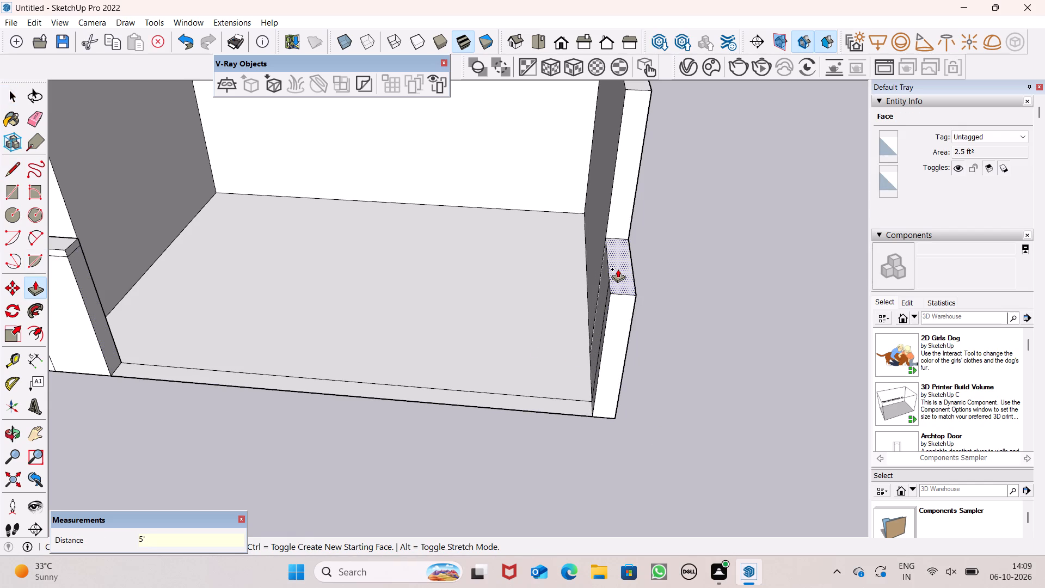
# Add a separate 3" layer on top of the low right side wall.
pyautogui.moveTo(618, 268); pyautogui.dragTo(614, 248)
pyautogui.write('3"')
pyautogui.press('Return')
pyautogui.scroll(-5, 678, 246)
pyautogui.moveTo(673, 263); pyautogui.dragTo(675, 95, button='middle')
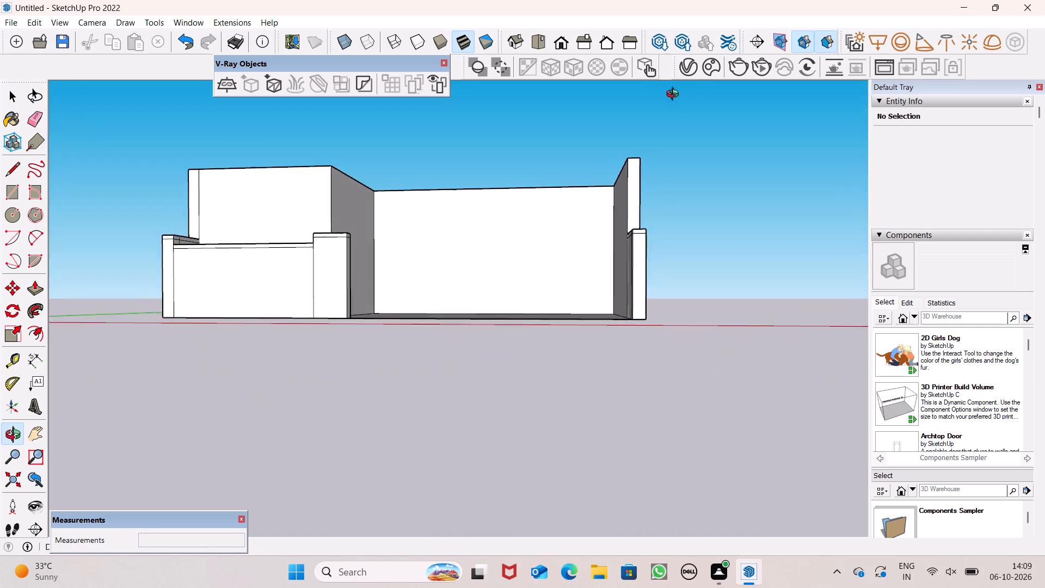
pyautogui.moveTo(675, 95); pyautogui.dragTo(691, 120, button='middle')
pyautogui.scroll(3, 689, 215)
pyautogui.moveTo(656, 245); pyautogui.dragTo(726, 258, button='middle')
pyautogui.press('space')
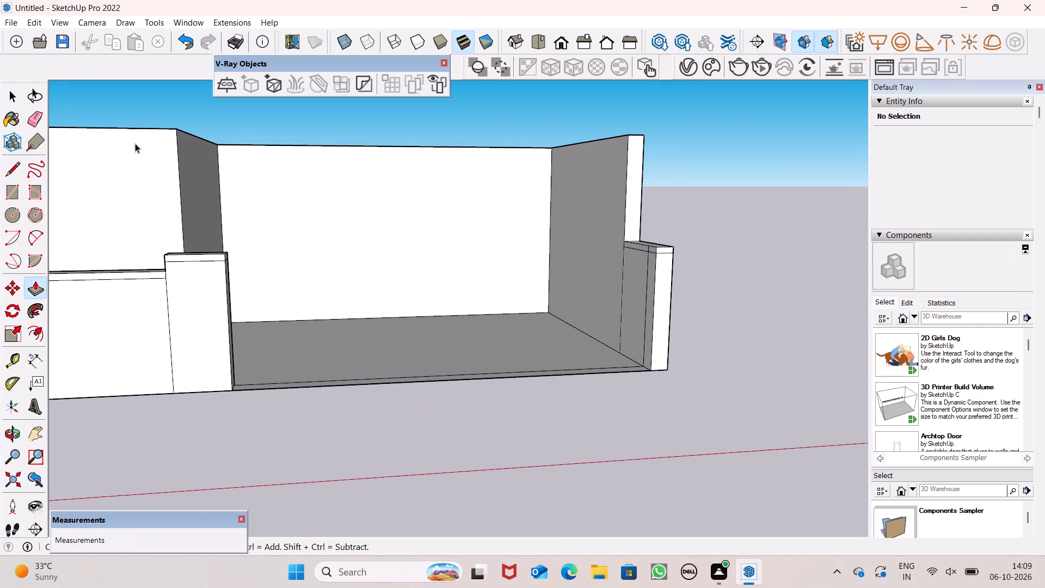
# Erase the vertical seam line on the front face between the low front wall and the pillar, keeping the pillar's cap line.
pyautogui.click(47, 121)
pyautogui.click(46, 121)
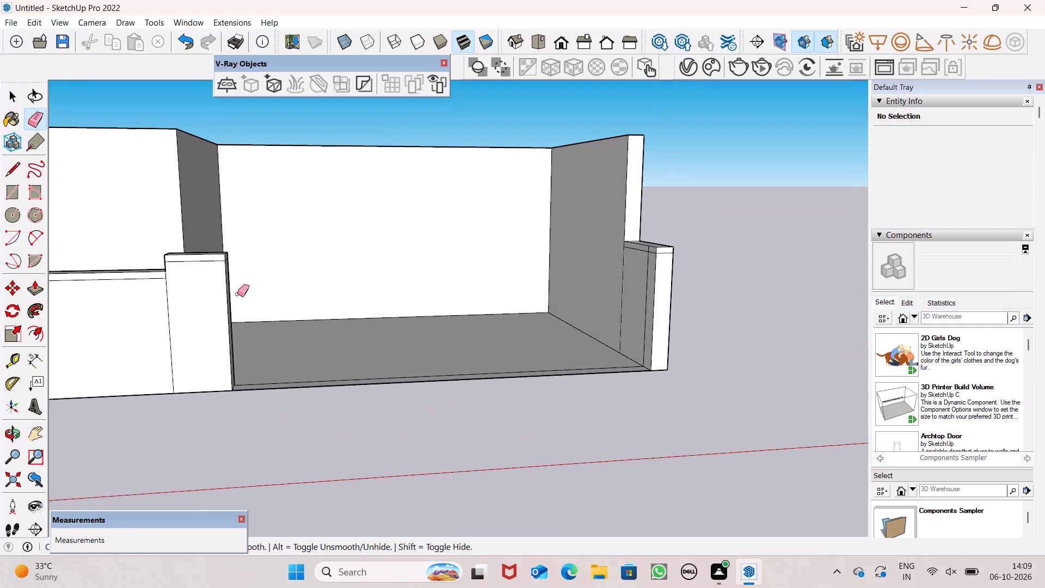
pyautogui.moveTo(181, 307); pyautogui.dragTo(174, 299)
pyautogui.click(190, 259)
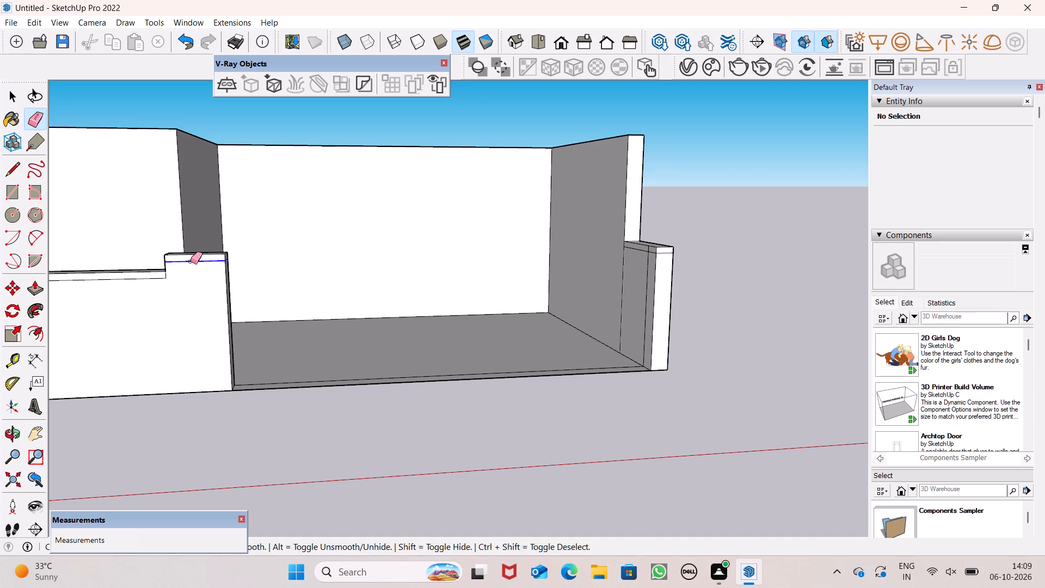
pyautogui.hotkey('ctrl', 'z')
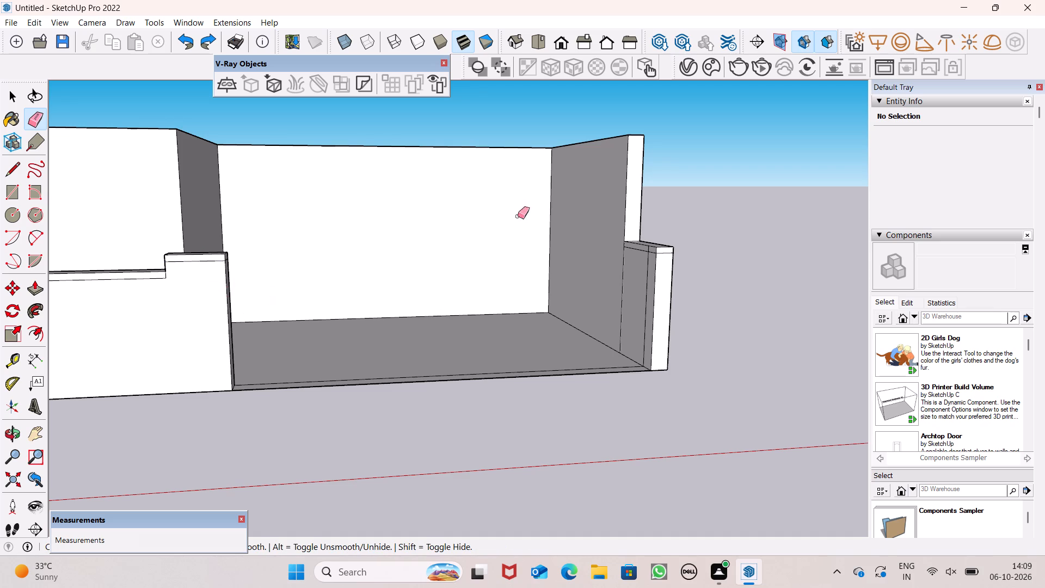
# Erase the two vertical seam lines on the inner face of the right side wall, below the cap layer.
pyautogui.scroll(6, 659, 264)
pyautogui.moveTo(635, 270); pyautogui.dragTo(737, 302, button='middle')
pyautogui.scroll(2, 671, 286)
pyautogui.scroll(-1, 670, 286)
pyautogui.scroll(1, 670, 286)
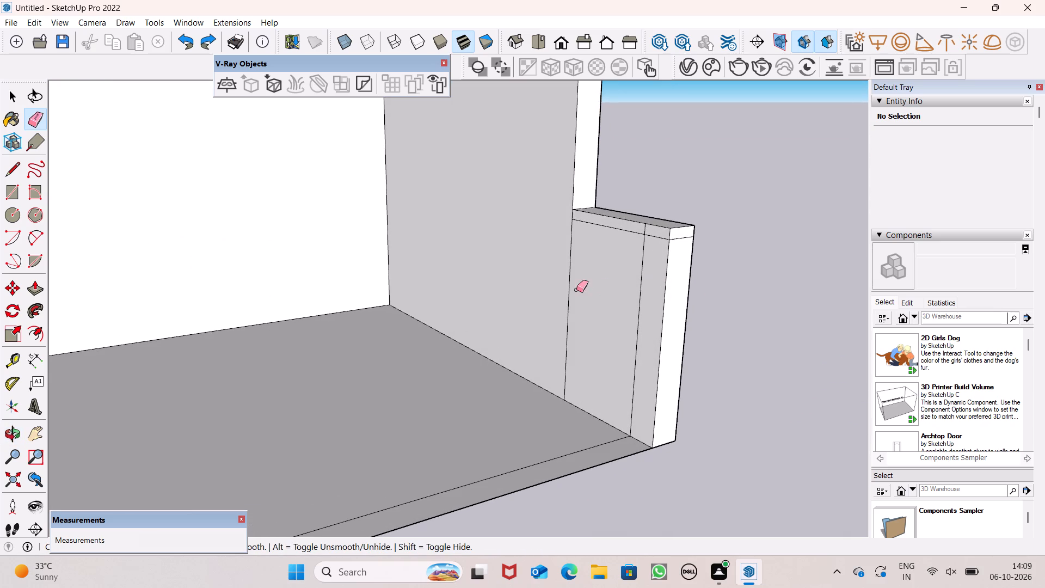
pyautogui.click(571, 290)
pyautogui.moveTo(569, 284); pyautogui.dragTo(568, 279)
pyautogui.moveTo(637, 274); pyautogui.dragTo(631, 273)
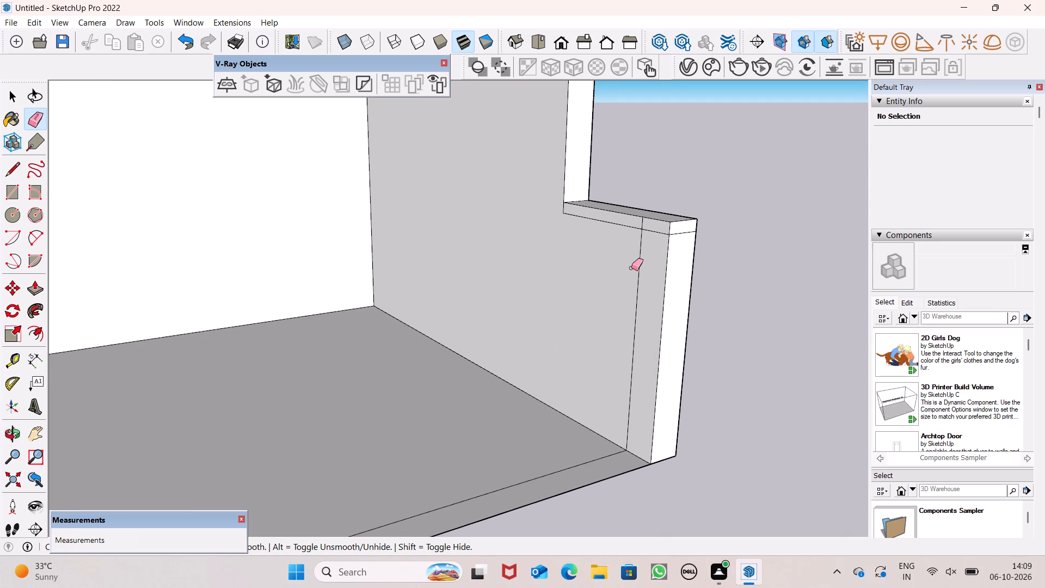
pyautogui.moveTo(648, 247); pyautogui.dragTo(625, 244)
# Erase the short vertical seam within the 3" cap layer of the low right side wall, keeping the horizontal cap line.
pyautogui.moveTo(660, 226); pyautogui.dragTo(653, 233)
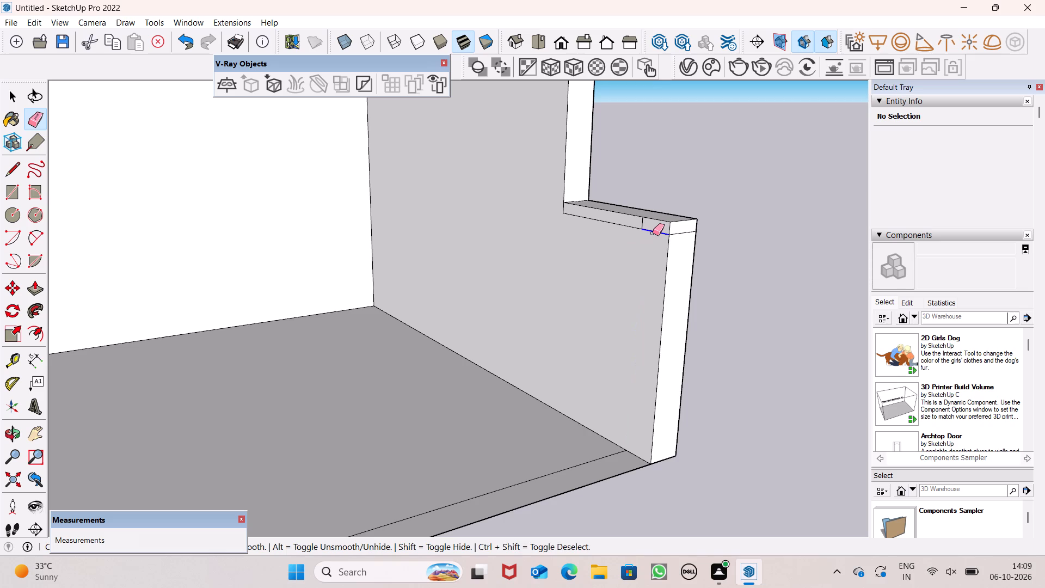
pyautogui.moveTo(653, 233); pyautogui.dragTo(652, 233)
pyautogui.click(640, 220)
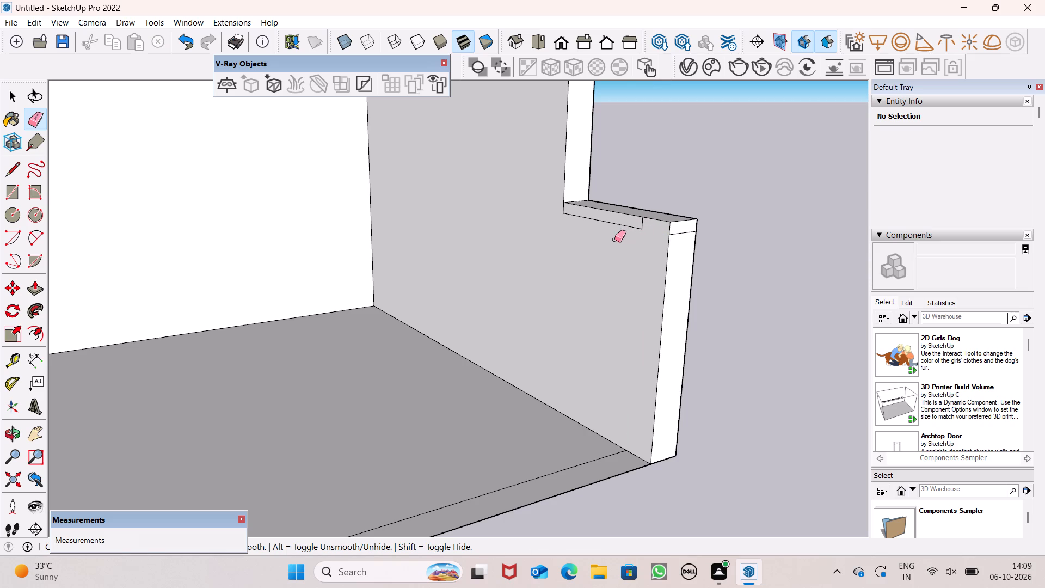
pyautogui.hotkey('ctrl', 'z')
pyautogui.scroll(2, 642, 213)
pyautogui.scroll(-1, 642, 212)
pyautogui.scroll(1, 642, 212)
pyautogui.moveTo(641, 222); pyautogui.dragTo(648, 225)
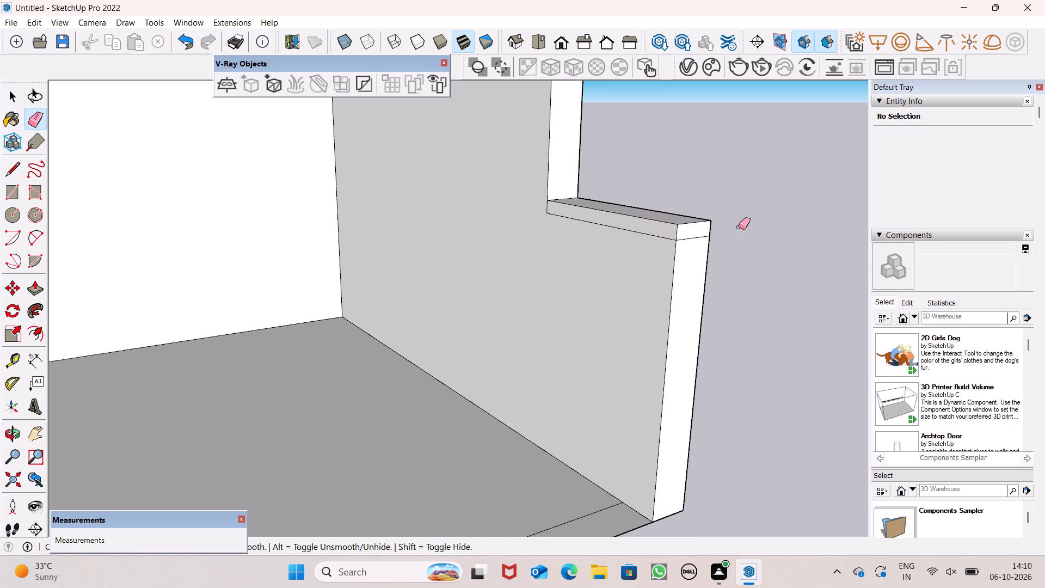
# Inspect the compound walls, pillar and partition walls from the front and from above.
pyautogui.scroll(-10, 739, 226)
pyautogui.scroll(-3, 729, 305)
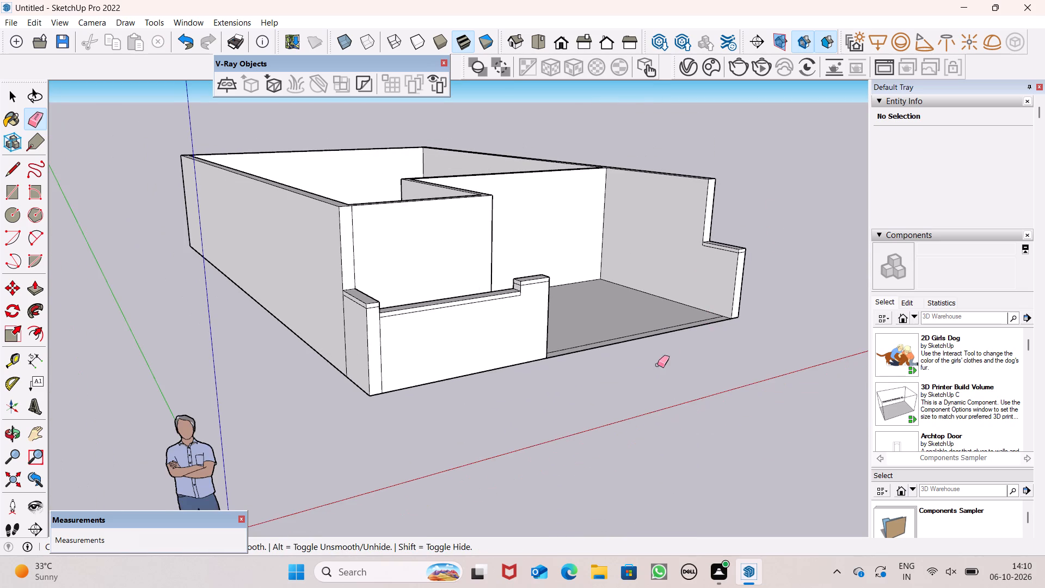
pyautogui.moveTo(659, 365); pyautogui.dragTo(517, 341, button='middle')
pyautogui.scroll(-2, 398, 272)
pyautogui.scroll(1, 398, 273)
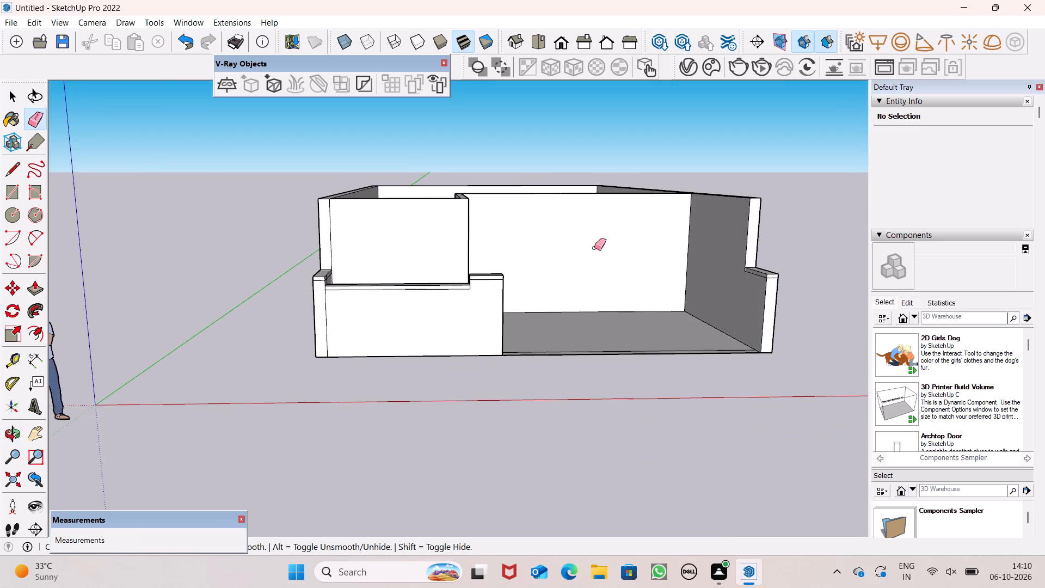
pyautogui.scroll(-4, 585, 286)
pyautogui.scroll(3, 716, 197)
pyautogui.moveTo(657, 230); pyautogui.dragTo(672, 452, button='middle')
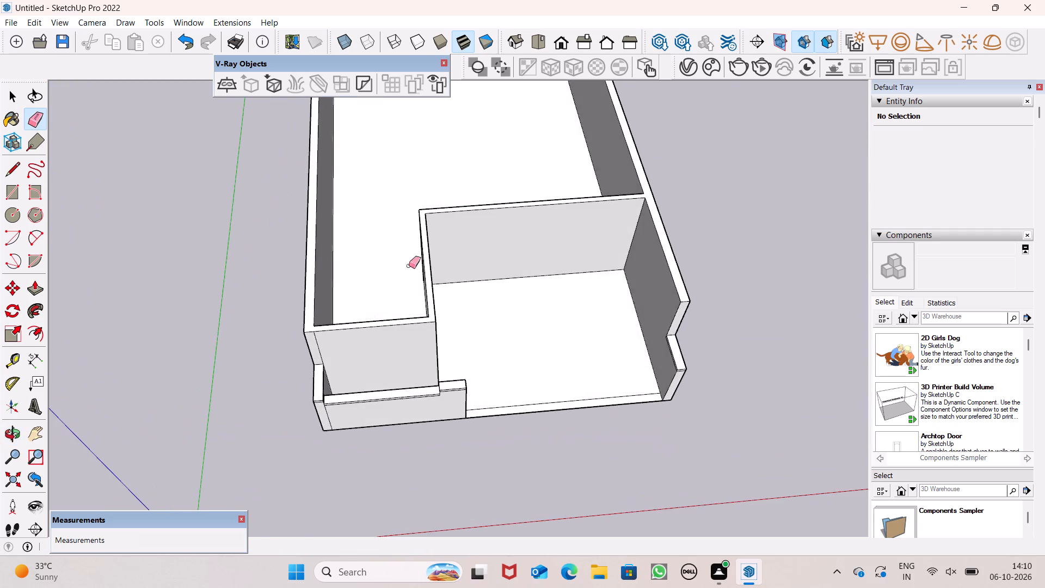
# Pull the room-side face of the short partition wall beside the front-left room about 1' 11 1/2" into the room.
pyautogui.scroll(6, 371, 242)
pyautogui.moveTo(461, 310); pyautogui.dragTo(462, 305, button='middle')
pyautogui.scroll(1, 462, 310)
pyautogui.scroll(-10, 436, 234)
pyautogui.moveTo(483, 306); pyautogui.dragTo(497, 330, button='middle')
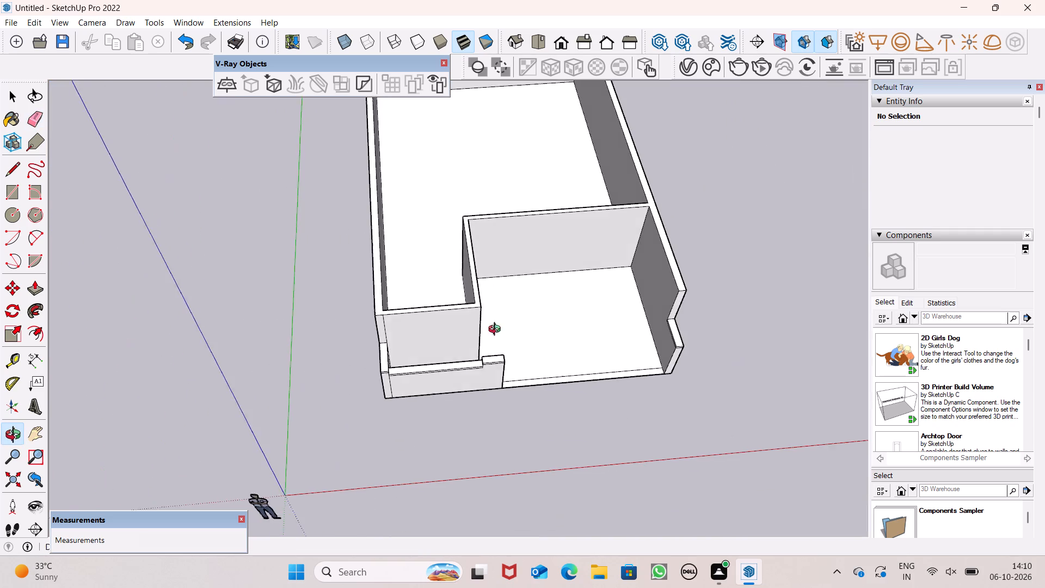
pyautogui.moveTo(497, 330); pyautogui.dragTo(627, 364, button='middle')
pyautogui.press('space')
pyautogui.moveTo(551, 332); pyautogui.dragTo(817, 329, button='middle')
pyautogui.scroll(2, 304, 313)
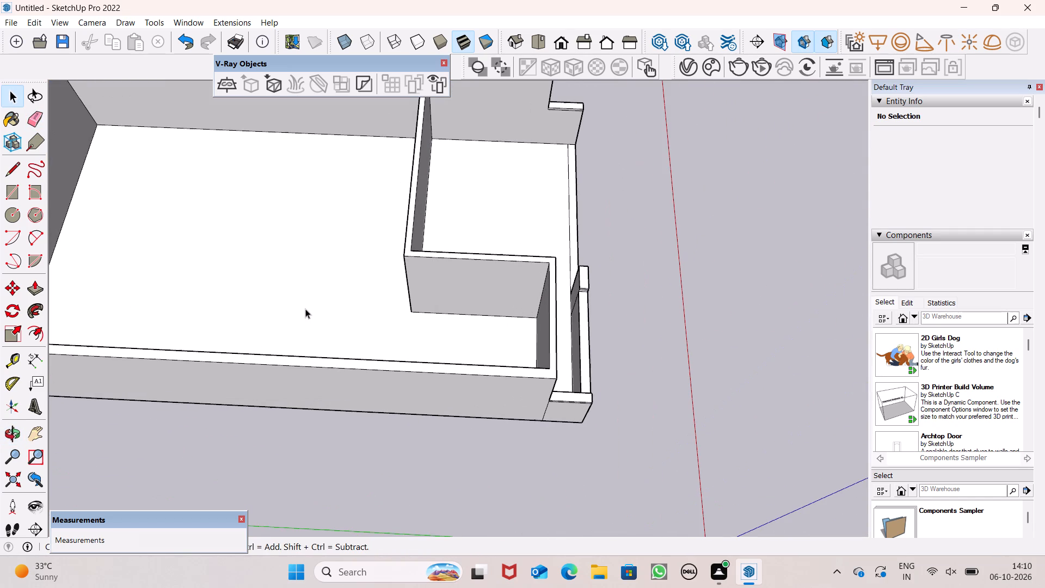
pyautogui.click(35, 287)
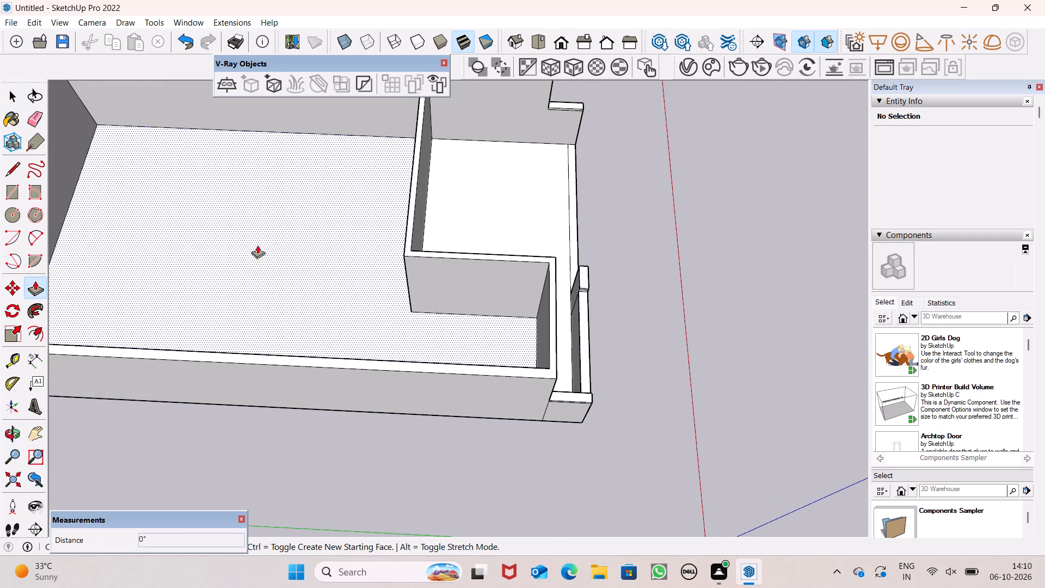
pyautogui.moveTo(464, 285); pyautogui.dragTo(465, 307)
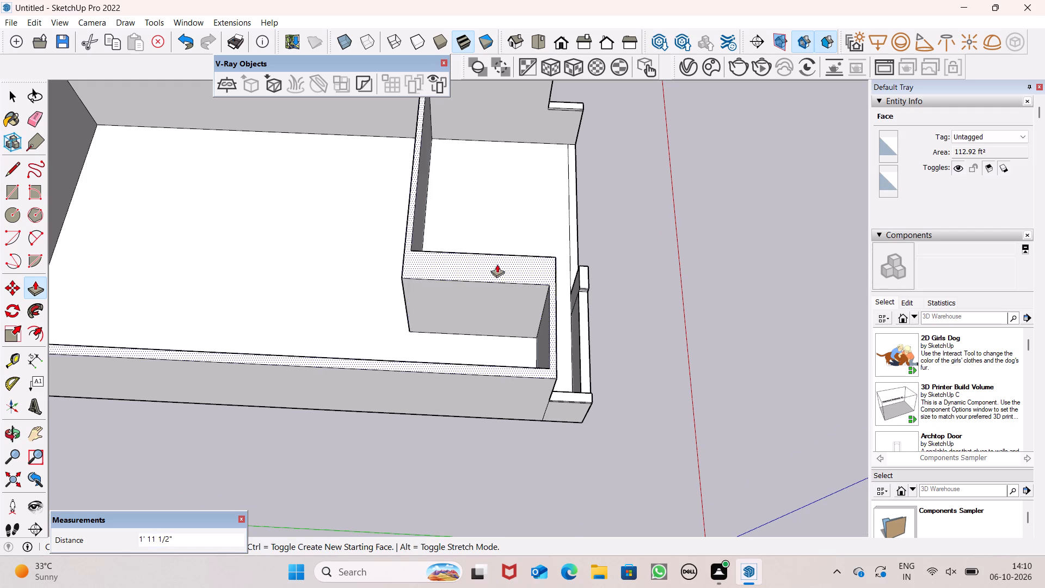
# Push the room-side face of the thickened partition wall back about 7 7/8".
pyautogui.scroll(-4, 497, 264)
pyautogui.moveTo(580, 285); pyautogui.dragTo(23, 248, button='middle')
pyautogui.moveTo(441, 338); pyautogui.dragTo(445, 342, button='middle')
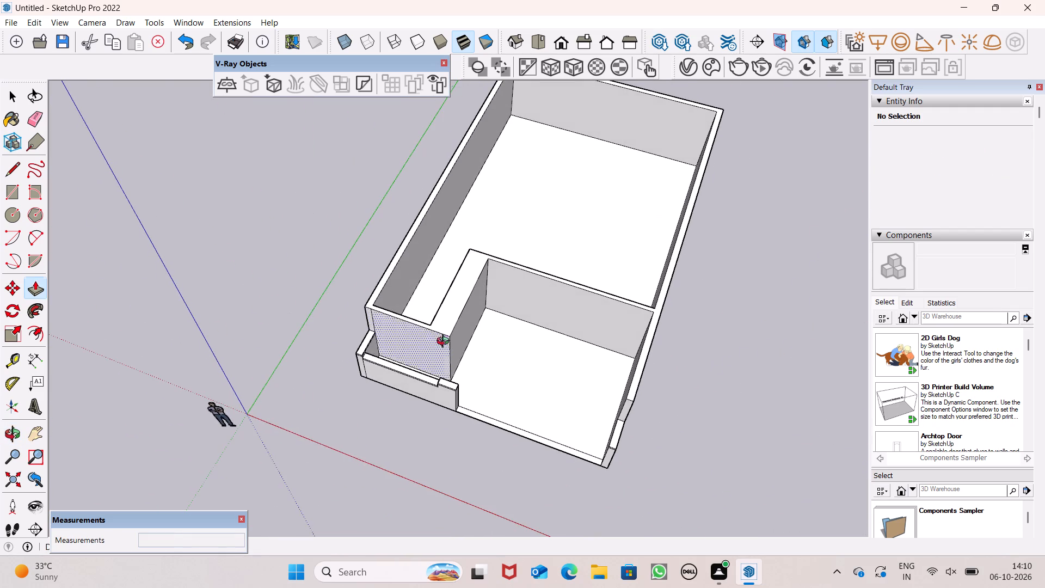
pyautogui.moveTo(445, 342); pyautogui.dragTo(659, 321, button='middle')
pyautogui.moveTo(451, 310); pyautogui.dragTo(454, 309)
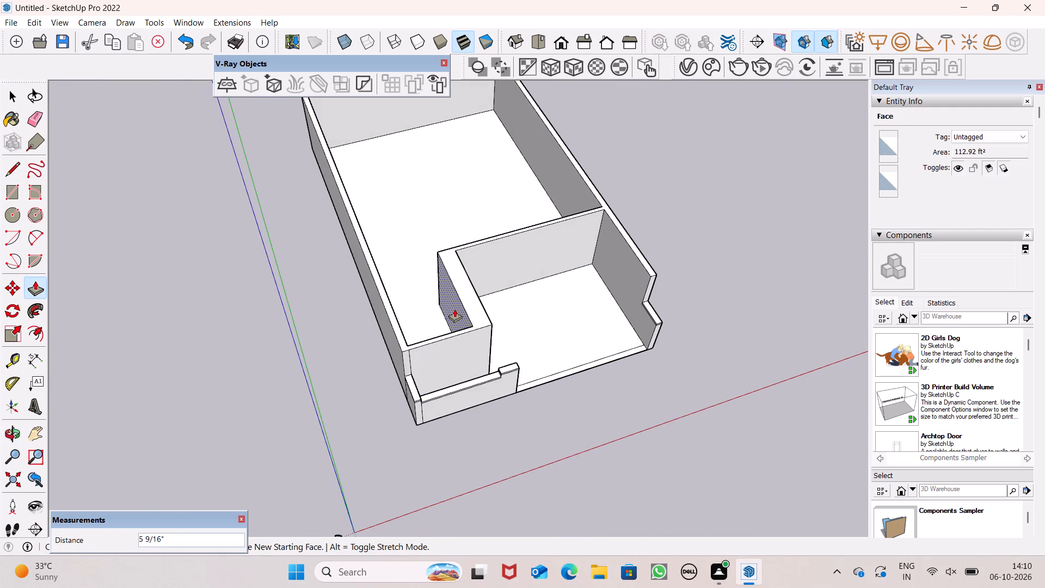
pyautogui.moveTo(454, 309); pyautogui.dragTo(457, 310)
# Thin the same partition wall by pushing its face toward the open front area inward about 1' 1 1/2", with a slight final adjustment.
pyautogui.scroll(1, 509, 312)
pyautogui.moveTo(509, 314); pyautogui.dragTo(280, 278, button='middle')
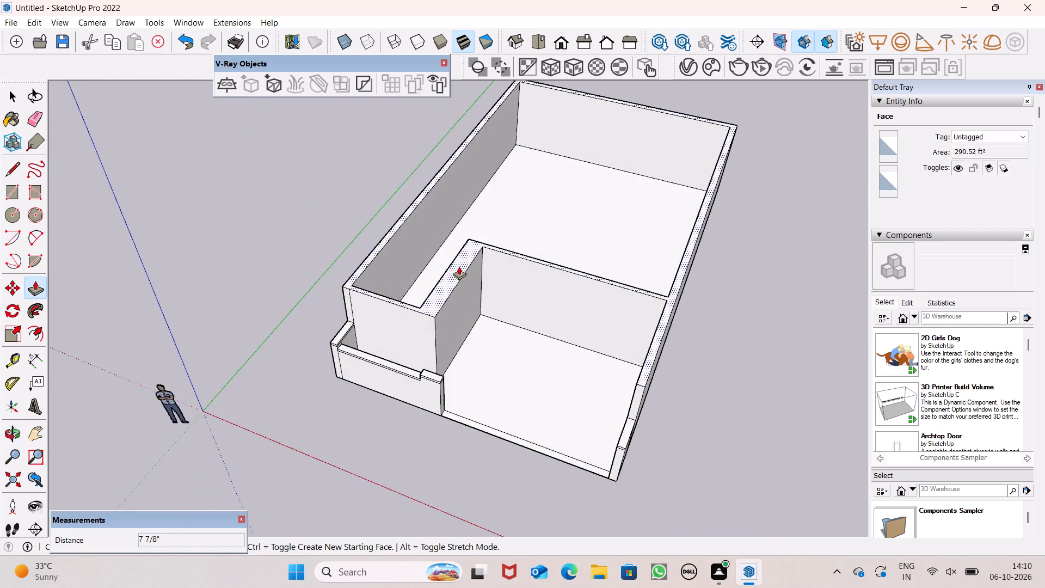
pyautogui.scroll(5, 466, 266)
pyautogui.moveTo(460, 310); pyautogui.dragTo(442, 304)
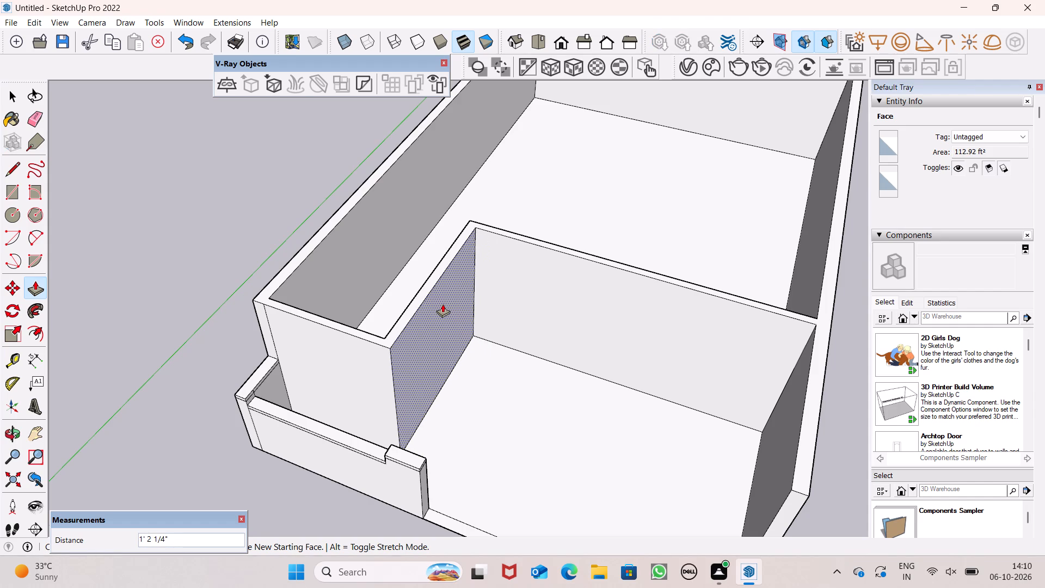
pyautogui.moveTo(442, 304); pyautogui.dragTo(444, 304)
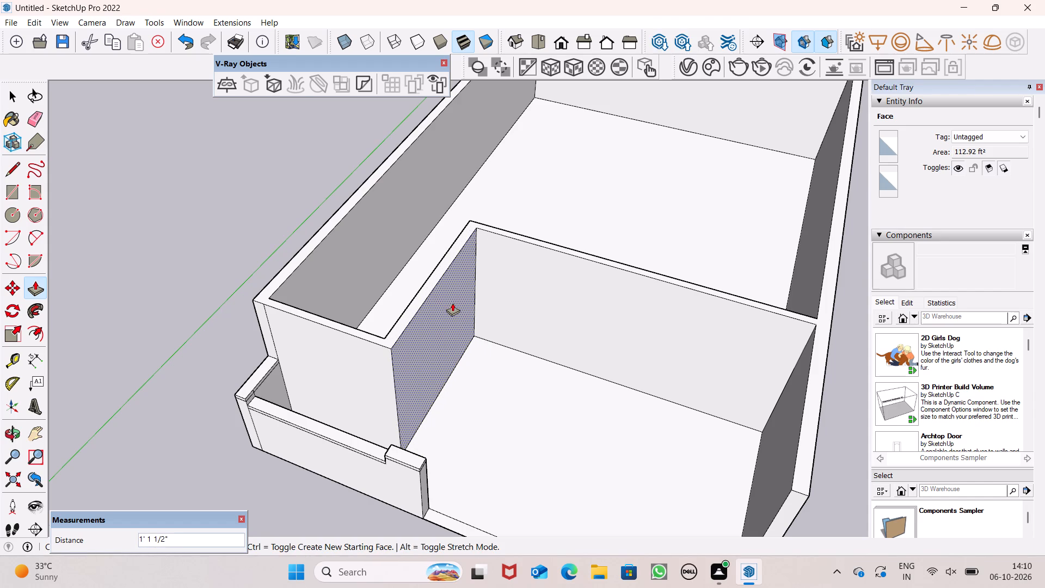
pyautogui.moveTo(451, 309); pyautogui.dragTo(446, 307)
pyautogui.press('space')
# Erase the vertical seam line near the left end of the front-left room's outer front wall.
pyautogui.scroll(-7, 482, 282)
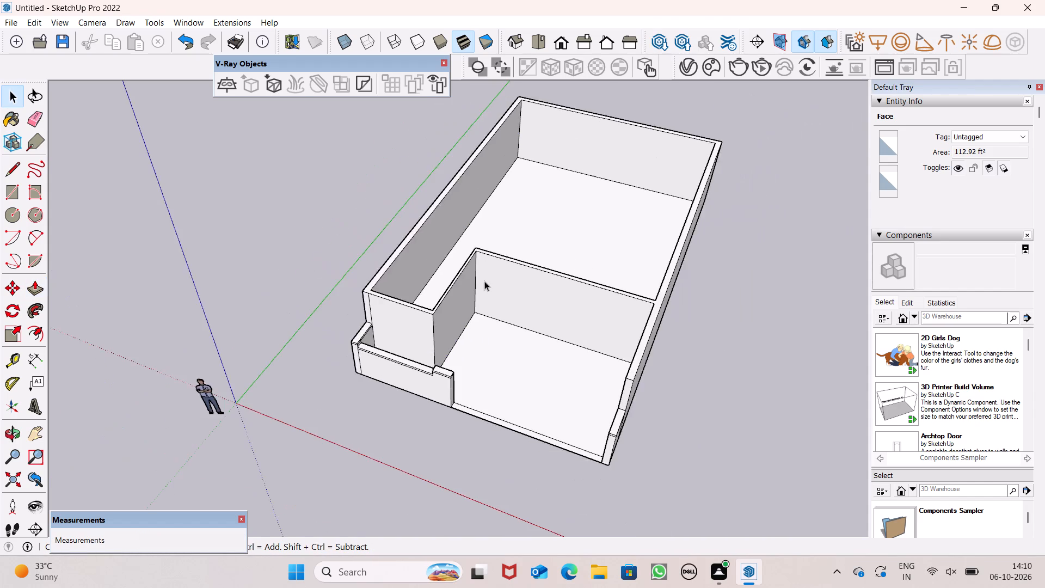
pyautogui.scroll(-3, 507, 270)
pyautogui.scroll(1, 507, 270)
pyautogui.scroll(-1, 523, 273)
pyautogui.scroll(1, 534, 289)
pyautogui.moveTo(532, 293); pyautogui.dragTo(596, 245, button='middle')
pyautogui.scroll(1, 597, 241)
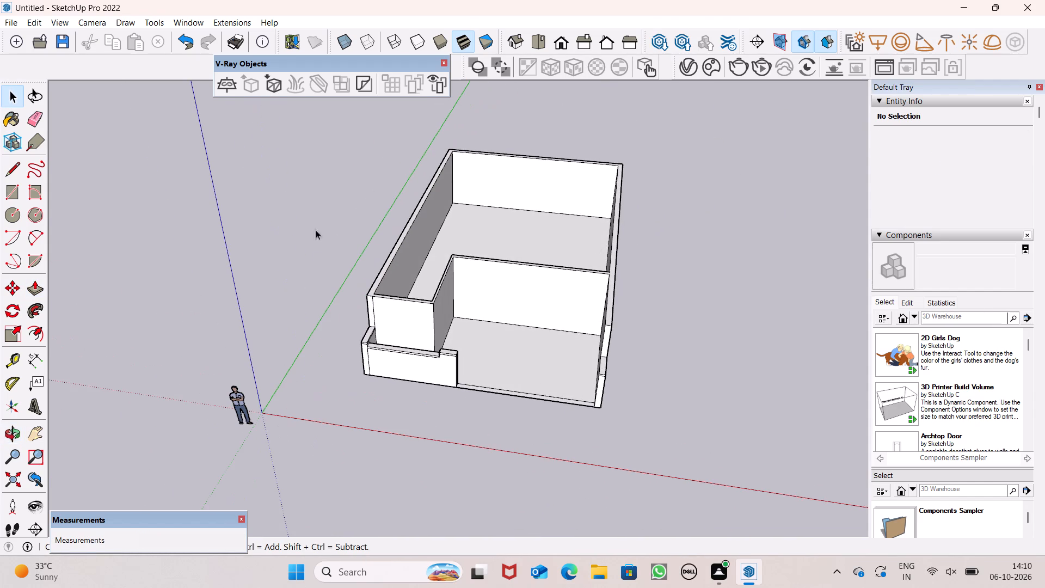
pyautogui.moveTo(378, 310); pyautogui.dragTo(377, 310, button='middle')
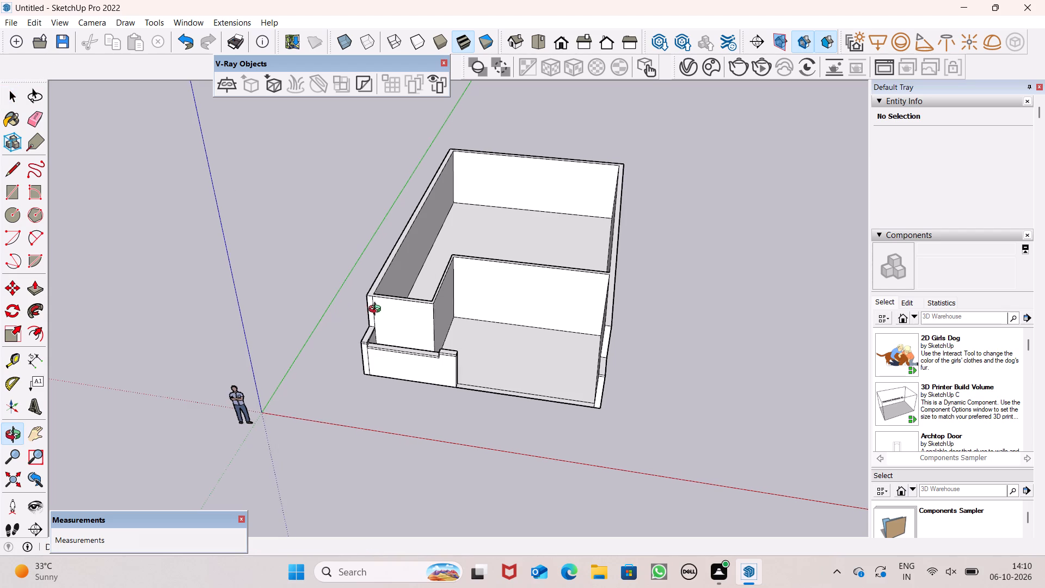
pyautogui.moveTo(377, 310); pyautogui.dragTo(427, 247, button='middle')
pyautogui.scroll(6, 414, 315)
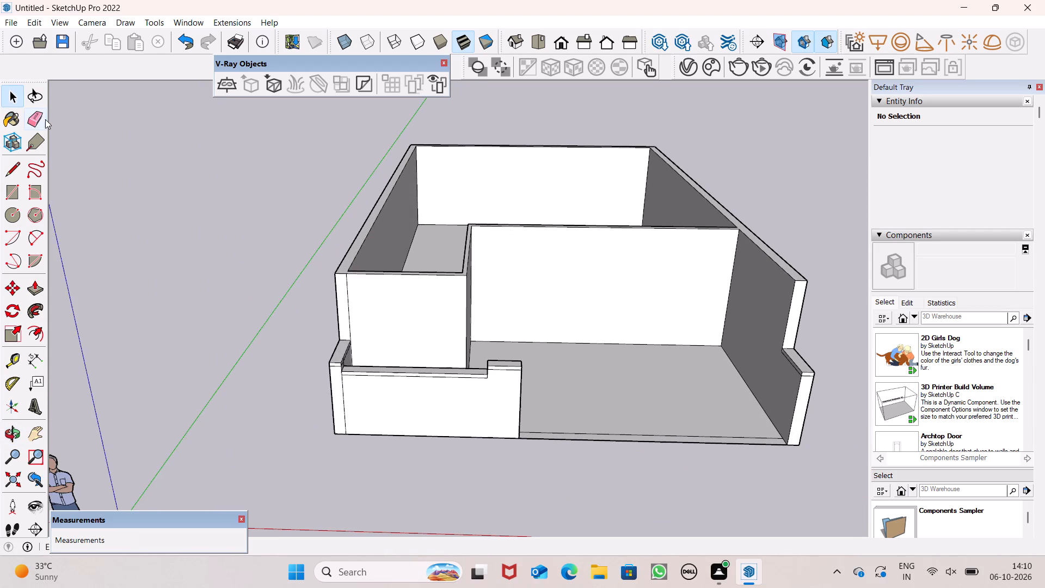
pyautogui.click(45, 119)
pyautogui.scroll(5, 474, 376)
pyautogui.moveTo(281, 253); pyautogui.dragTo(273, 260)
pyautogui.scroll(-7, 392, 306)
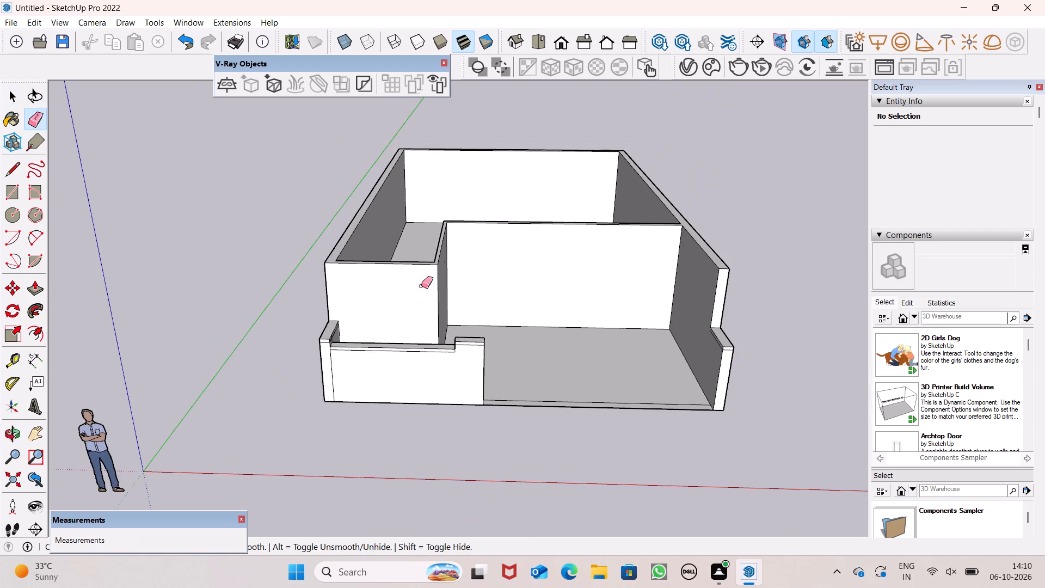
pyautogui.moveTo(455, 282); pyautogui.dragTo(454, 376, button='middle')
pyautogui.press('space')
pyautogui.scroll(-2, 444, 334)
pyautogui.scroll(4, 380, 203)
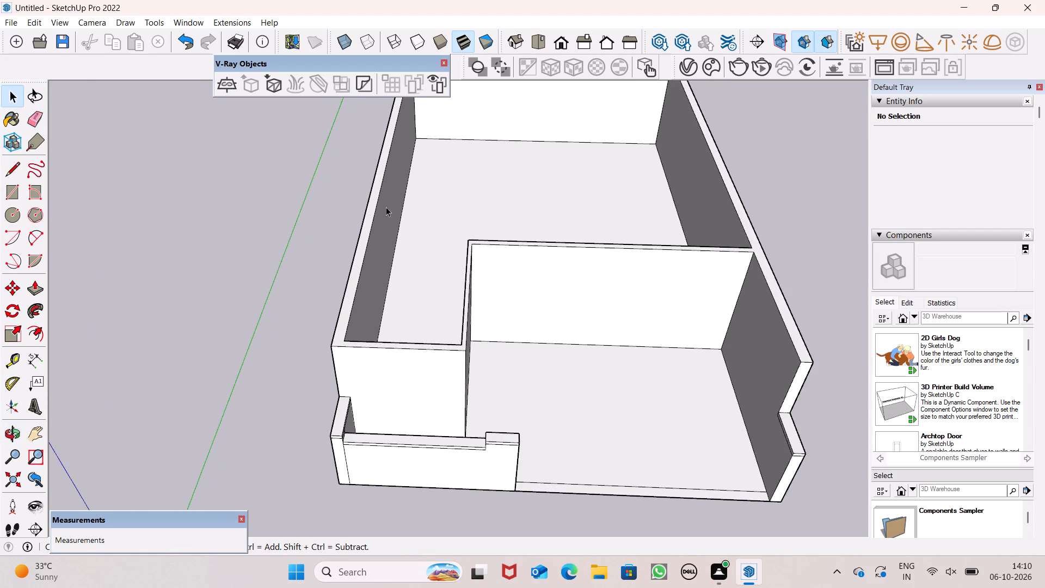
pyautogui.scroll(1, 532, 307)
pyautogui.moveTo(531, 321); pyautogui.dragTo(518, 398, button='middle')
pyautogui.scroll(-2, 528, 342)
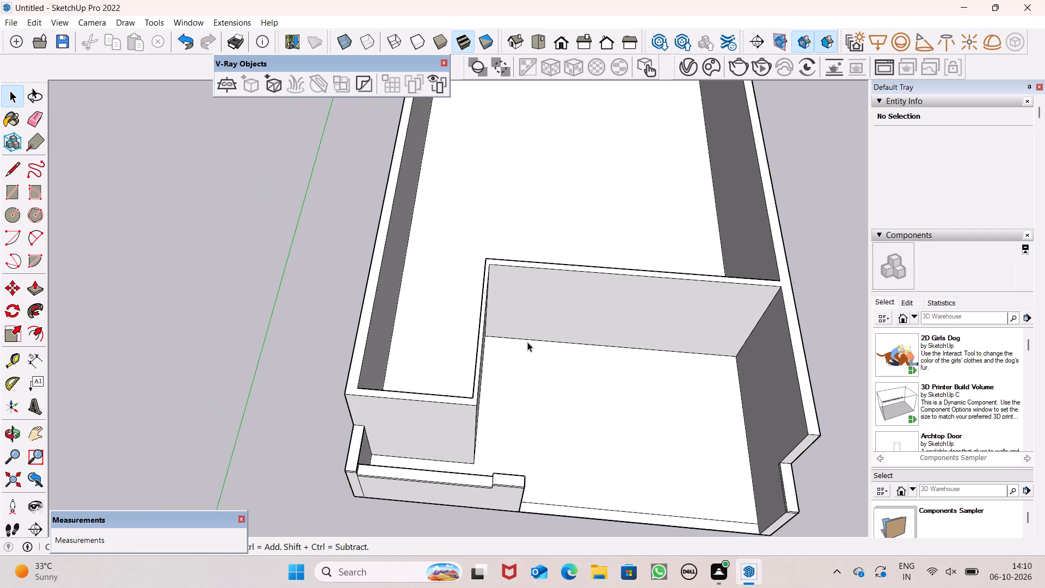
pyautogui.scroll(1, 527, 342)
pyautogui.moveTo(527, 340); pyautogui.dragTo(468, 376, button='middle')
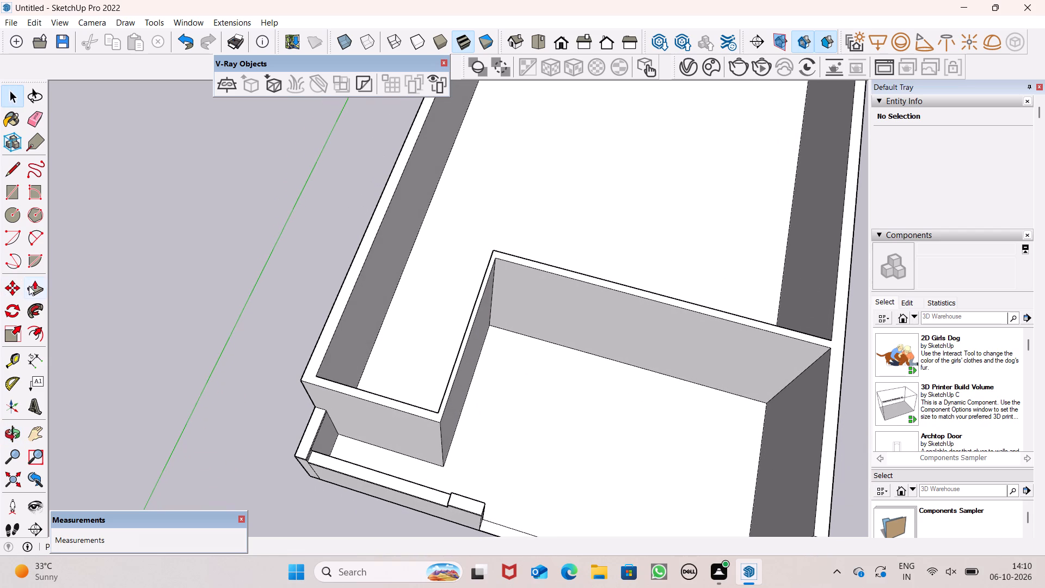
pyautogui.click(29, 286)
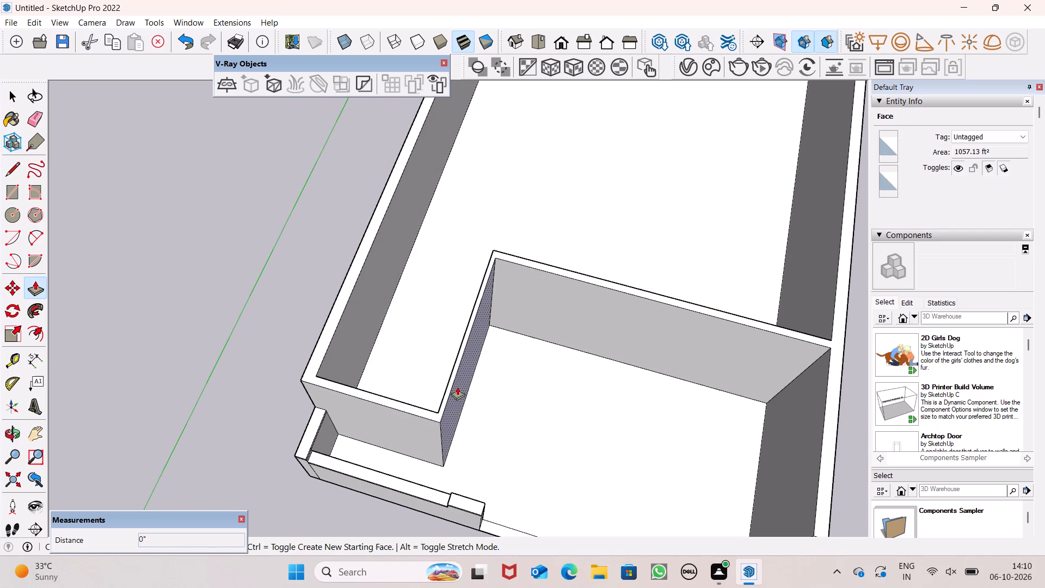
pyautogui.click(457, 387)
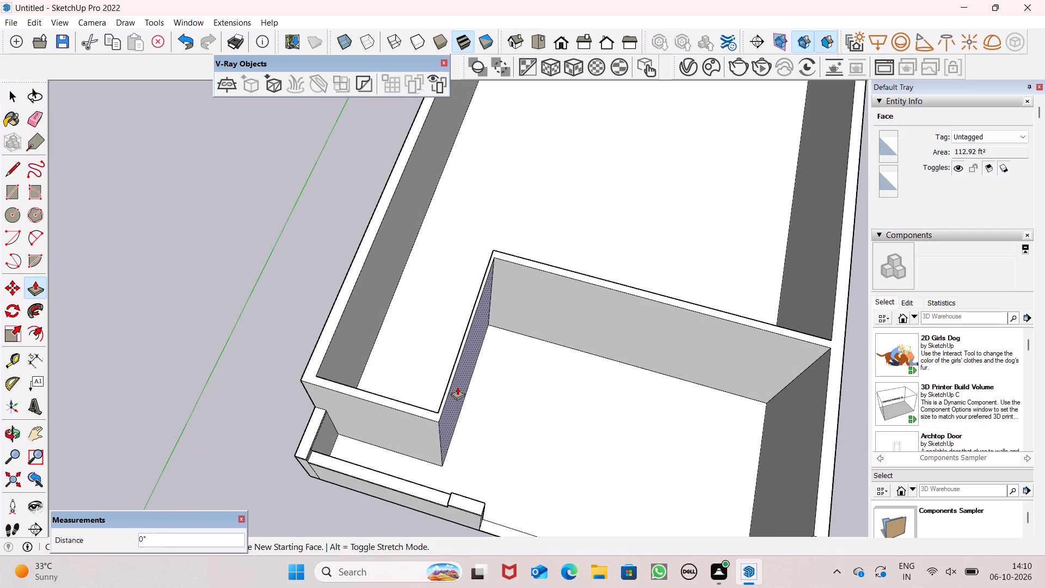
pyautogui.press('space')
# Inspect the partition walls and front compound wall from above, from the corner and at eye level from the front.
pyautogui.scroll(-2, 485, 308)
pyautogui.scroll(1, 485, 308)
pyautogui.scroll(-2, 485, 308)
pyautogui.moveTo(537, 340); pyautogui.dragTo(625, 246, button='middle')
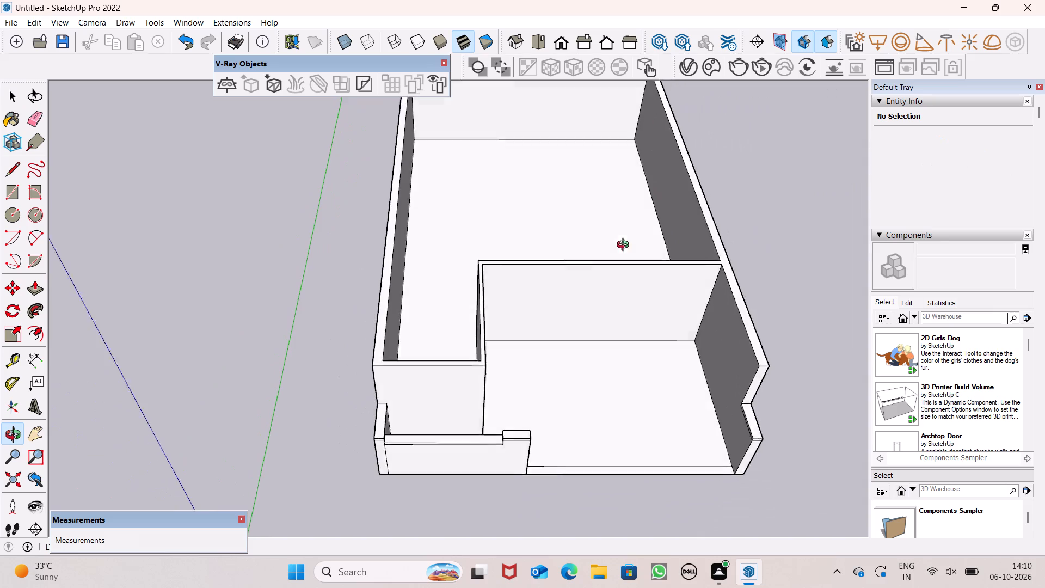
pyautogui.moveTo(625, 246); pyautogui.dragTo(616, 130, button='middle')
pyautogui.scroll(1, 618, 153)
pyautogui.scroll(-1, 618, 153)
pyautogui.scroll(2, 618, 153)
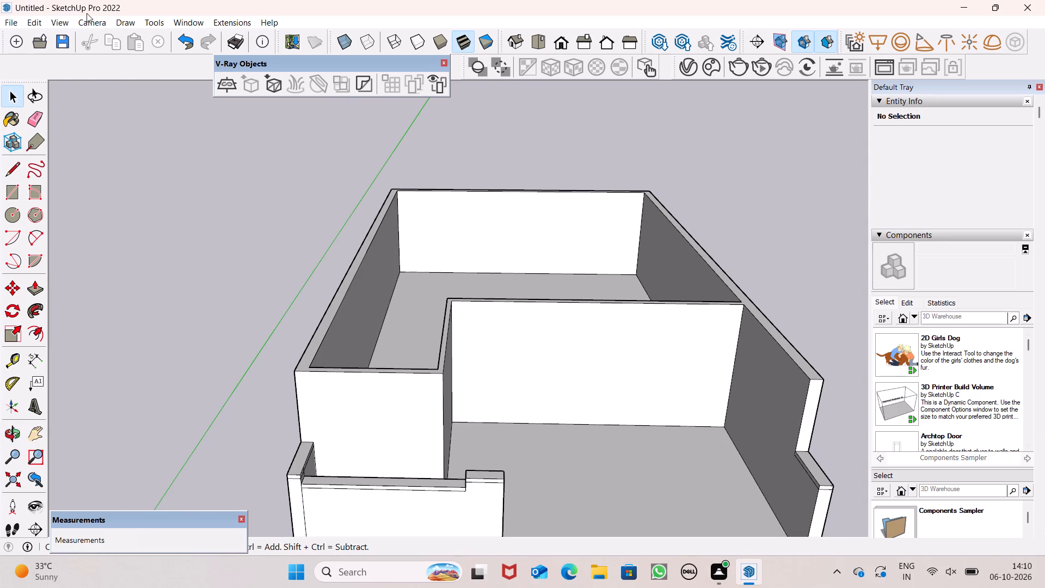
pyautogui.scroll(-3, 448, 265)
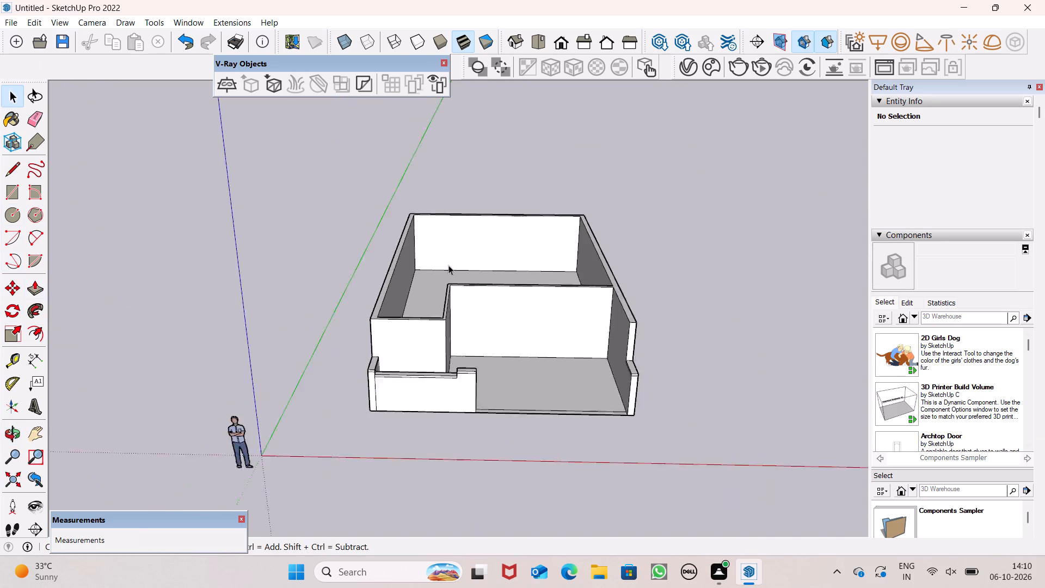
pyautogui.scroll(-3, 448, 265)
pyautogui.moveTo(524, 282); pyautogui.dragTo(659, 243, button='middle')
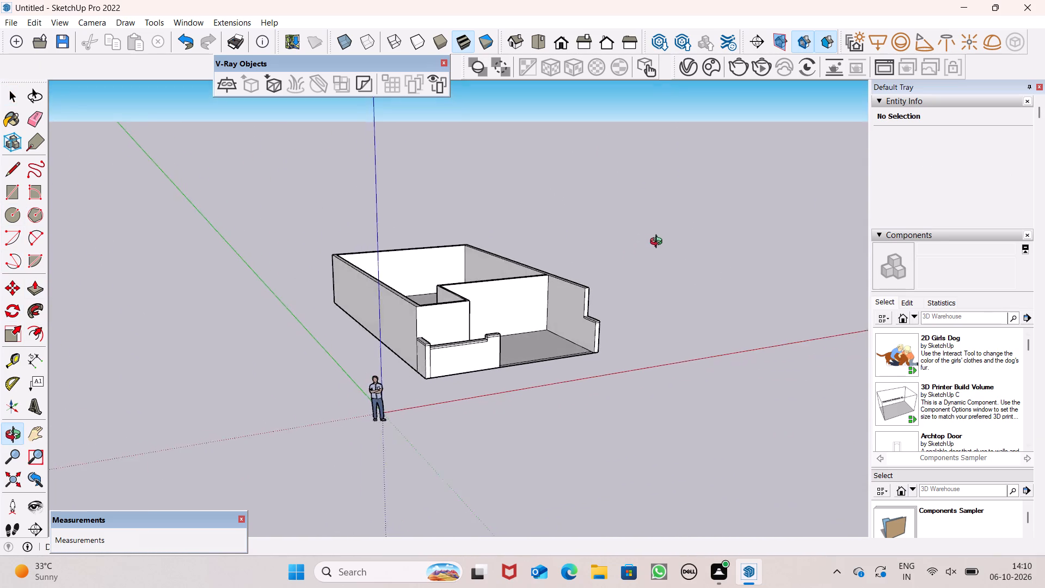
pyautogui.moveTo(659, 243); pyautogui.dragTo(541, 224, button='middle')
pyautogui.scroll(4, 546, 290)
pyautogui.moveTo(557, 338); pyautogui.dragTo(530, 287, button='middle')
pyautogui.scroll(1, 557, 336)
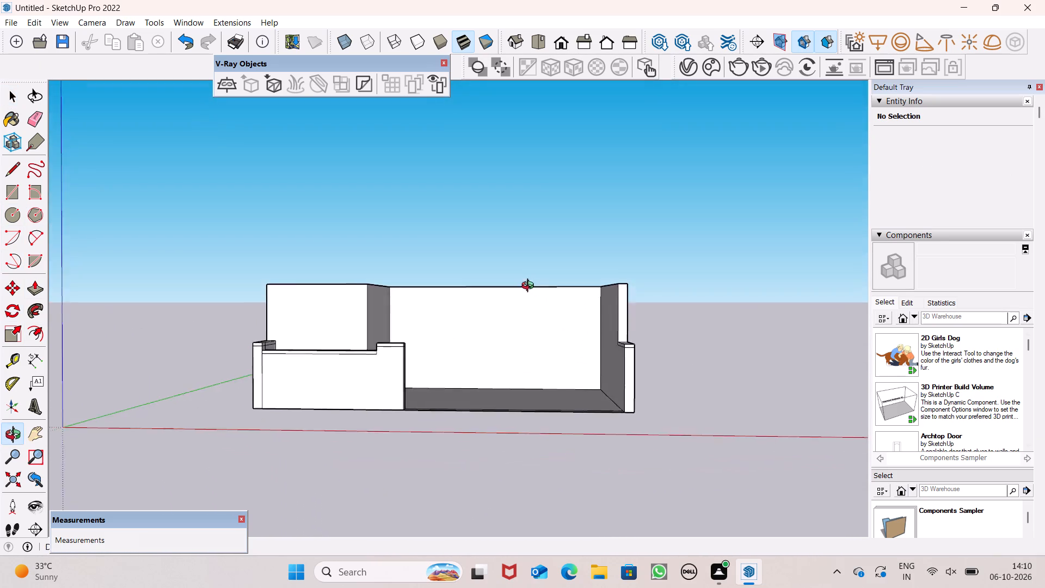
# Draw a 4' by 7' door rectangle at the base of the partition wall facing the open front area, near its inner corner.
pyautogui.moveTo(530, 287); pyautogui.dragTo(544, 351, button='middle')
pyautogui.scroll(3, 577, 354)
pyautogui.middleClick(543, 330)
pyautogui.scroll(1, 498, 296)
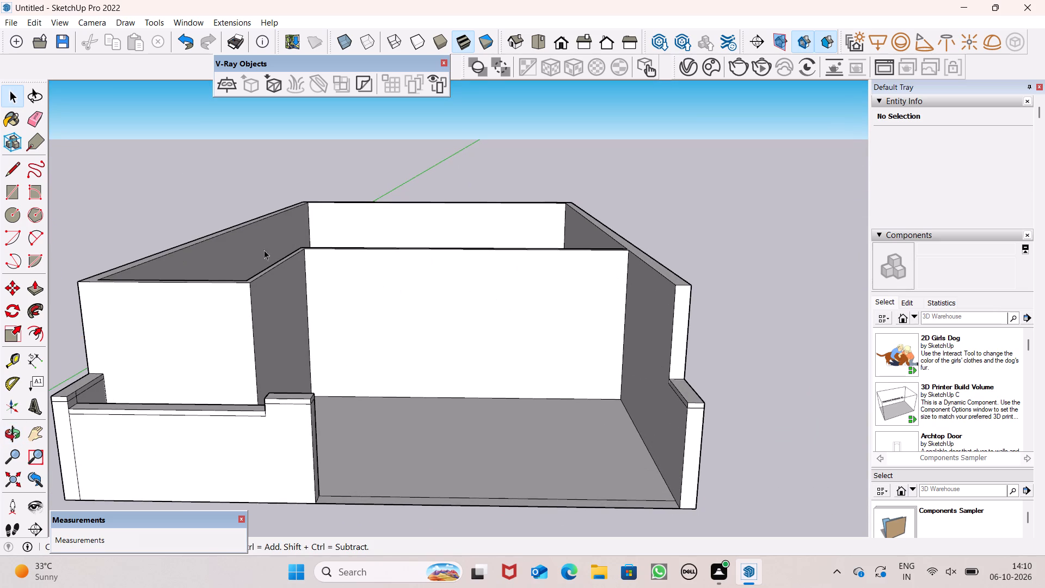
pyautogui.click(10, 185)
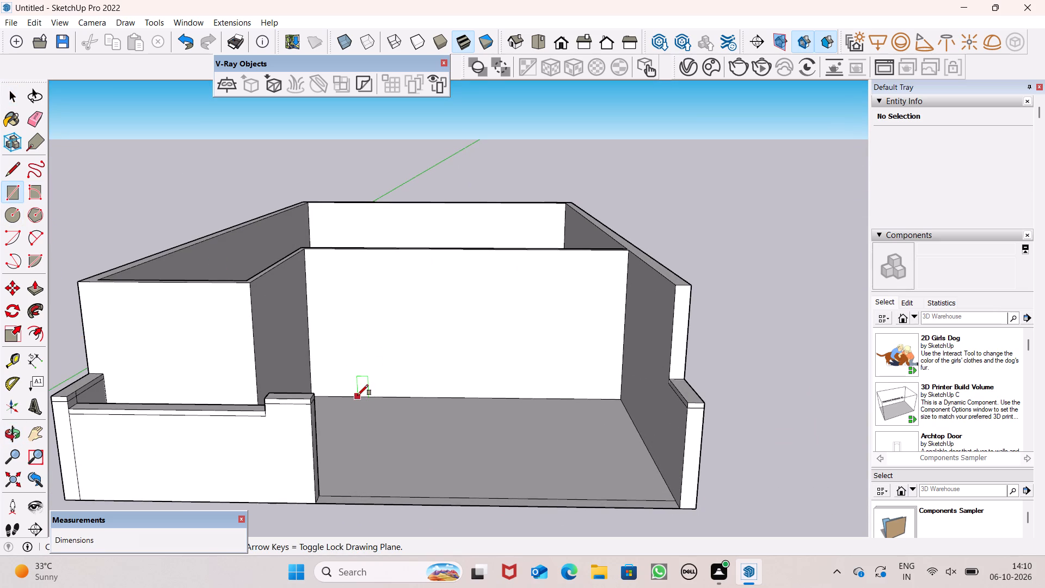
pyautogui.click(346, 395)
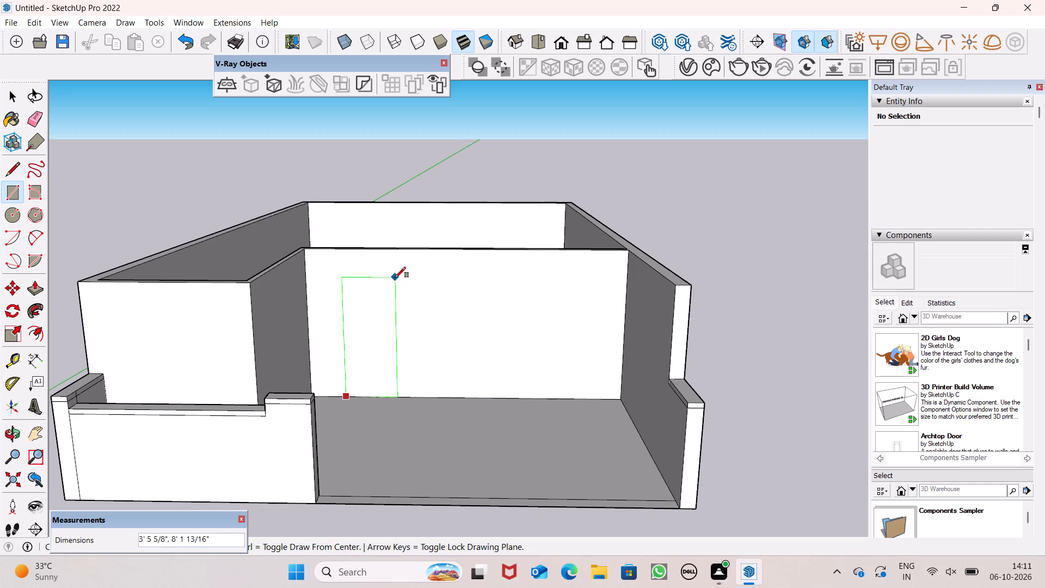
pyautogui.press('4')
pyautogui.press("'")
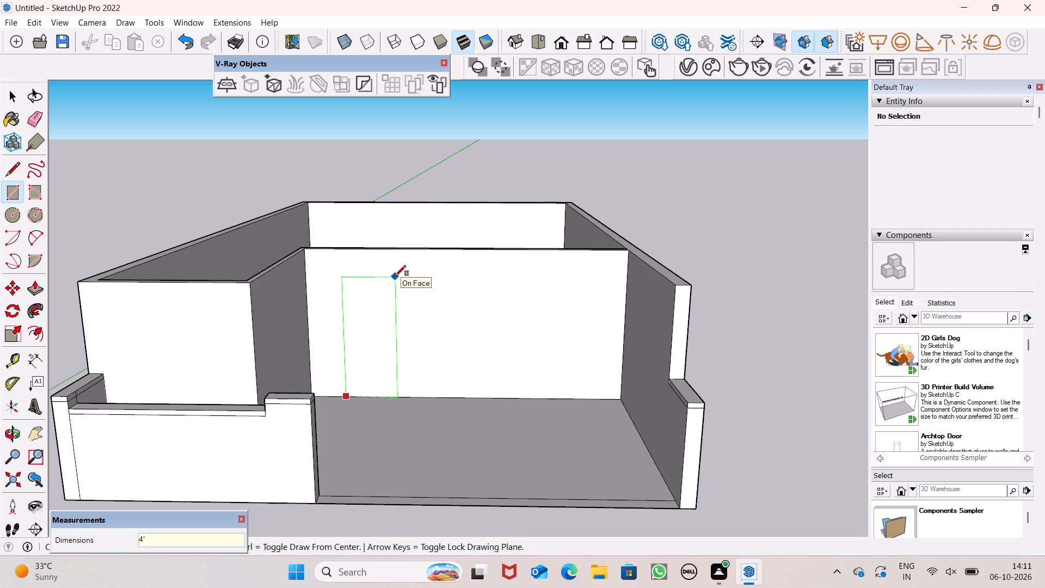
pyautogui.press(',')
pyautogui.write("7'")
pyautogui.press('Return')
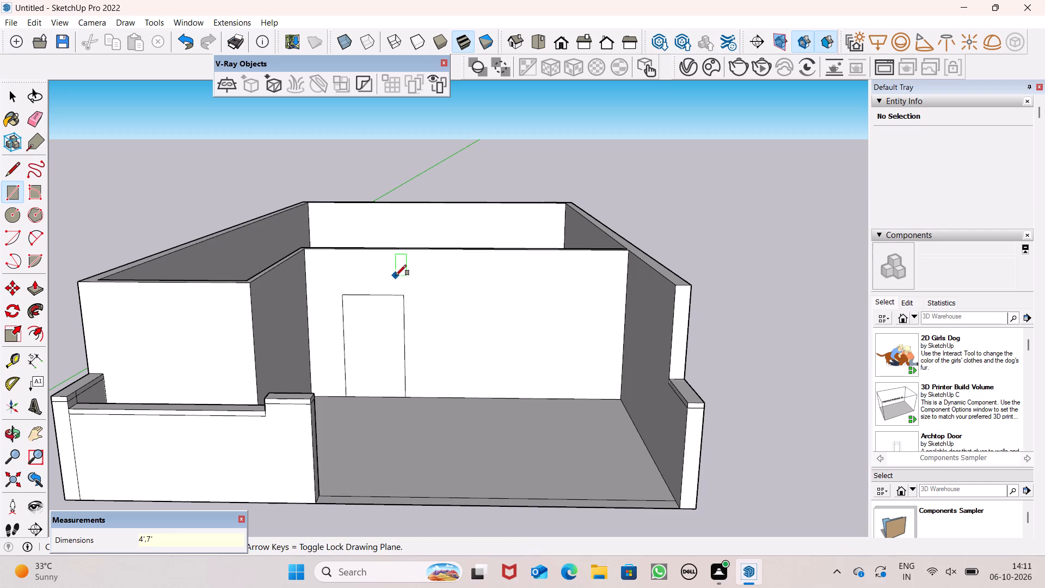
pyautogui.press('space')
# Draw a window rectangle about 5' wide and nearly 5' high on the same partition wall, between the door and the outer side wall.
pyautogui.scroll(-1, 403, 323)
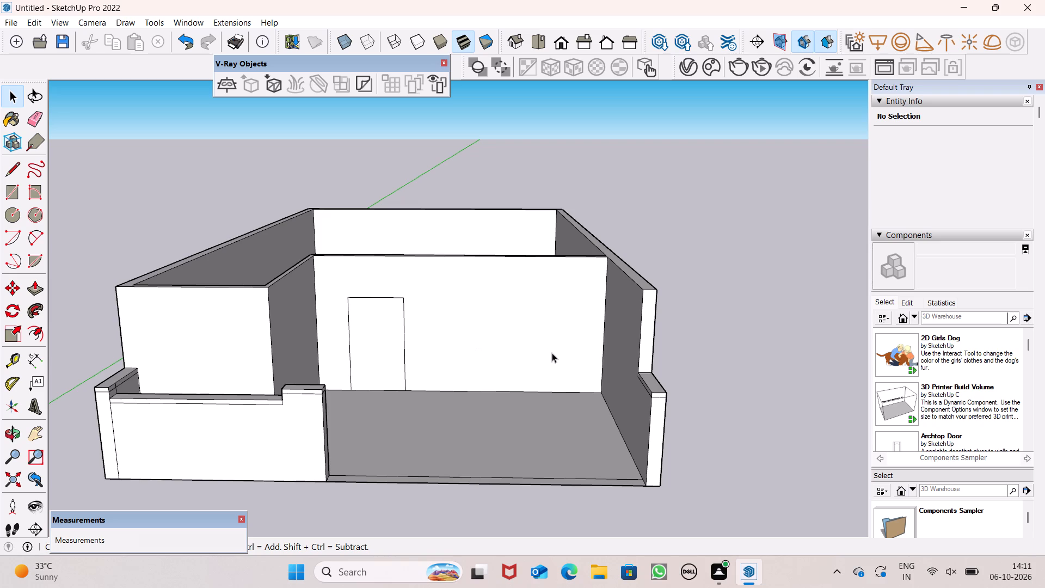
pyautogui.scroll(2, 605, 323)
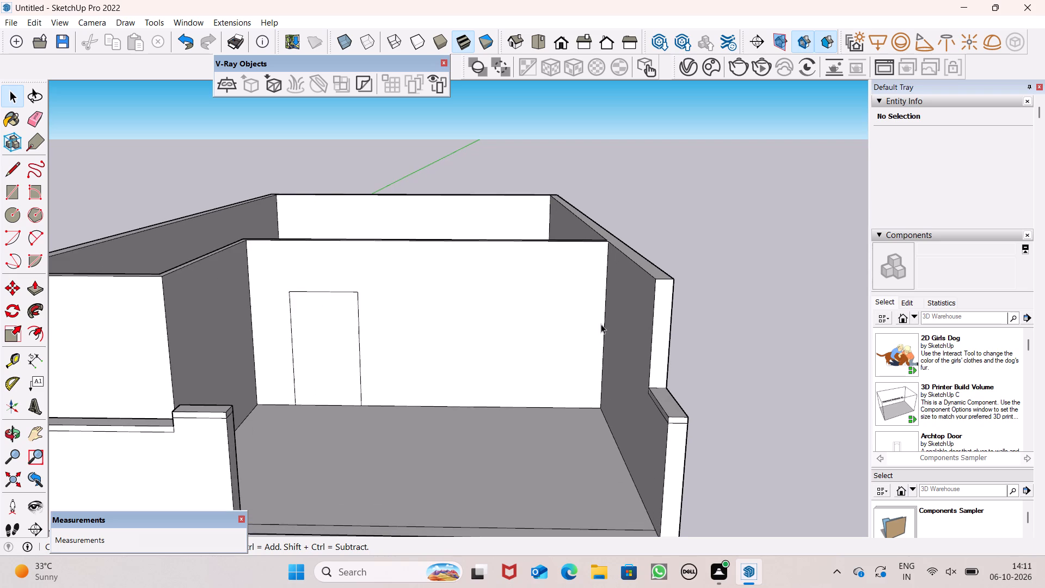
pyautogui.click(10, 191)
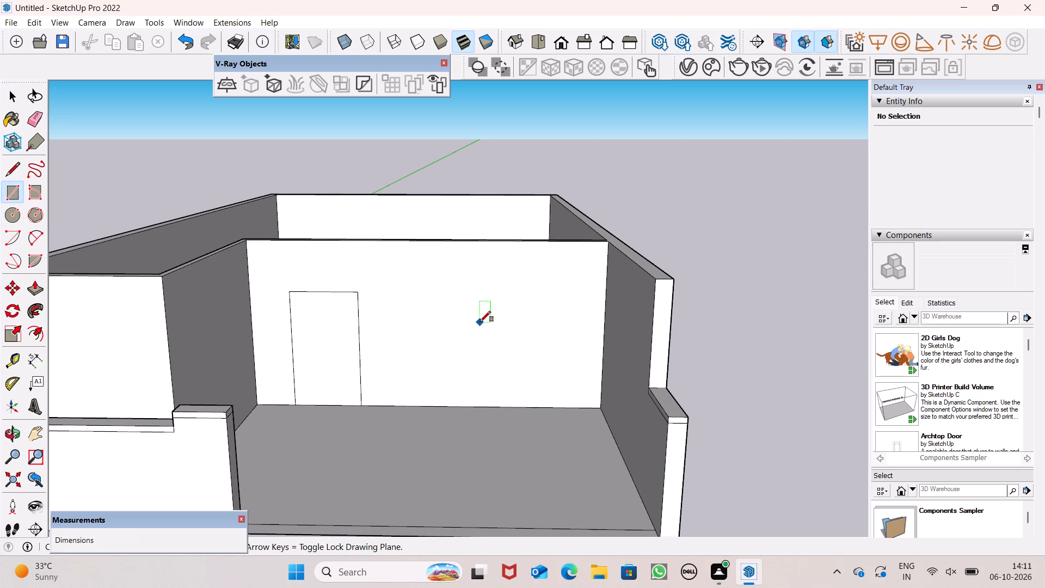
pyautogui.scroll(1, 471, 303)
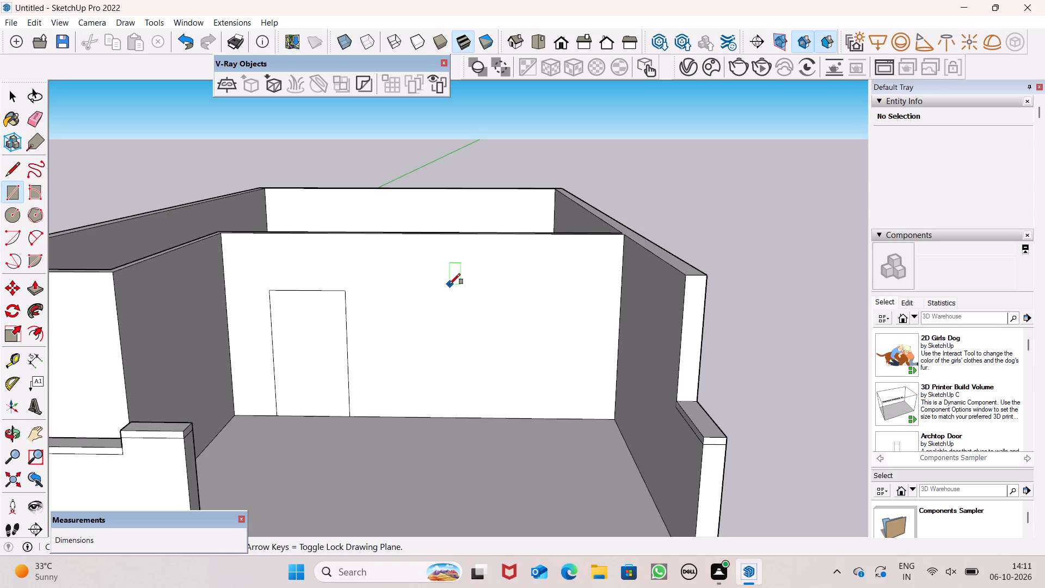
pyautogui.click(450, 280)
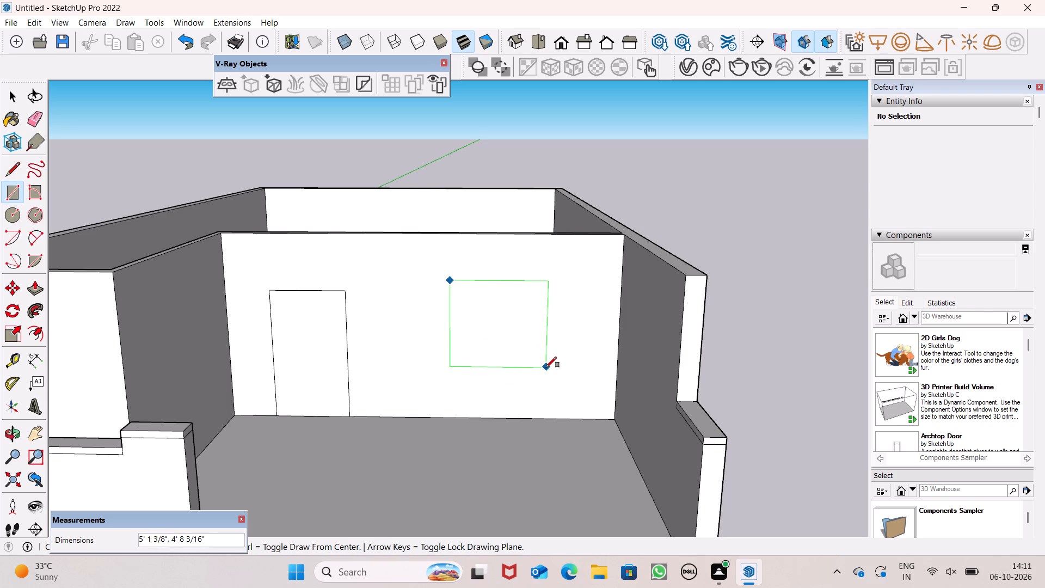
pyautogui.click(550, 370)
pyautogui.press('space')
pyautogui.scroll(-1, 488, 295)
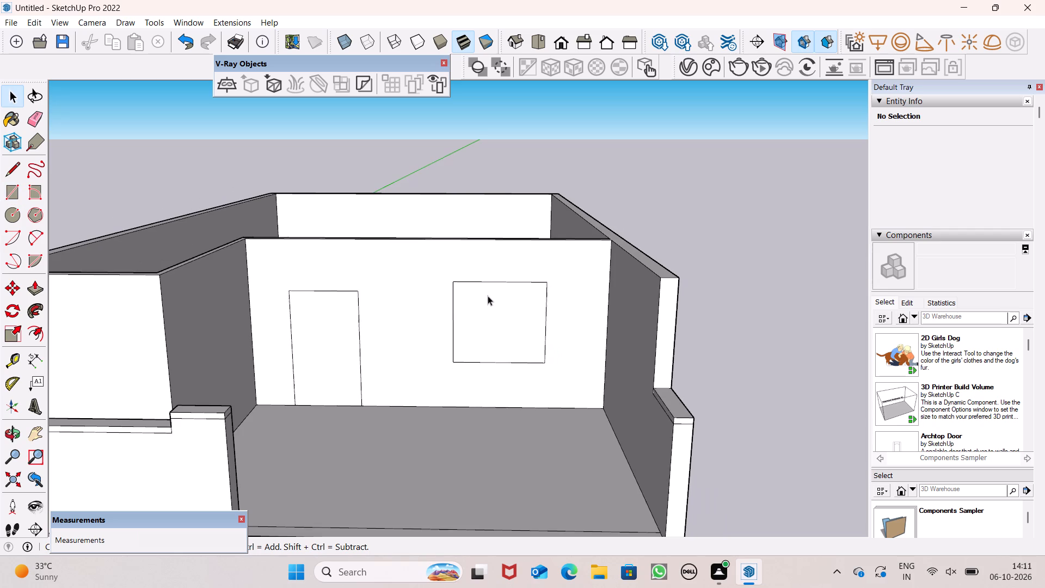
# Push the door rectangle back 6" through the partition wall to cut the doorway.
pyautogui.click(41, 286)
pyautogui.moveTo(308, 384); pyautogui.dragTo(307, 382)
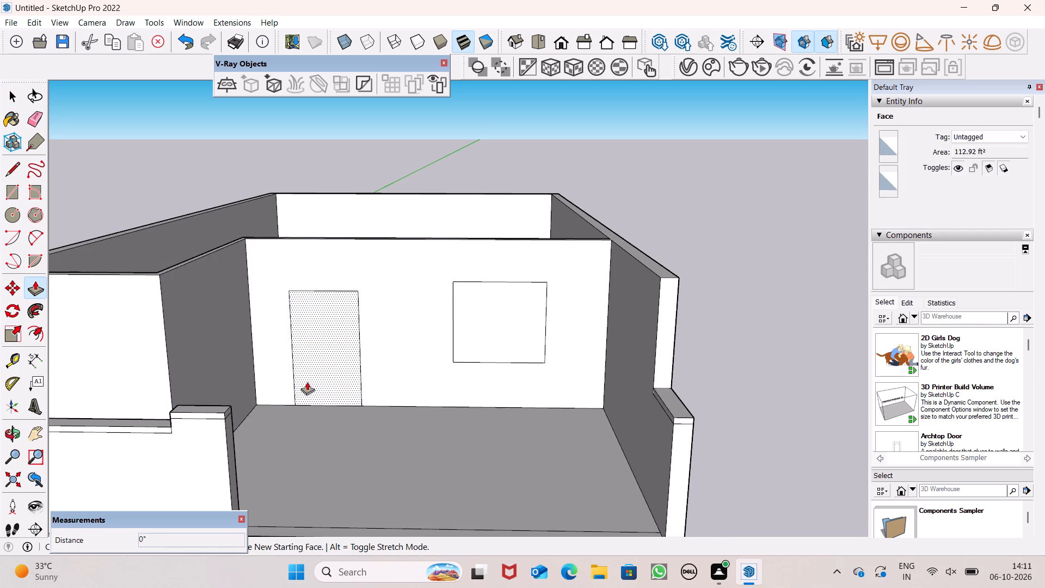
pyautogui.moveTo(307, 382); pyautogui.dragTo(310, 376)
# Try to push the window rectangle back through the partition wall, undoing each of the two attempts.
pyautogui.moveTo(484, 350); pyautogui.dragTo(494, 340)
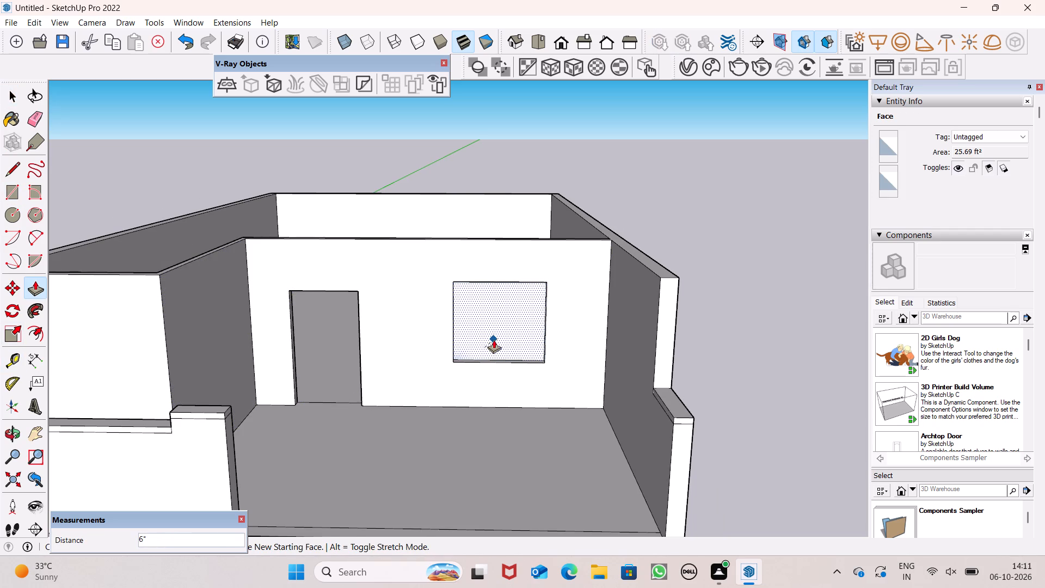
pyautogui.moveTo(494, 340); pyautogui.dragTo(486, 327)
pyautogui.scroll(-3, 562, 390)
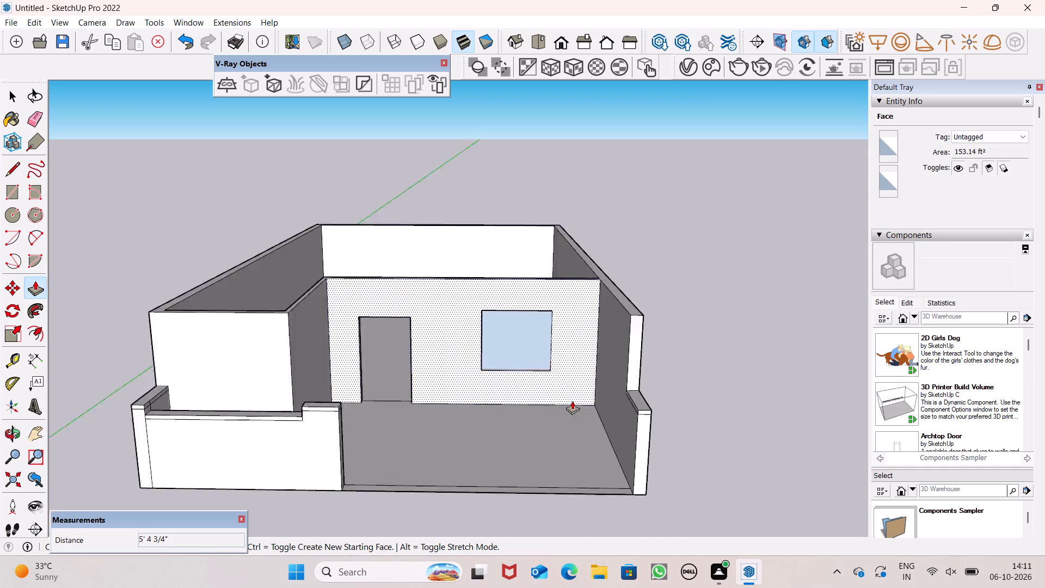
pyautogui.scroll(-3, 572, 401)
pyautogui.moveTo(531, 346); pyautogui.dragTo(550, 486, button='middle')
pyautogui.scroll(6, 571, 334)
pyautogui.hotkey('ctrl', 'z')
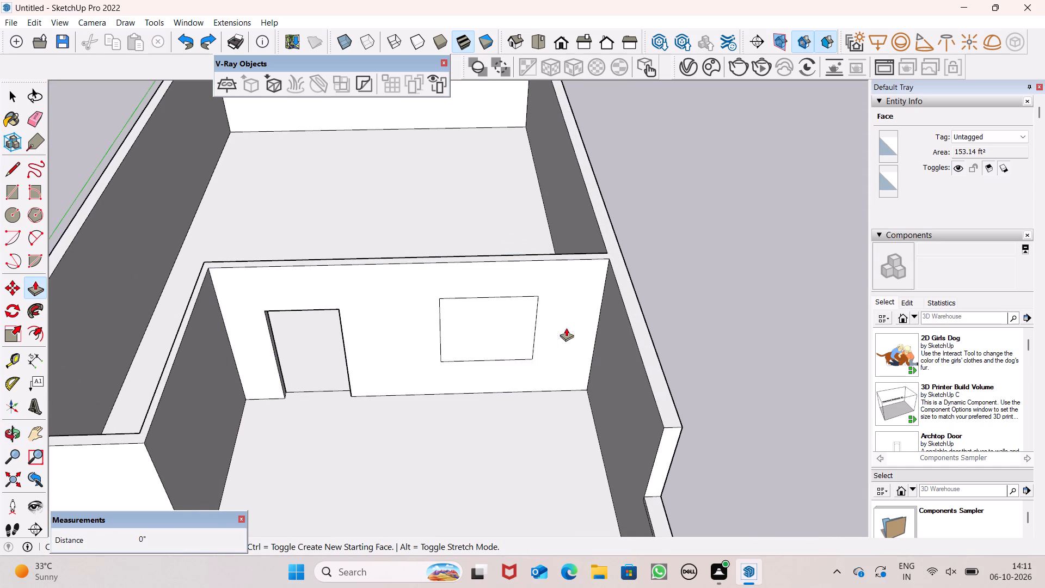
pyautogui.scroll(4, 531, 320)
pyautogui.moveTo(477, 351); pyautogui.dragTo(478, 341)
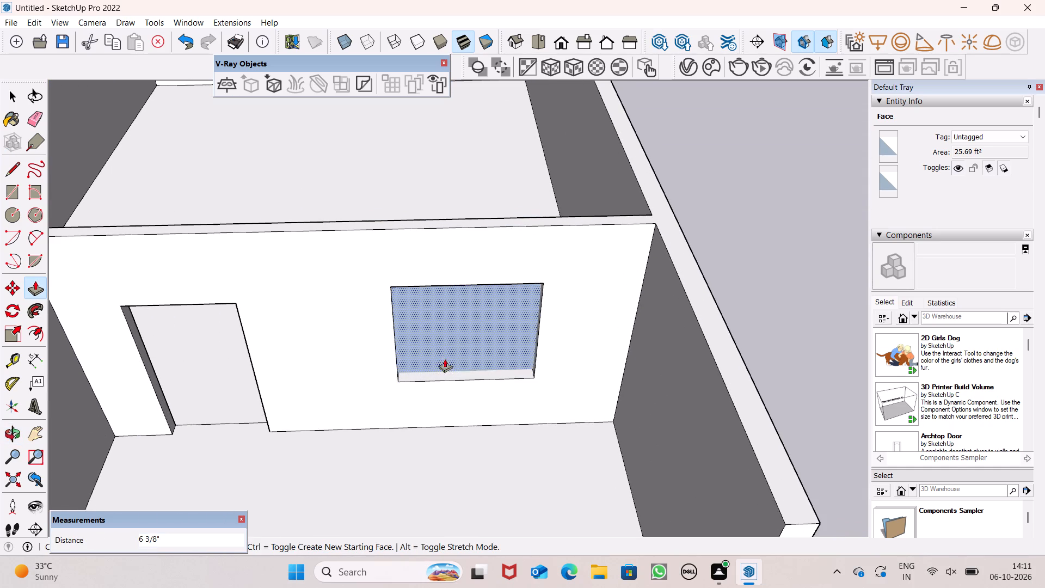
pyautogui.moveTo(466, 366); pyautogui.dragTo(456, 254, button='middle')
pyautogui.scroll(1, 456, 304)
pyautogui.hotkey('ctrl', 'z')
# Push the window rectangle back 6" through the partition wall to cut the window opening.
pyautogui.moveTo(499, 362); pyautogui.dragTo(497, 359)
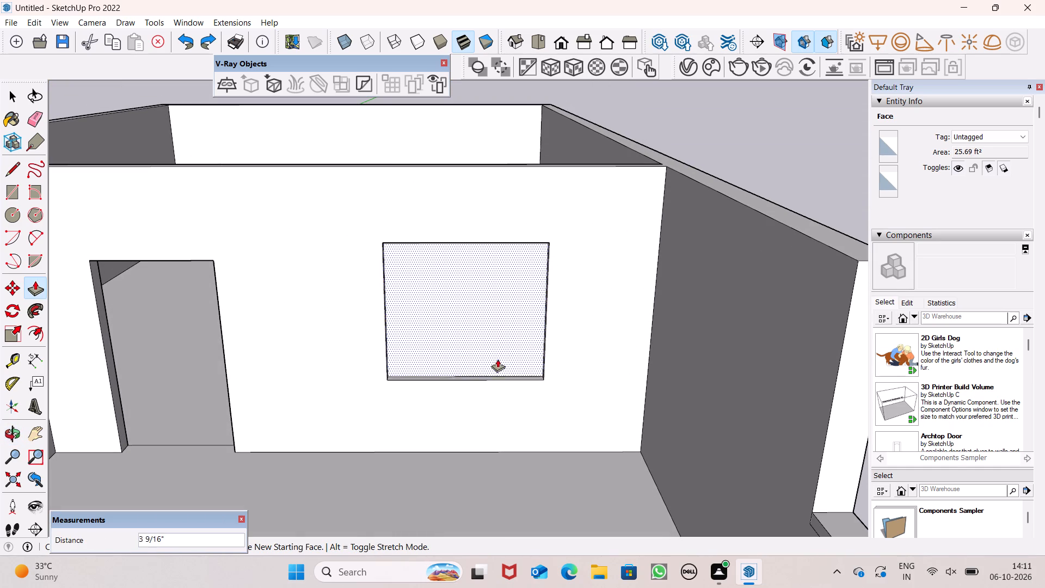
pyautogui.moveTo(497, 359); pyautogui.dragTo(491, 352)
# Inspect the door and window openings in the partition wall from above and from low angles.
pyautogui.scroll(-1, 509, 324)
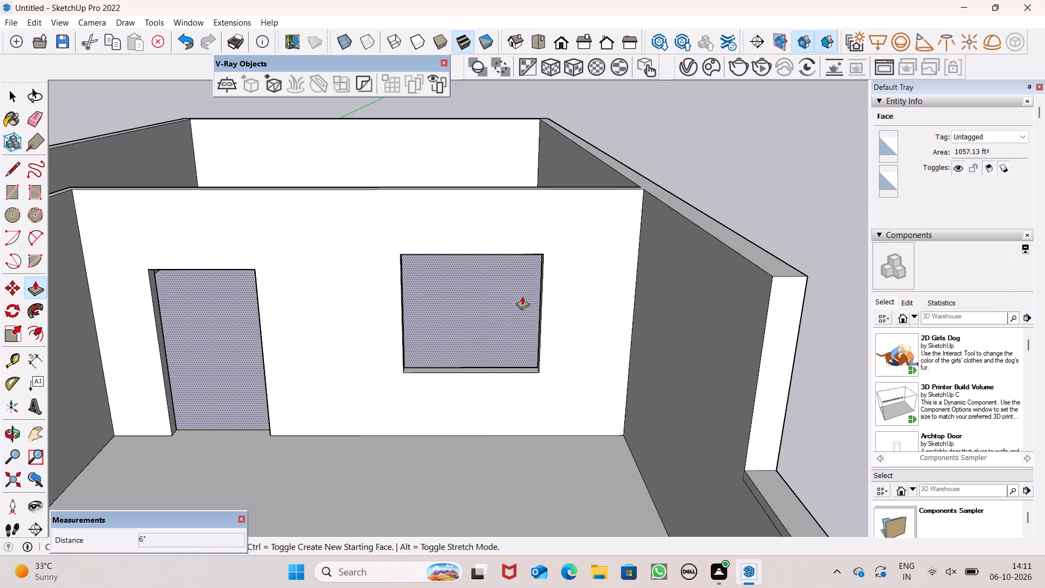
pyautogui.scroll(-3, 552, 293)
pyautogui.scroll(1, 542, 288)
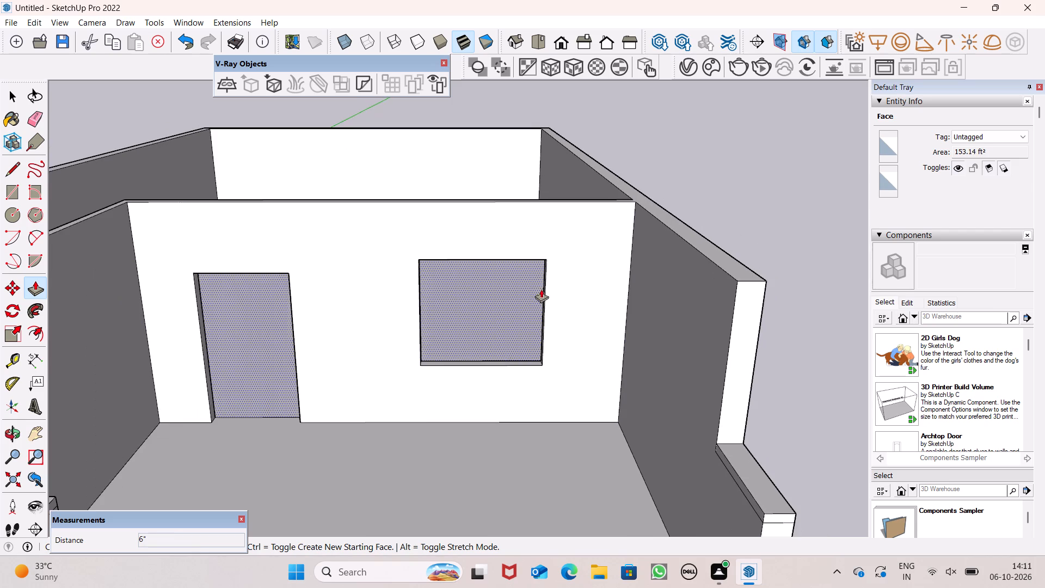
pyautogui.moveTo(592, 311); pyautogui.dragTo(615, 415, button='middle')
pyautogui.scroll(3, 429, 236)
pyautogui.moveTo(534, 308); pyautogui.dragTo(518, 227, button='middle')
pyautogui.scroll(1, 526, 246)
pyautogui.moveTo(559, 247); pyautogui.dragTo(508, 156, button='middle')
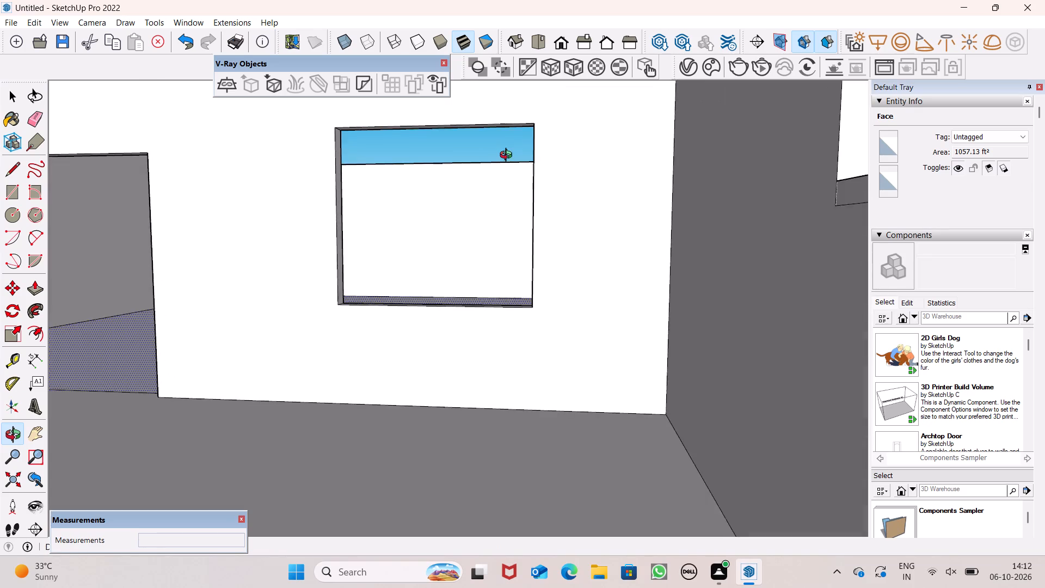
pyautogui.moveTo(508, 156); pyautogui.dragTo(545, 220, button='middle')
pyautogui.scroll(-2, 544, 216)
pyautogui.scroll(1, 259, 204)
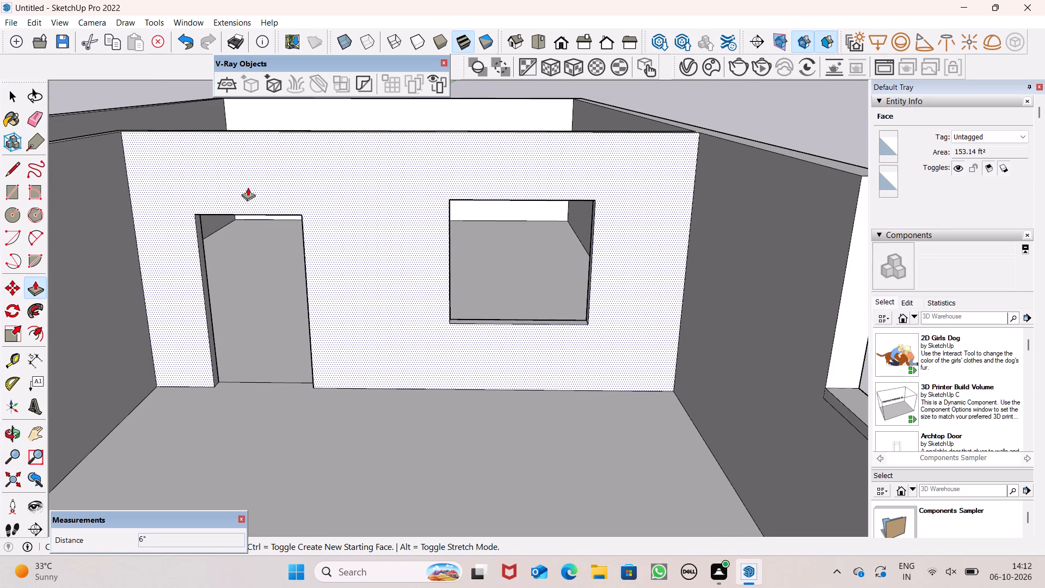
# Raise the head of the door opening about 1 13/16" by pushing its underside face upward.
pyautogui.scroll(1, 247, 186)
pyautogui.moveTo(220, 178); pyautogui.dragTo(211, 24, button='middle')
pyautogui.scroll(1, 209, 29)
pyautogui.scroll(6, 286, 228)
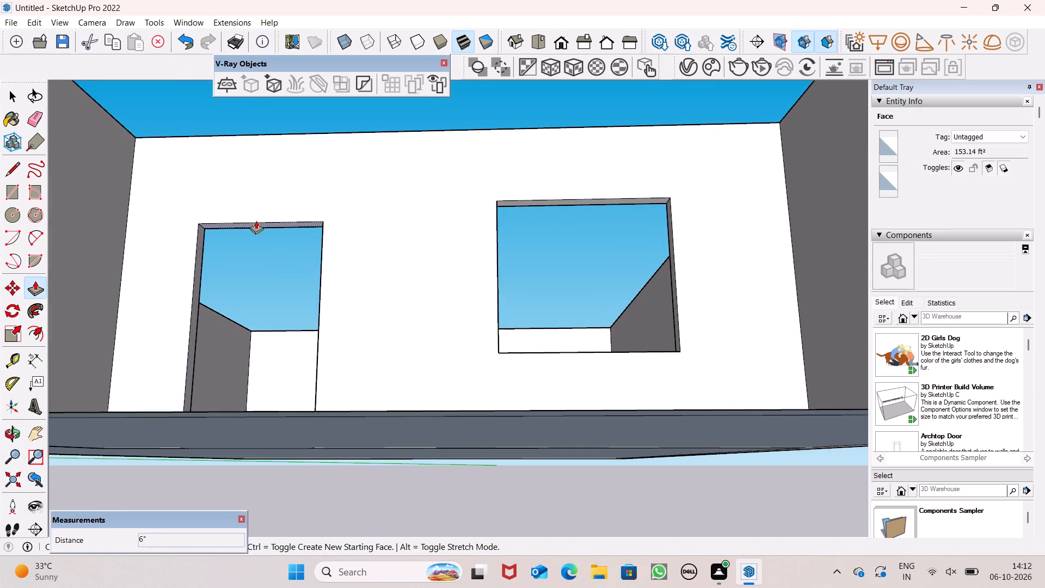
pyautogui.scroll(7, 279, 230)
pyautogui.moveTo(279, 230); pyautogui.dragTo(276, 219)
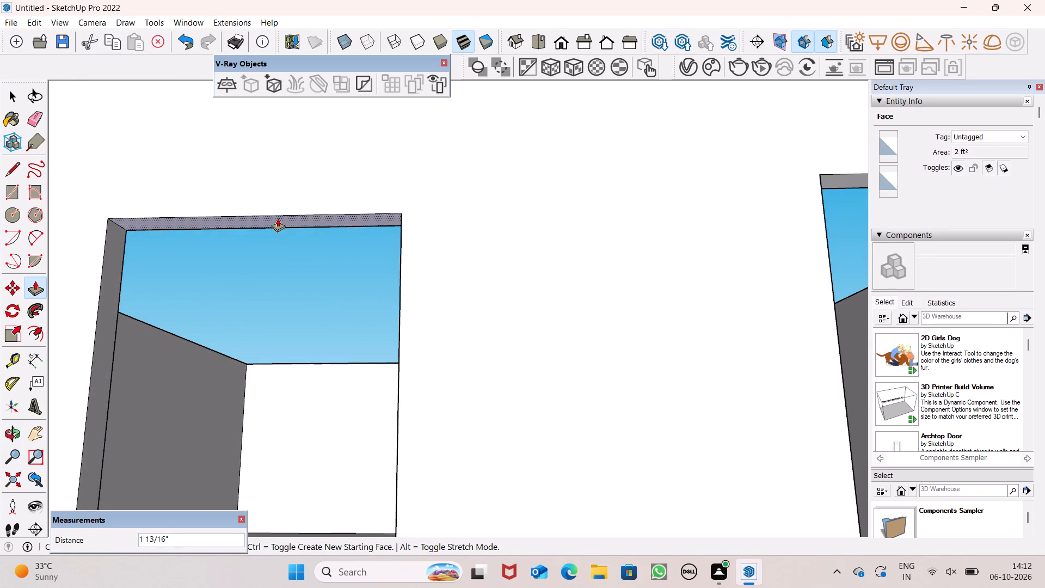
# Lower the head of the window opening by pulling its underside face down about 4 15/16".
pyautogui.scroll(-1, 412, 229)
pyautogui.scroll(1, 412, 229)
pyautogui.scroll(-1, 412, 229)
pyautogui.scroll(1, 412, 229)
pyautogui.scroll(-6, 412, 230)
pyautogui.scroll(-5, 545, 255)
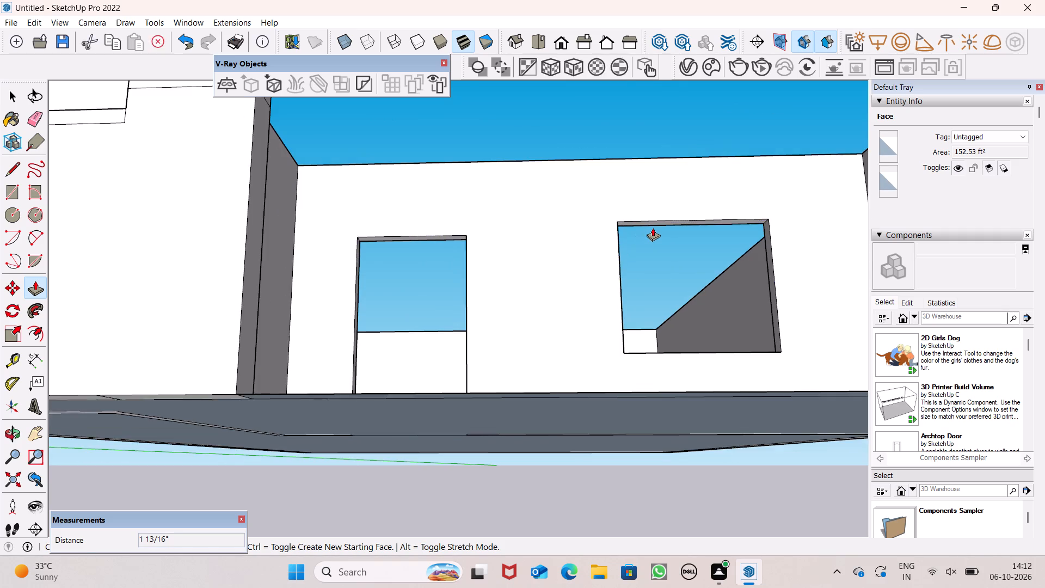
pyautogui.scroll(8, 658, 232)
pyautogui.moveTo(681, 223); pyautogui.dragTo(682, 227)
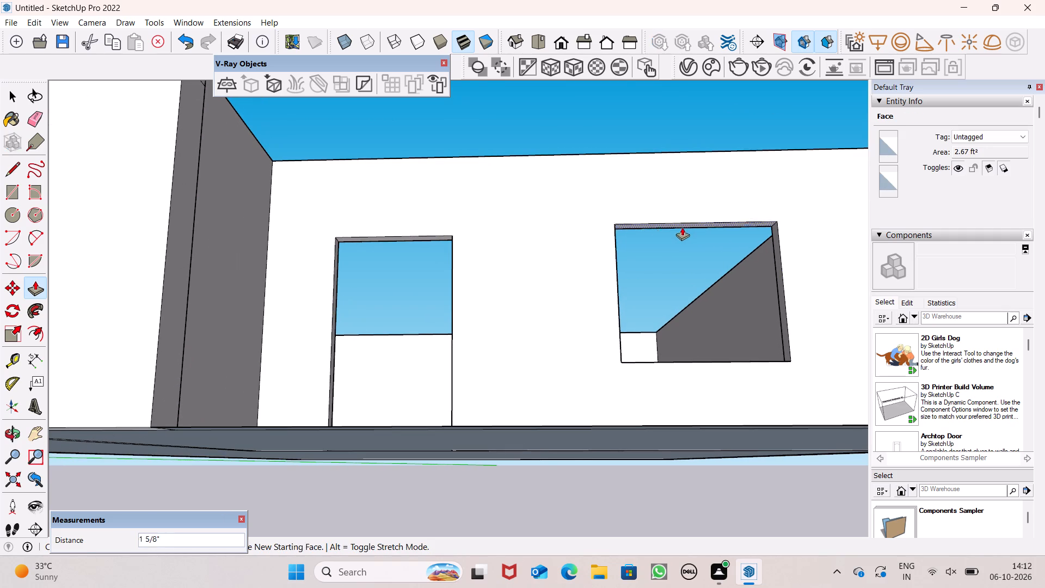
pyautogui.moveTo(682, 227); pyautogui.dragTo(683, 235)
# Compare the door and window openings in the partition wall from the front, from above and up close.
pyautogui.scroll(-9, 655, 207)
pyautogui.moveTo(656, 241); pyautogui.dragTo(647, 366, button='middle')
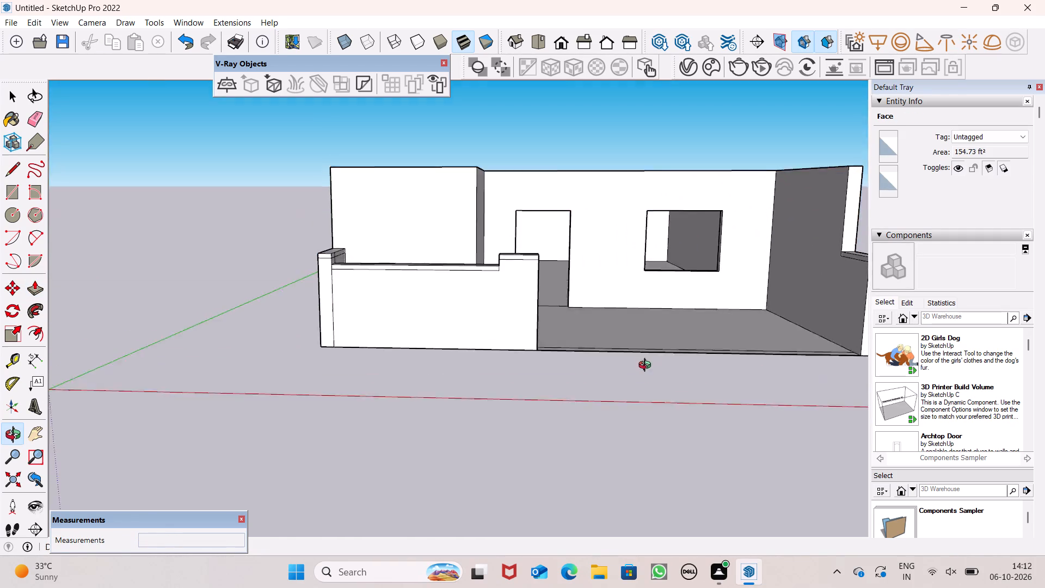
pyautogui.moveTo(647, 366); pyautogui.dragTo(617, 383, button='middle')
pyautogui.scroll(4, 693, 228)
pyautogui.moveTo(740, 280); pyautogui.dragTo(784, 349, button='middle')
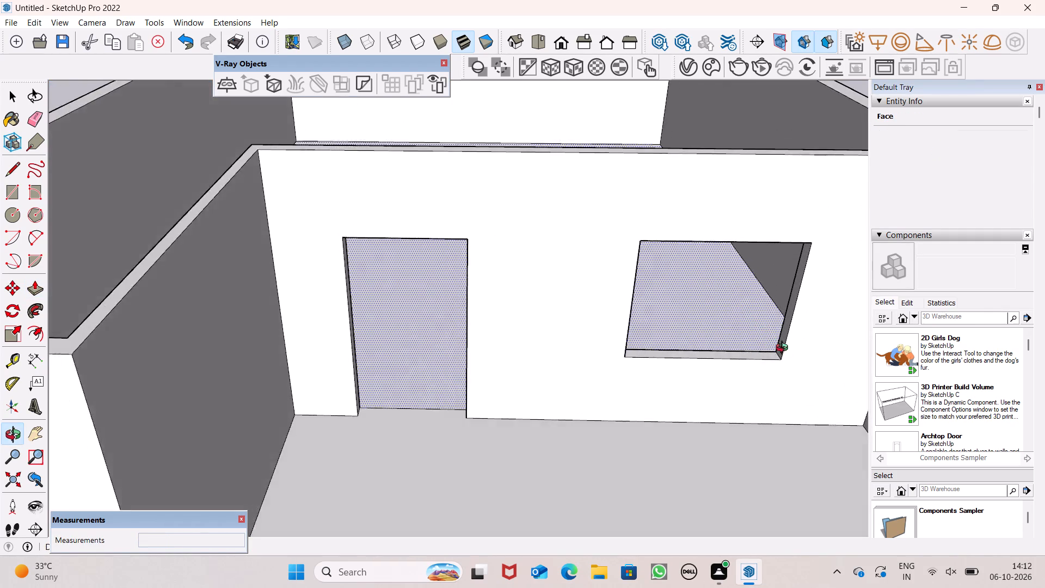
pyautogui.moveTo(784, 349); pyautogui.dragTo(745, 328, button='middle')
pyautogui.scroll(1, 661, 319)
pyautogui.scroll(-2, 392, 171)
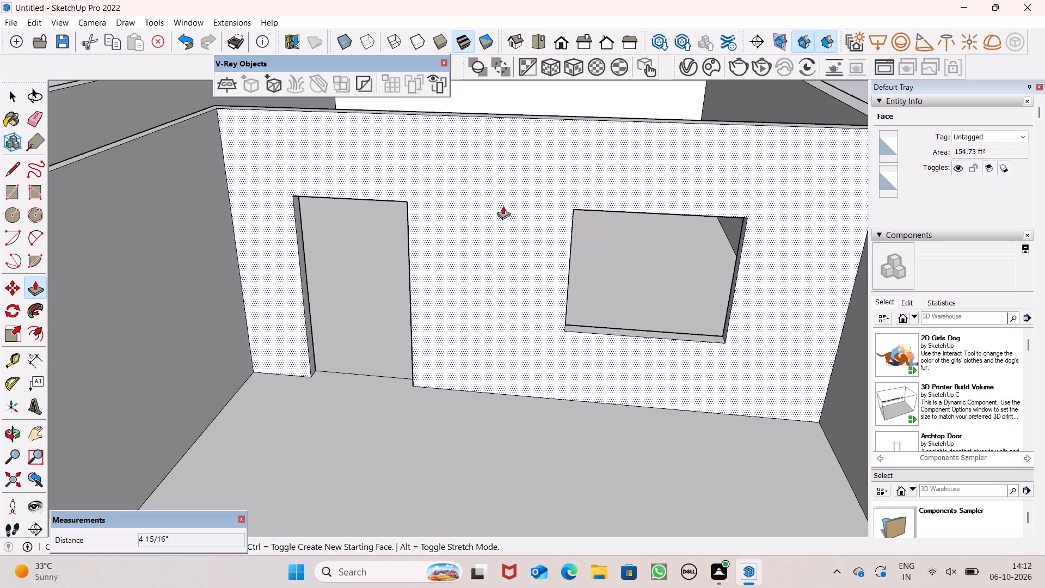
pyautogui.scroll(2, 705, 272)
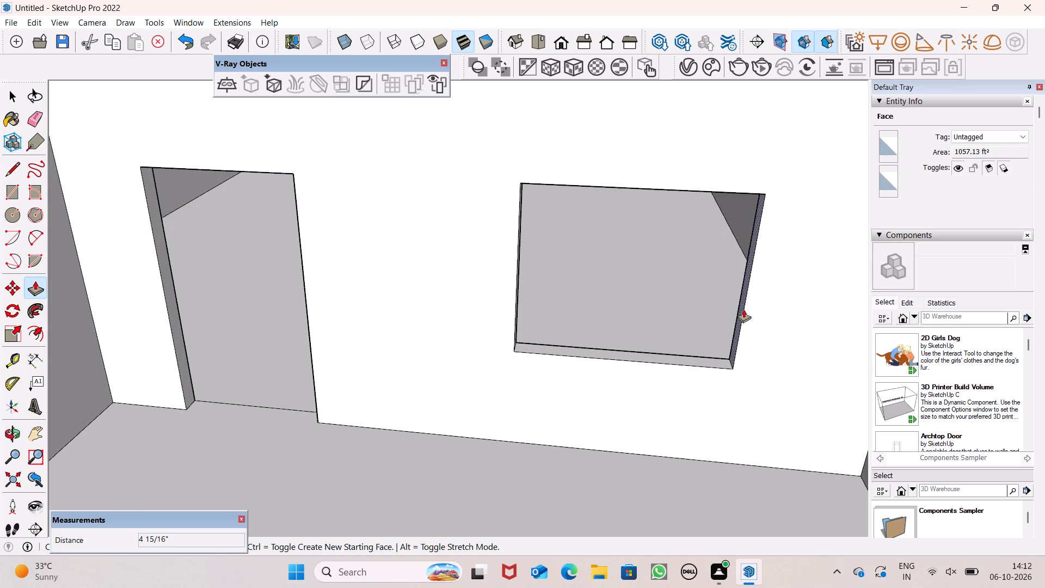
pyautogui.scroll(-8, 628, 278)
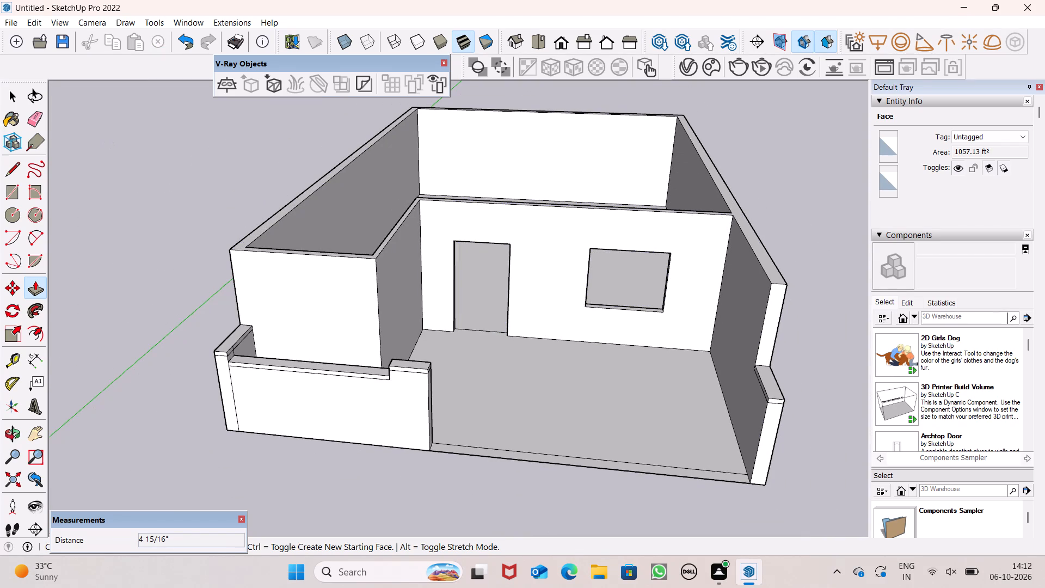
# Draw a window rectangle about 3' 2" by 2' 9 1/2" on the inner face of the open front area's outer side wall.
pyautogui.moveTo(648, 290); pyautogui.dragTo(916, 269, button='middle')
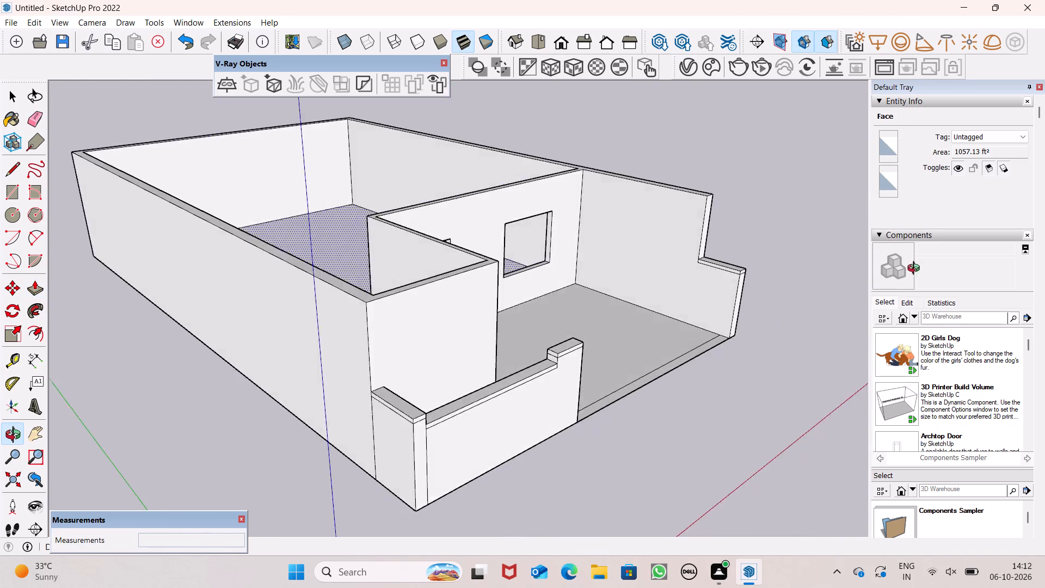
pyautogui.moveTo(916, 269); pyautogui.dragTo(945, 239, button='middle')
pyautogui.scroll(3, 711, 171)
pyautogui.press('space')
pyautogui.moveTo(668, 219); pyautogui.dragTo(759, 254, button='middle')
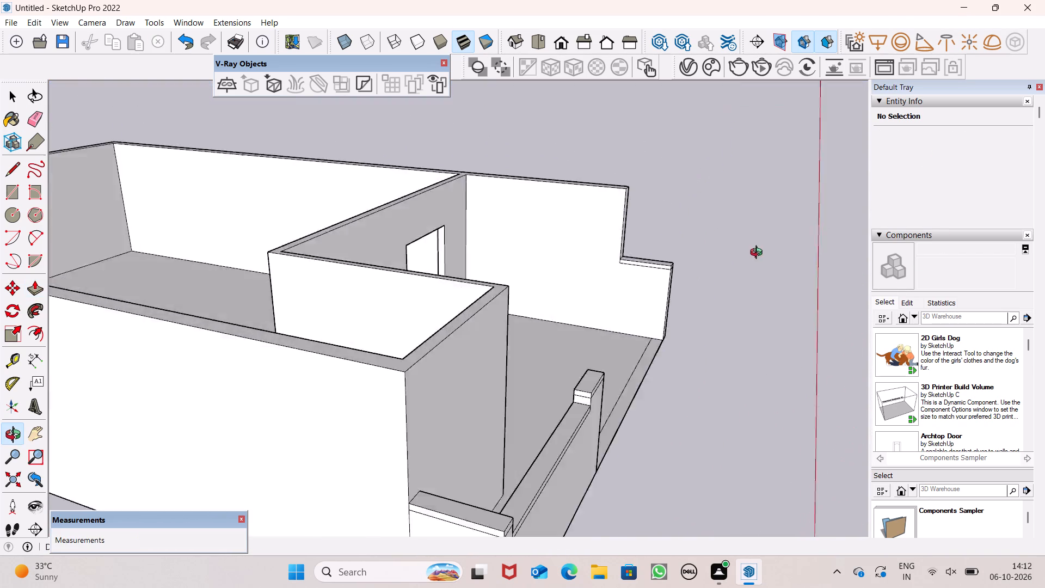
pyautogui.moveTo(759, 254); pyautogui.dragTo(740, 224, button='middle')
pyautogui.scroll(7, 659, 187)
pyautogui.moveTo(11, 200); pyautogui.dragTo(11, 195)
pyautogui.moveTo(437, 322); pyautogui.dragTo(548, 338, button='middle')
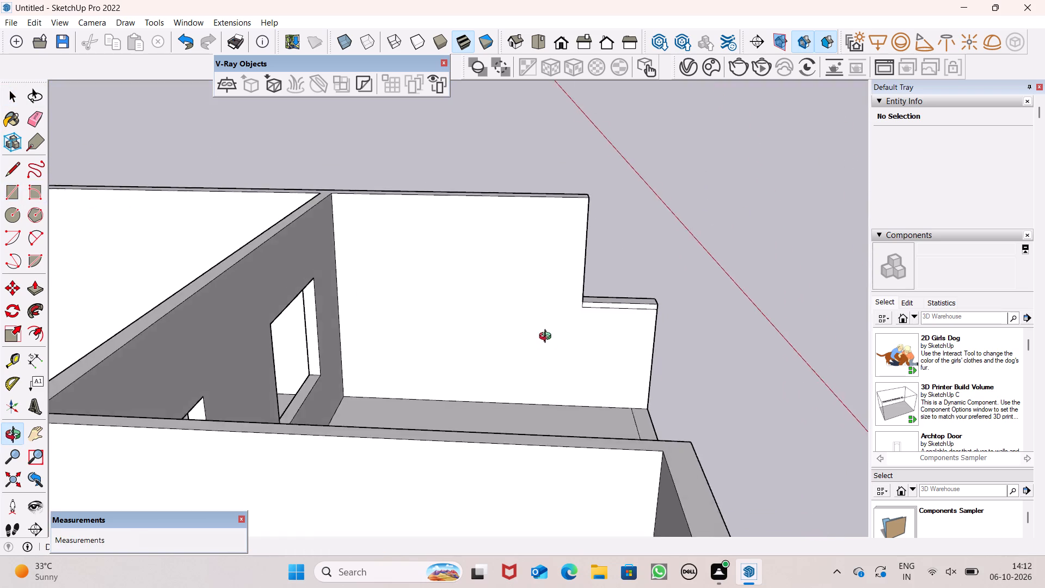
pyautogui.moveTo(548, 338); pyautogui.dragTo(548, 327, button='middle')
pyautogui.scroll(3, 522, 287)
pyautogui.click(364, 224)
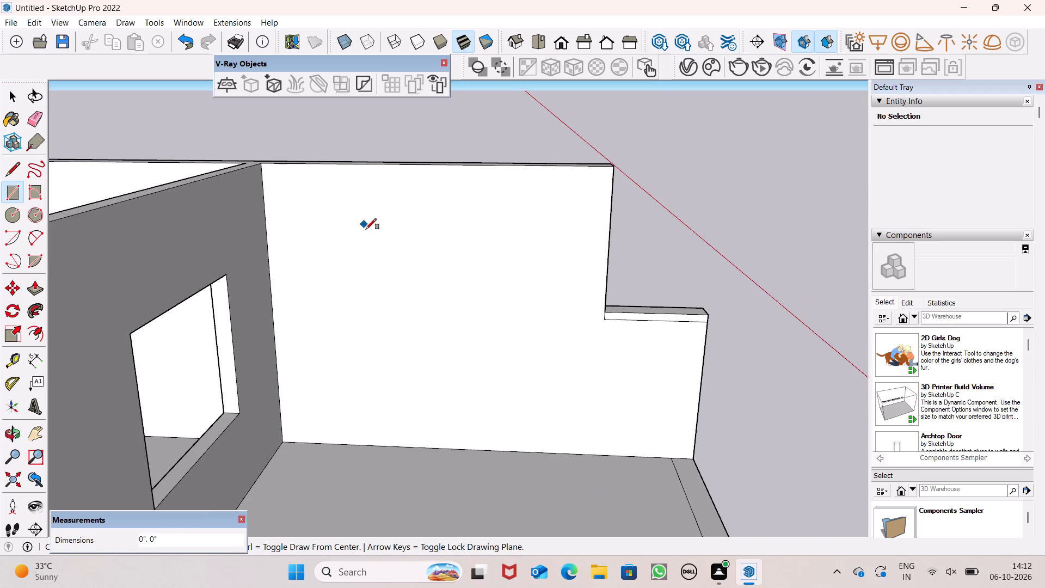
pyautogui.click(460, 308)
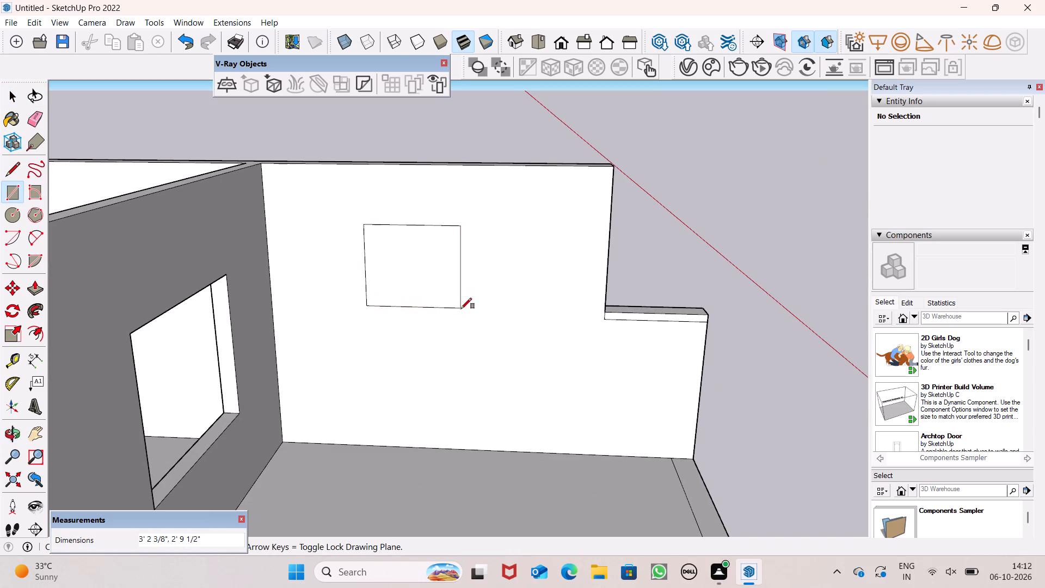
# Push the window rectangle 9" through the side wall to cut the opening.
pyautogui.click(34, 293)
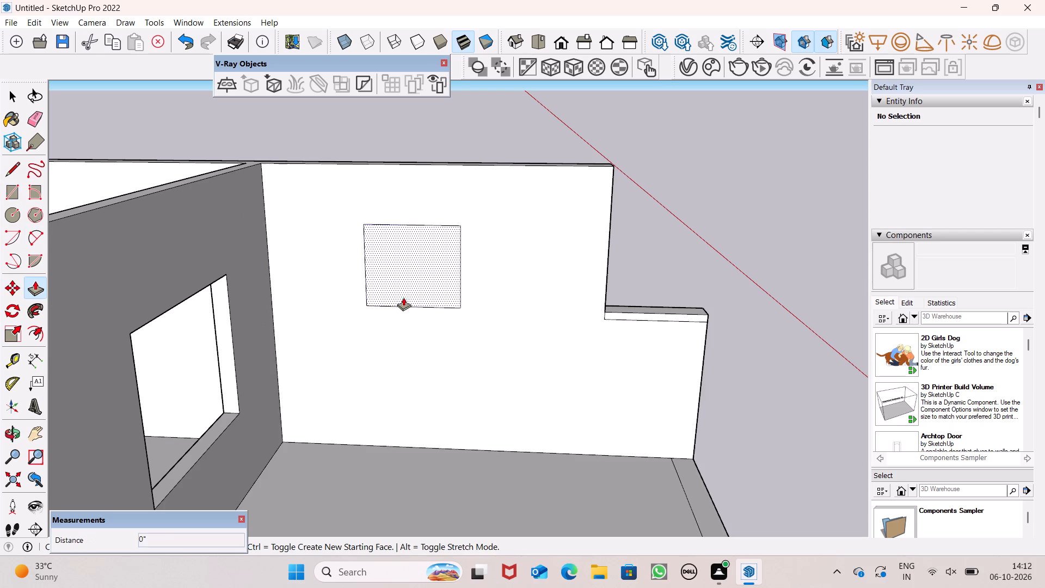
pyautogui.moveTo(403, 296); pyautogui.dragTo(410, 290)
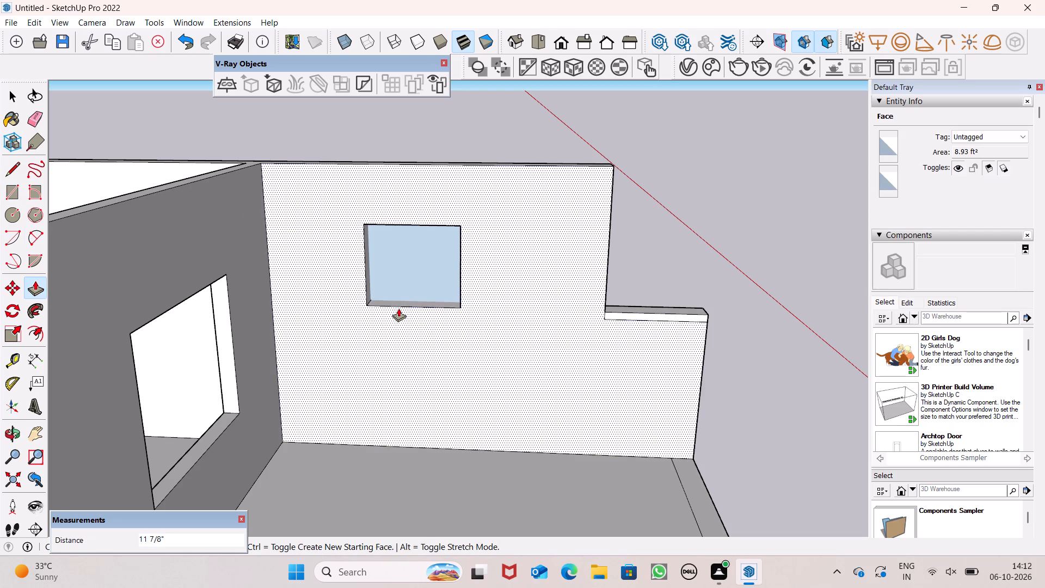
pyautogui.hotkey('ctrl', 'z')
pyautogui.moveTo(428, 295); pyautogui.dragTo(431, 285)
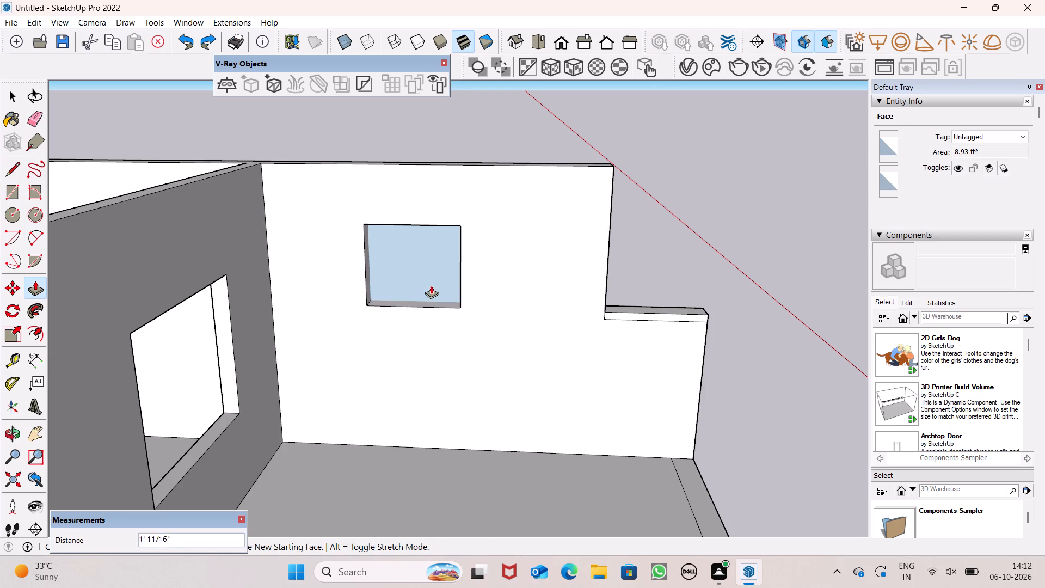
pyautogui.moveTo(431, 285); pyautogui.dragTo(428, 263)
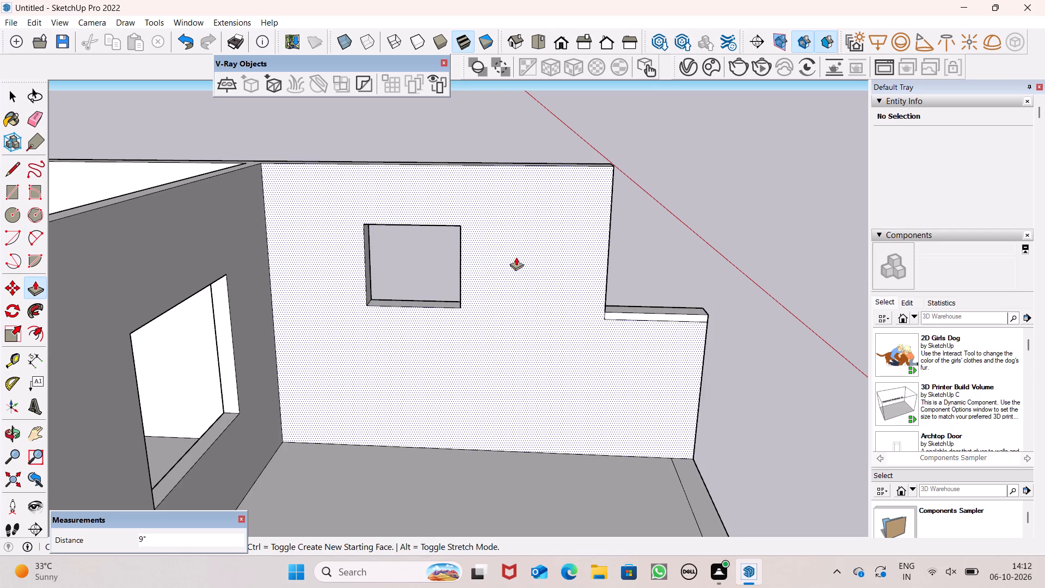
pyautogui.press('space')
# Examine the side-wall window opening, the partition openings and the front compound wall from several angles.
pyautogui.scroll(-5, 502, 247)
pyautogui.moveTo(485, 259); pyautogui.dragTo(388, 366, button='middle')
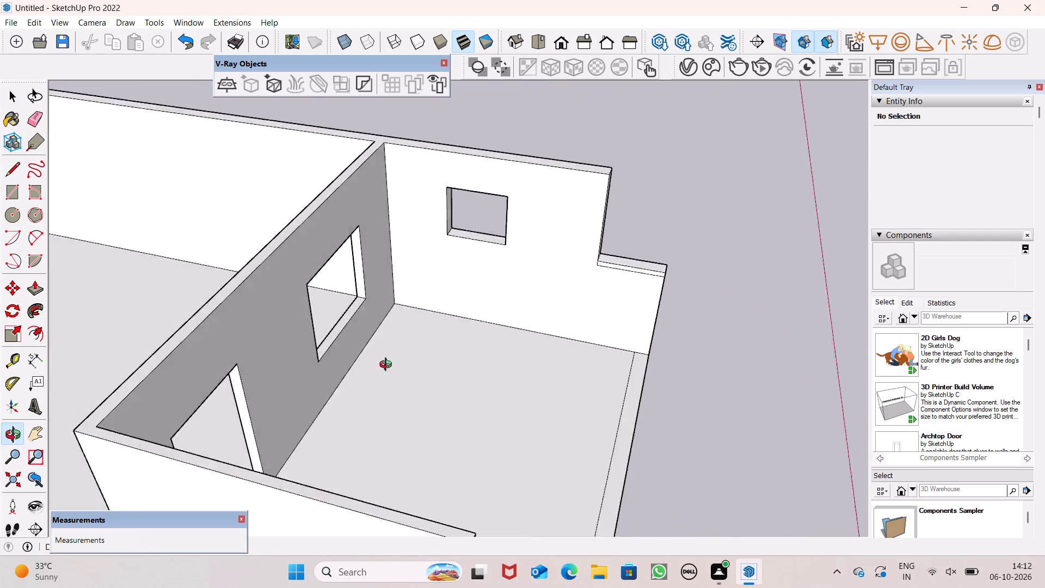
pyautogui.moveTo(388, 366); pyautogui.dragTo(101, 301, button='middle')
pyautogui.scroll(-3, 435, 287)
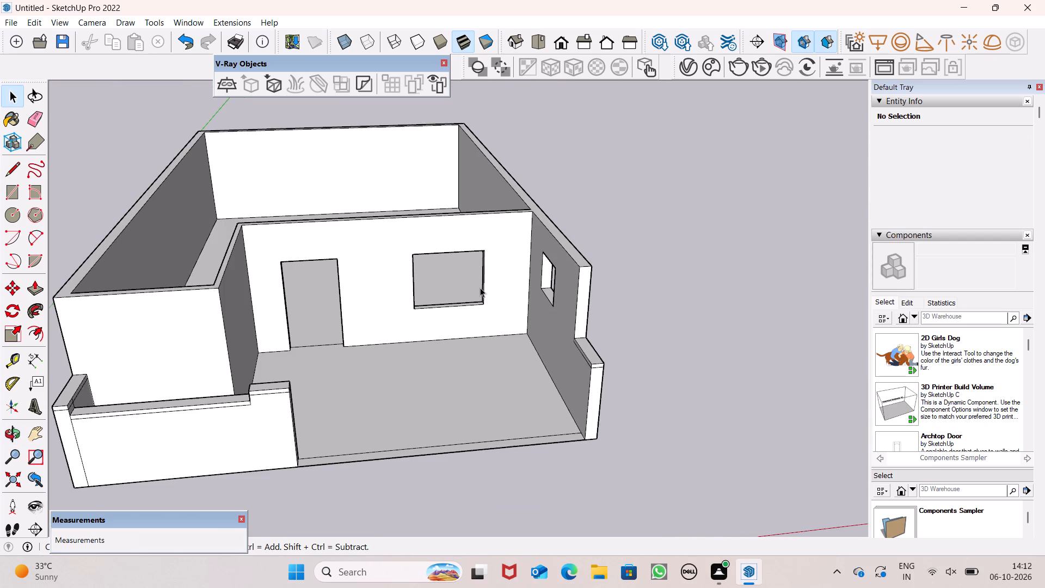
pyautogui.scroll(-1, 480, 287)
pyautogui.scroll(1, 491, 302)
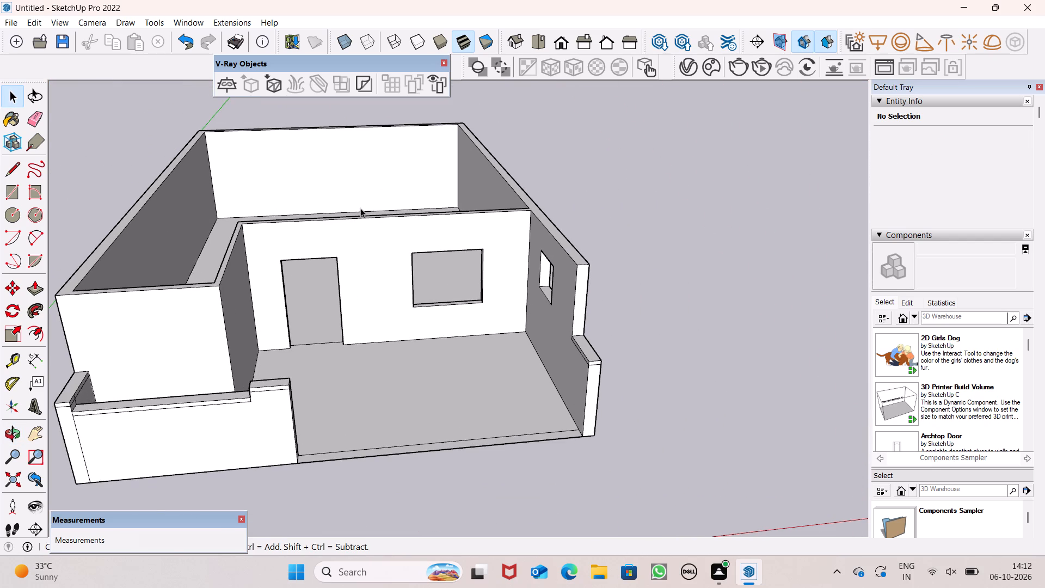
pyautogui.scroll(-5, 358, 205)
pyautogui.moveTo(451, 268); pyautogui.dragTo(323, 281, button='middle')
pyautogui.scroll(1, 329, 288)
pyautogui.scroll(9, 252, 225)
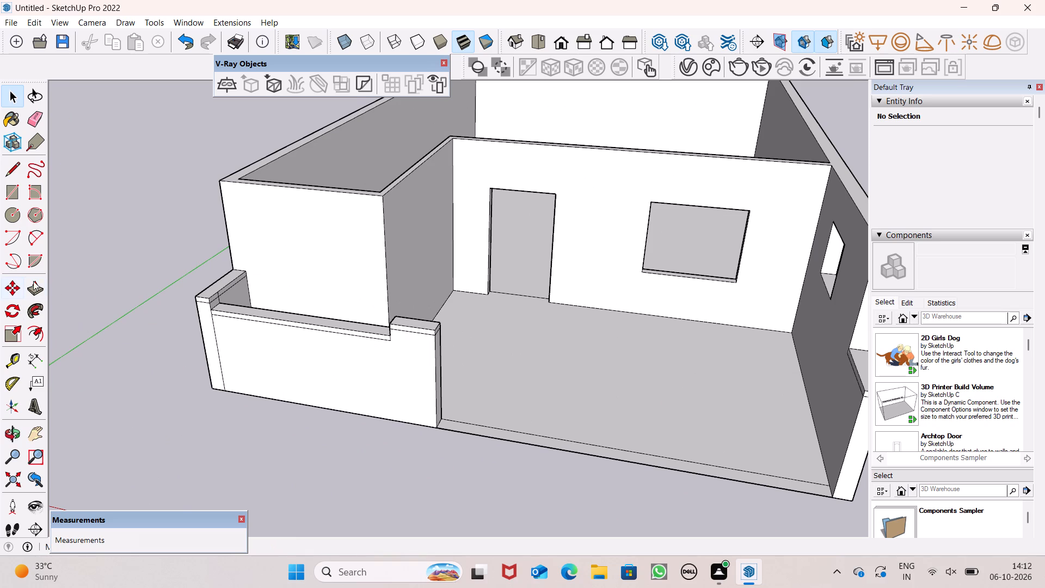
pyautogui.scroll(1, 164, 295)
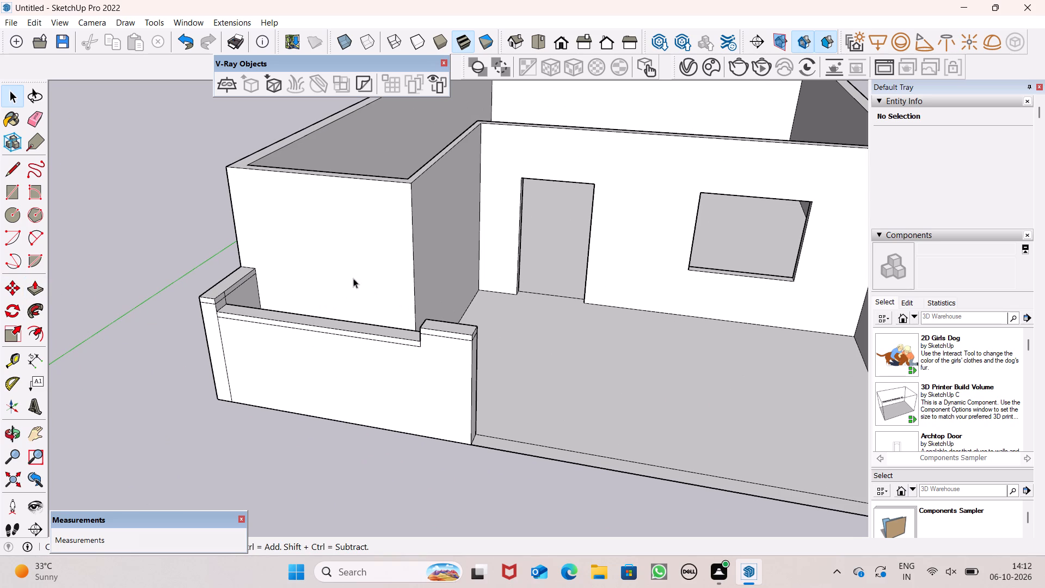
# Draw a vertical line about 4' 4 11/16" on the compound wall's front face, from the raised end's step down to the base edge.
pyautogui.scroll(-1, 407, 290)
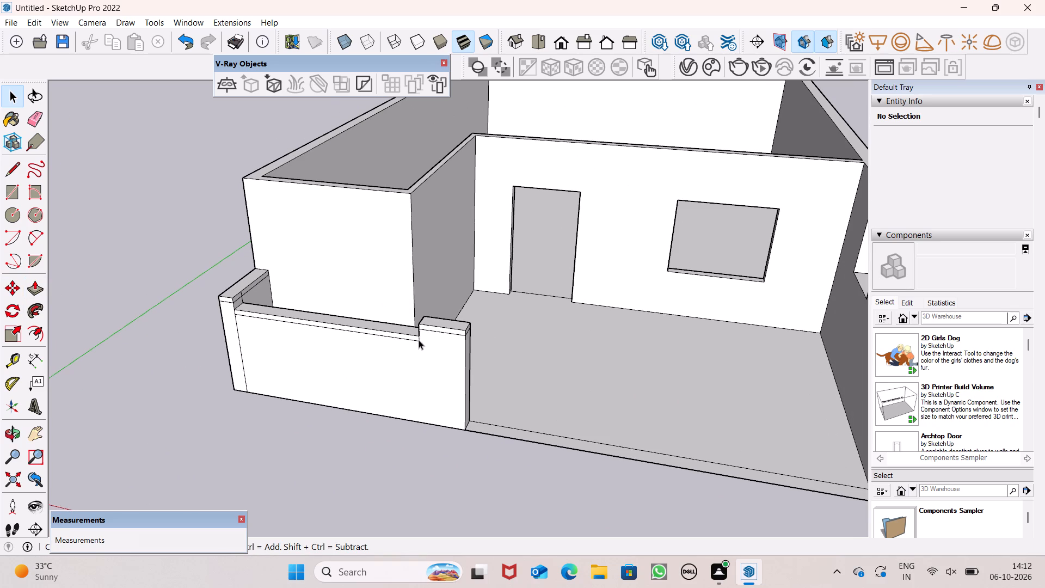
pyautogui.moveTo(426, 387); pyautogui.dragTo(468, 354, button='middle')
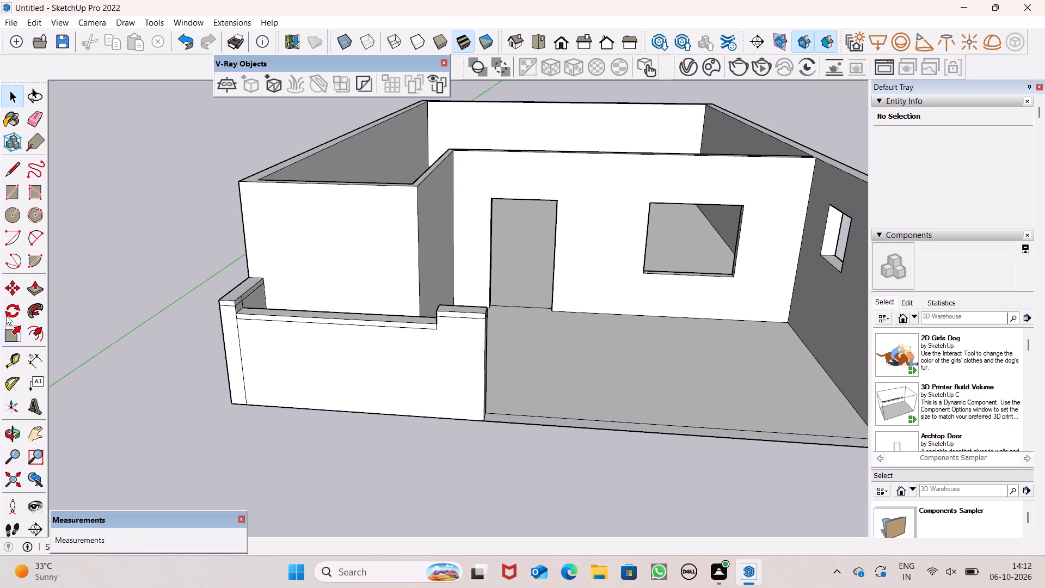
pyautogui.click(10, 179)
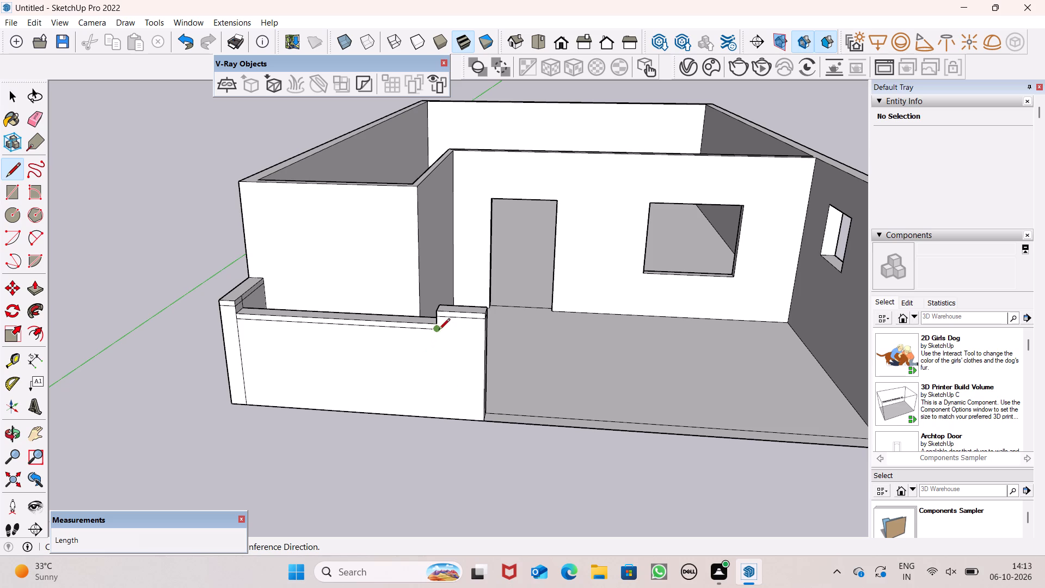
pyautogui.click(438, 329)
pyautogui.click(437, 418)
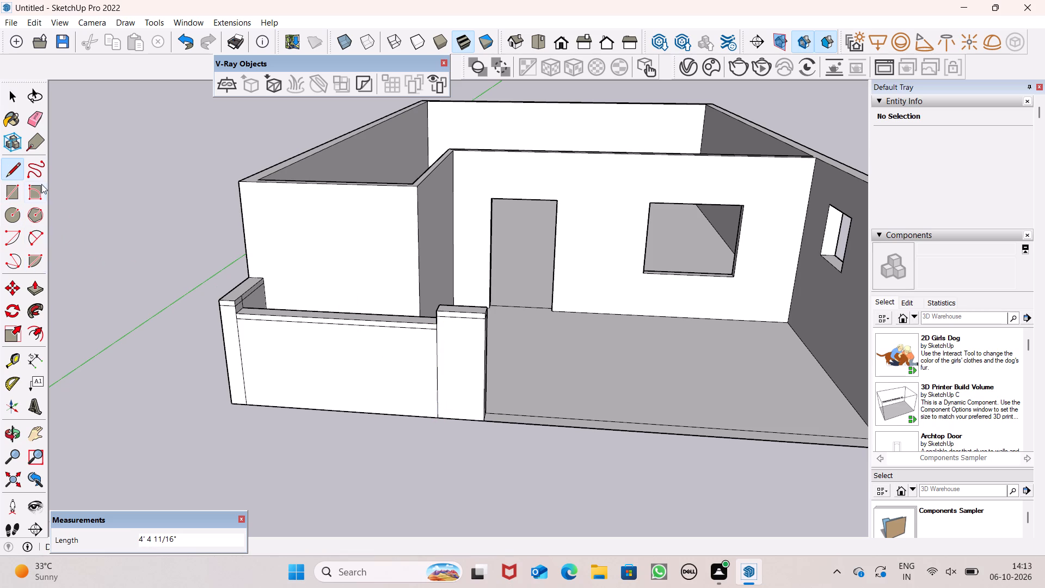
# Examine the open-topped building from above, including the wall tops, rear room and front area.
pyautogui.click(36, 289)
pyautogui.scroll(-3, 42, 304)
pyautogui.scroll(-4, 279, 329)
pyautogui.moveTo(384, 320); pyautogui.dragTo(414, 425, button='middle')
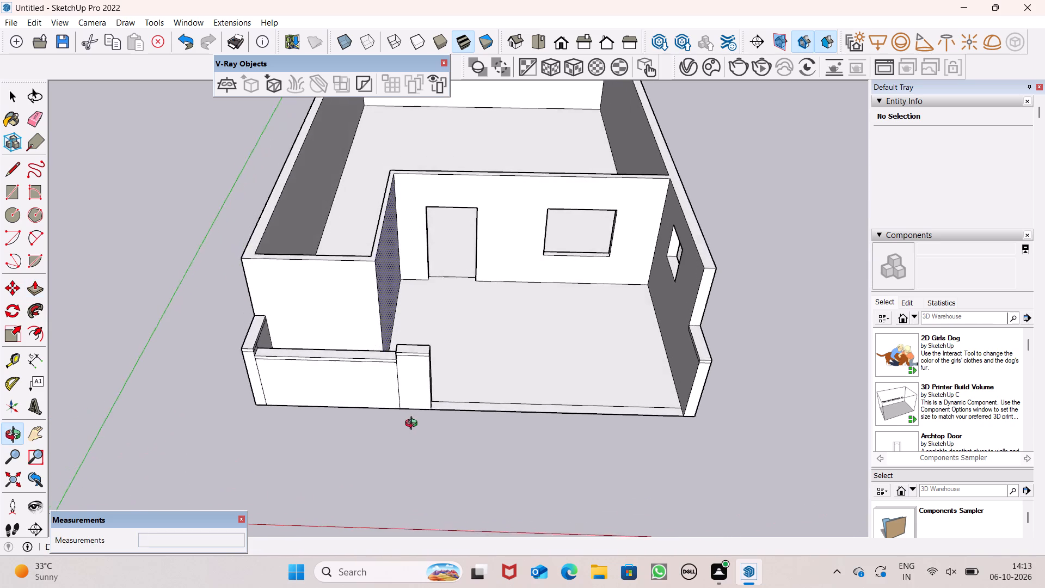
pyautogui.moveTo(414, 425); pyautogui.dragTo(406, 426, button='middle')
pyautogui.scroll(1, 407, 324)
pyautogui.scroll(-7, 407, 336)
pyautogui.scroll(3, 336, 198)
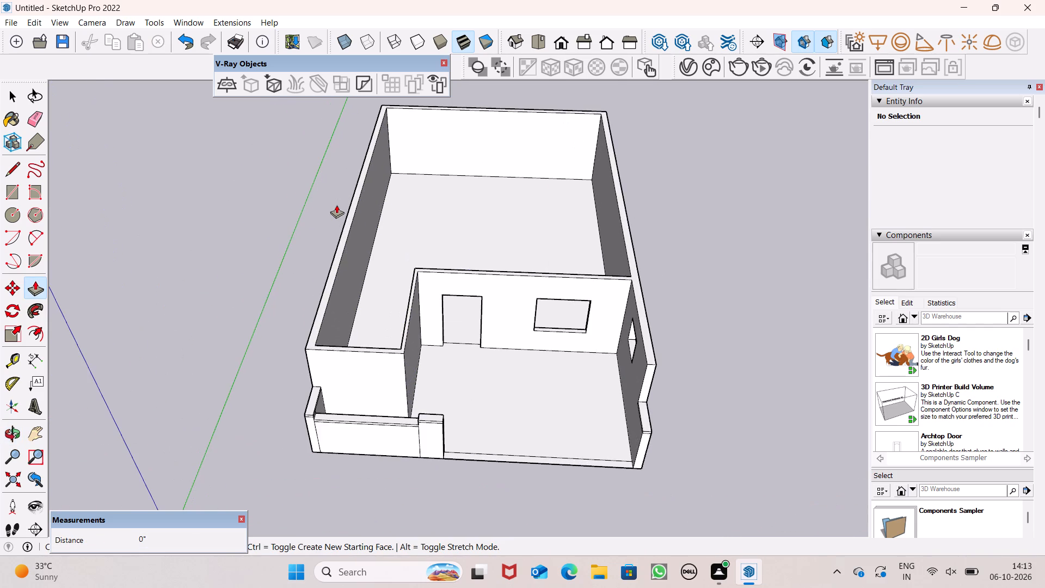
pyautogui.scroll(3, 327, 254)
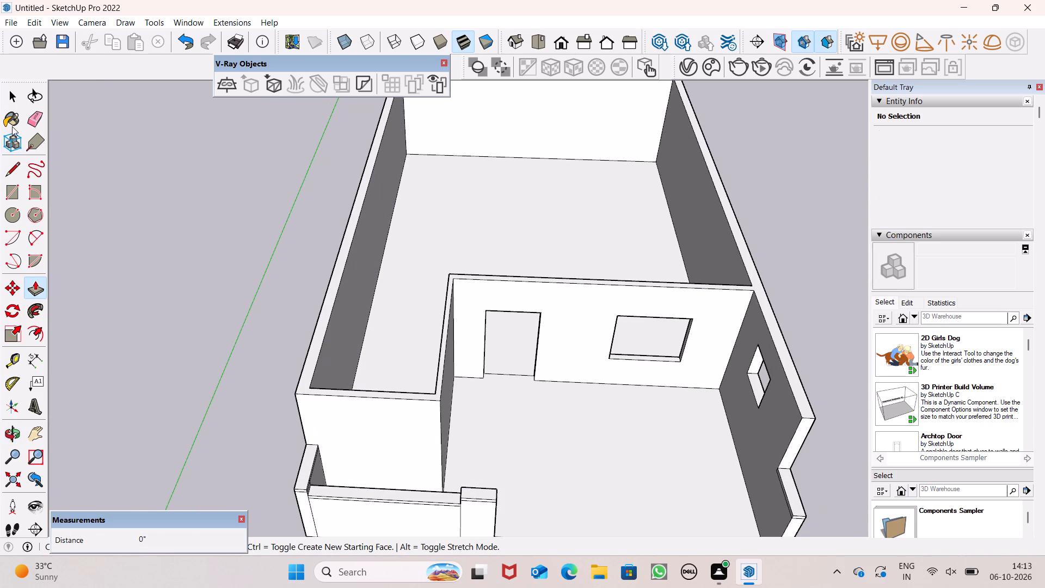
pyautogui.moveTo(17, 165); pyautogui.dragTo(26, 160)
pyautogui.scroll(-6, 272, 337)
pyautogui.scroll(4, 403, 144)
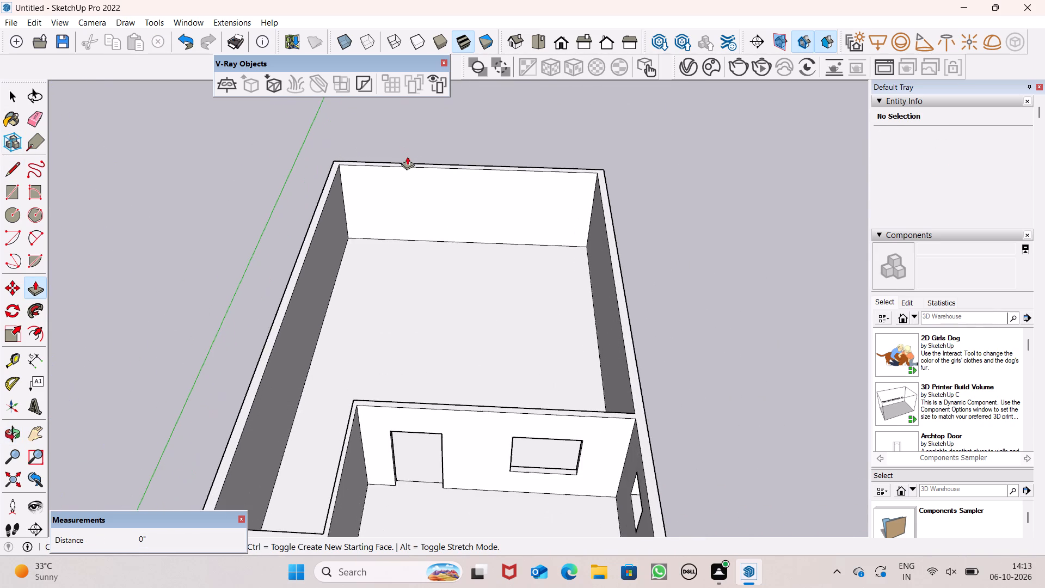
pyautogui.scroll(1, 407, 156)
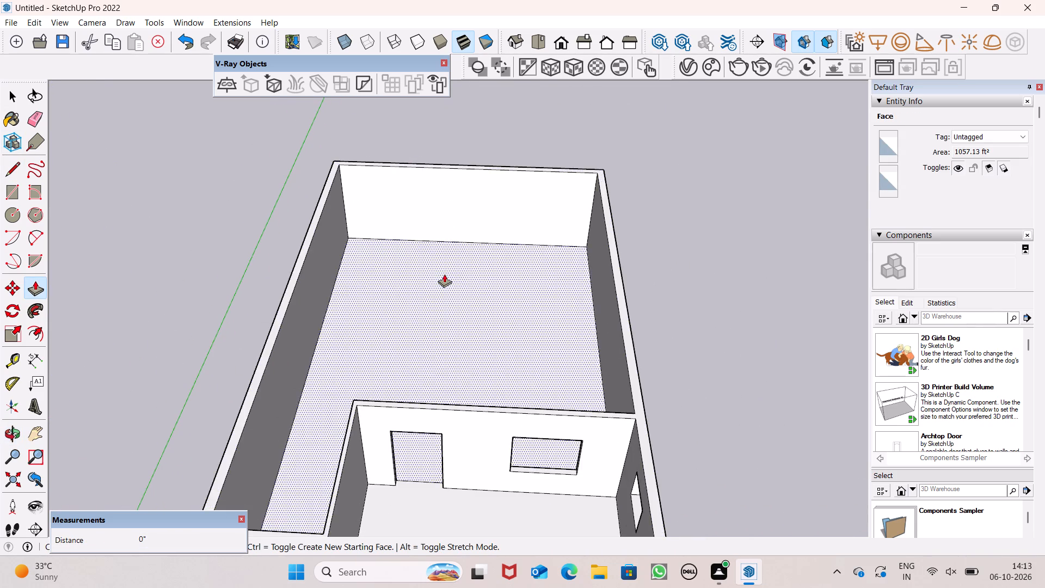
pyautogui.scroll(-3, 448, 274)
pyautogui.scroll(7, 305, 444)
pyautogui.scroll(-4, 313, 441)
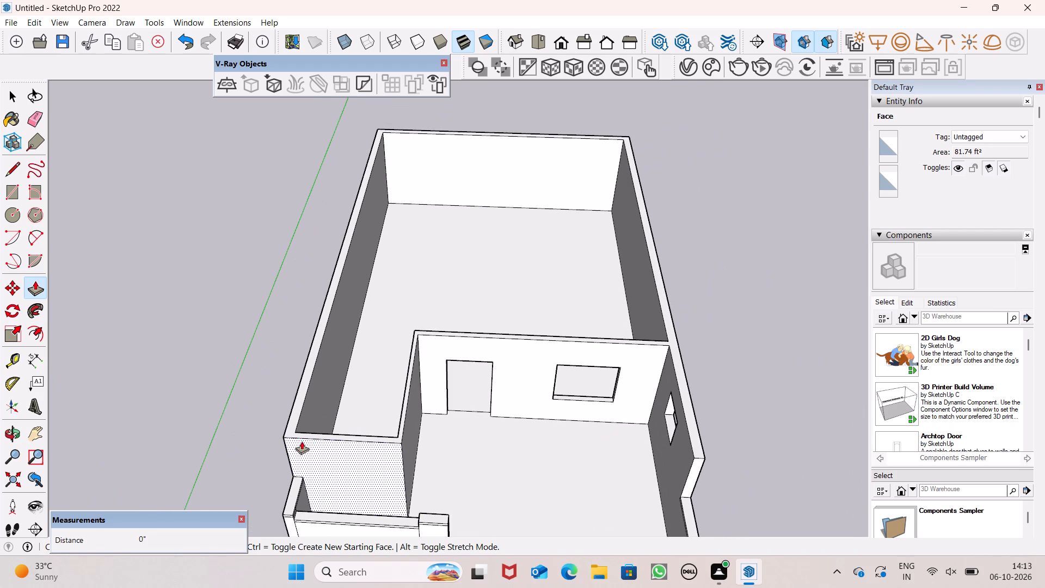
# Close the top of the rear room with a face by tracing about 1' 5 3/8" of the wall top's inner edge from its front corner.
pyautogui.press('space')
pyautogui.scroll(-2, 256, 367)
pyautogui.click(8, 176)
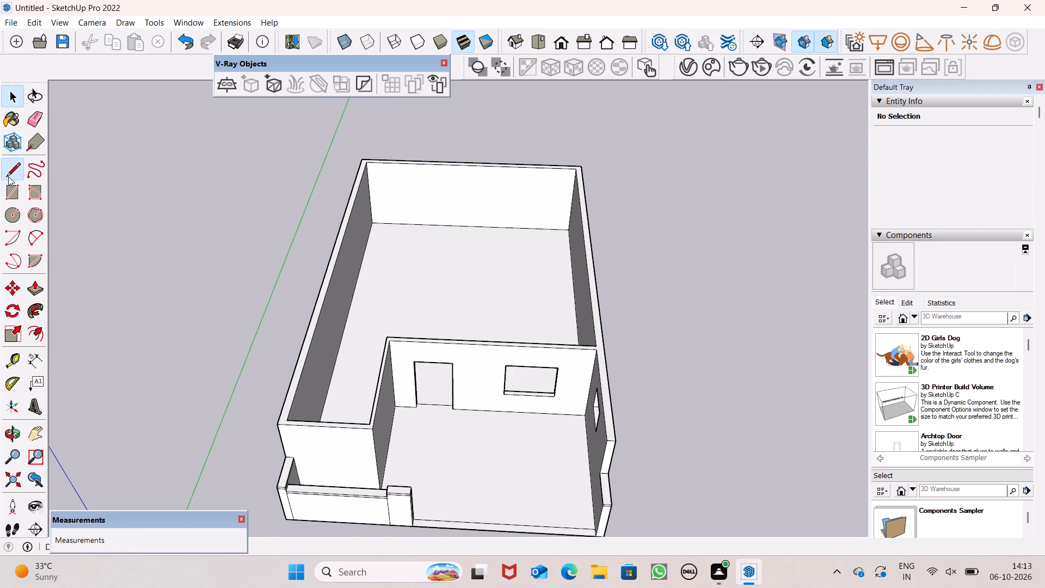
pyautogui.click(286, 421)
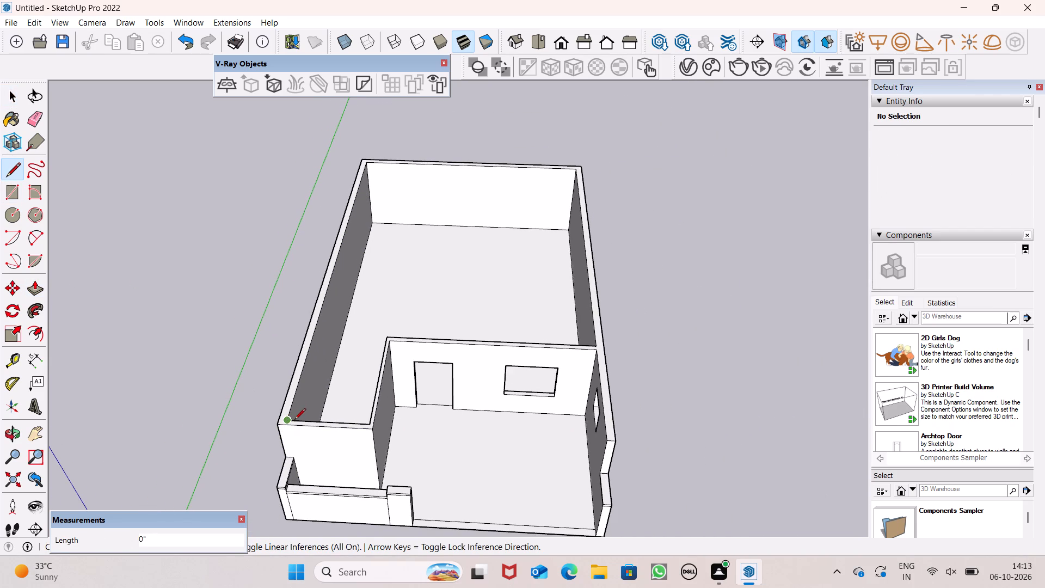
pyautogui.click(303, 418)
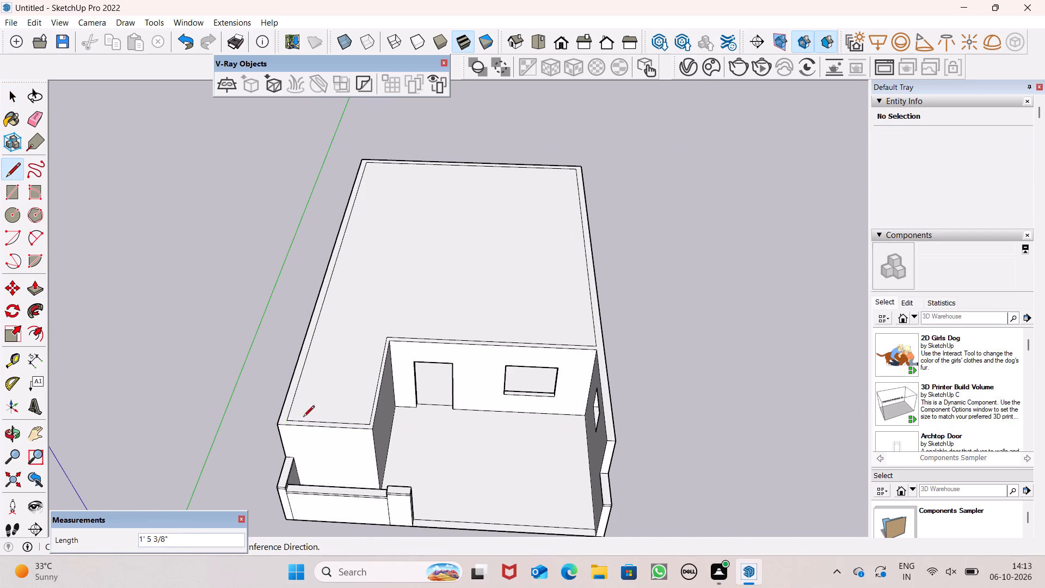
pyautogui.press('space')
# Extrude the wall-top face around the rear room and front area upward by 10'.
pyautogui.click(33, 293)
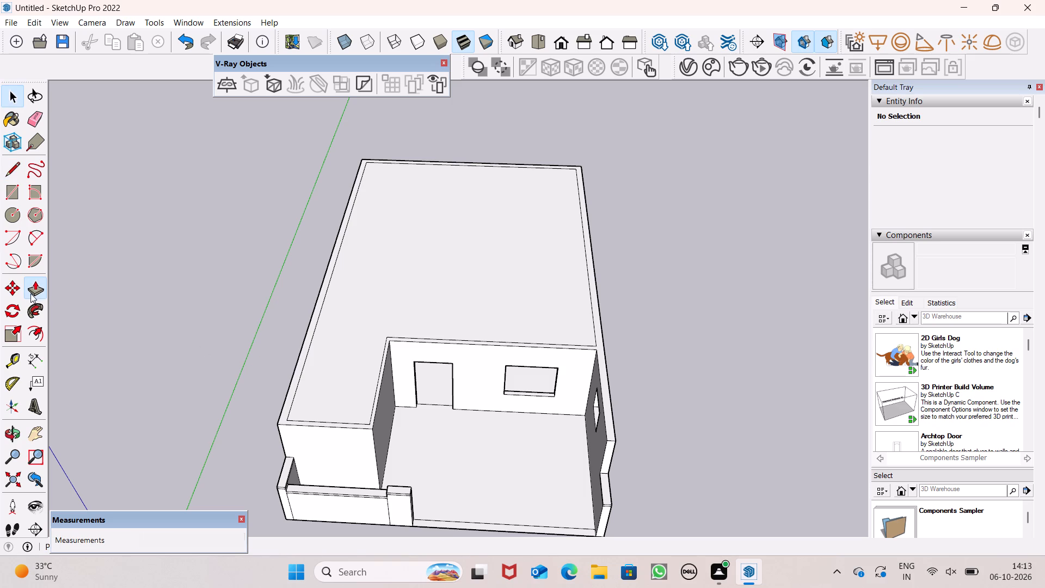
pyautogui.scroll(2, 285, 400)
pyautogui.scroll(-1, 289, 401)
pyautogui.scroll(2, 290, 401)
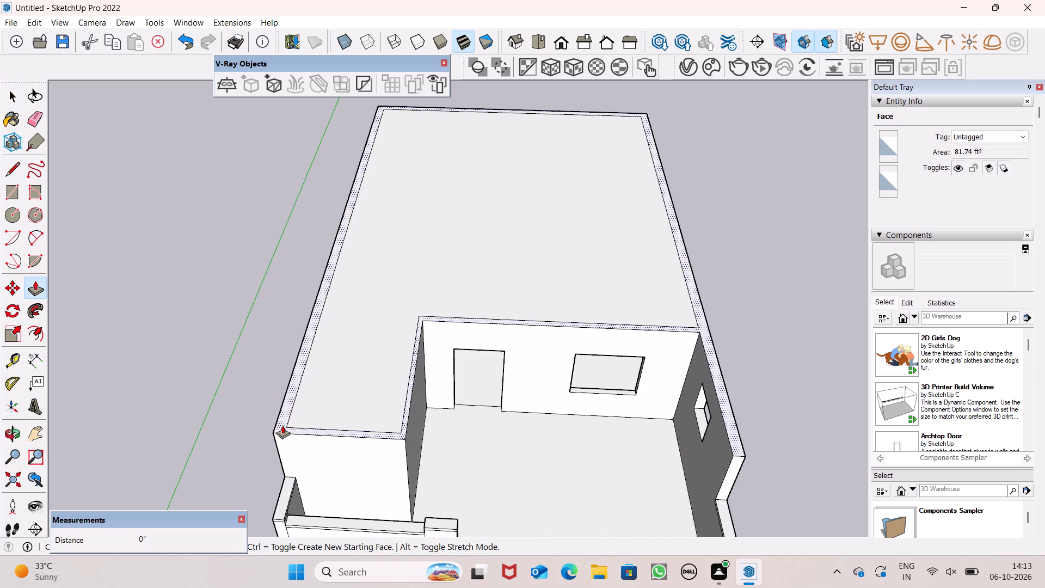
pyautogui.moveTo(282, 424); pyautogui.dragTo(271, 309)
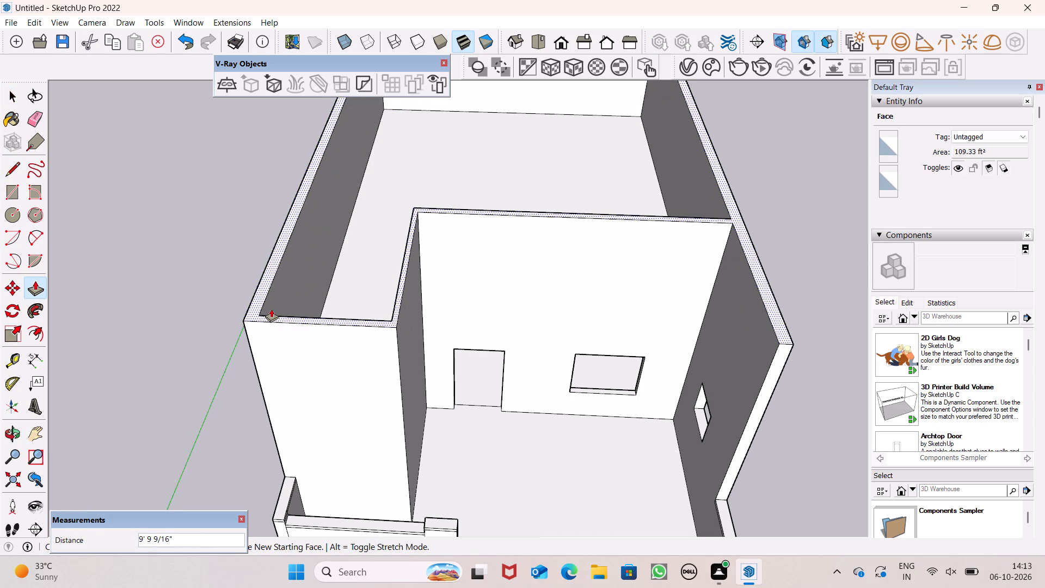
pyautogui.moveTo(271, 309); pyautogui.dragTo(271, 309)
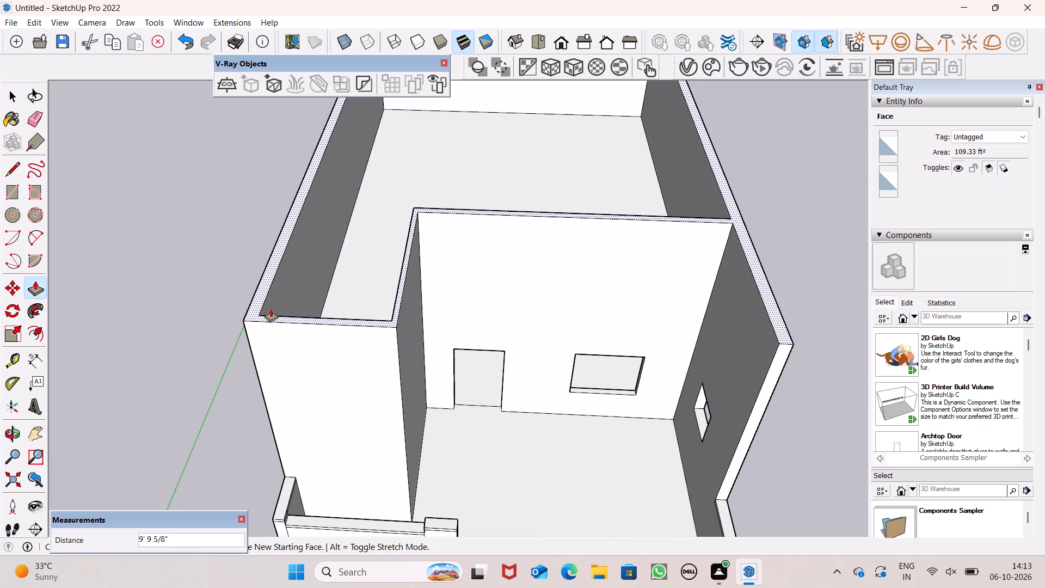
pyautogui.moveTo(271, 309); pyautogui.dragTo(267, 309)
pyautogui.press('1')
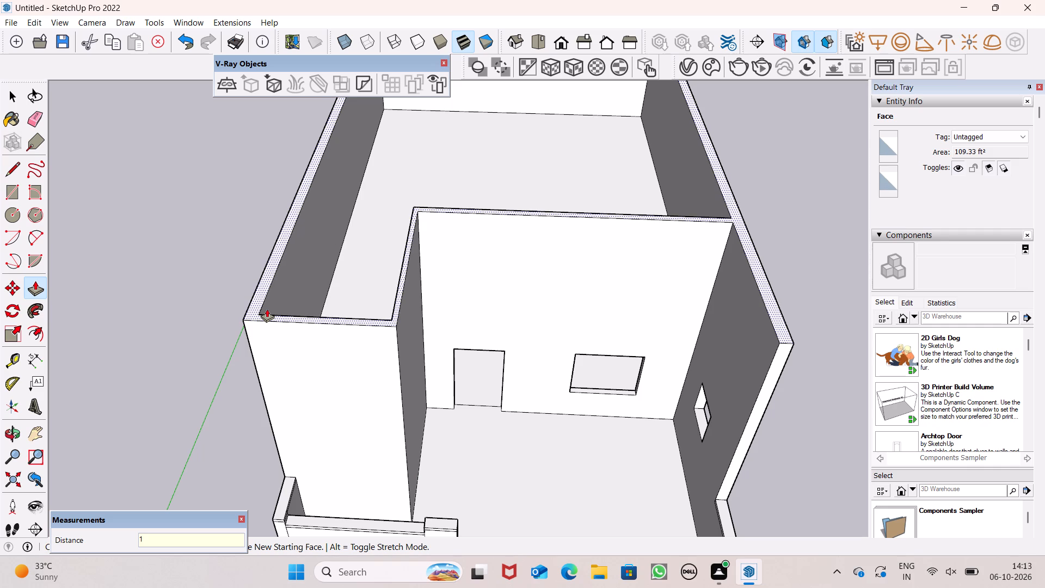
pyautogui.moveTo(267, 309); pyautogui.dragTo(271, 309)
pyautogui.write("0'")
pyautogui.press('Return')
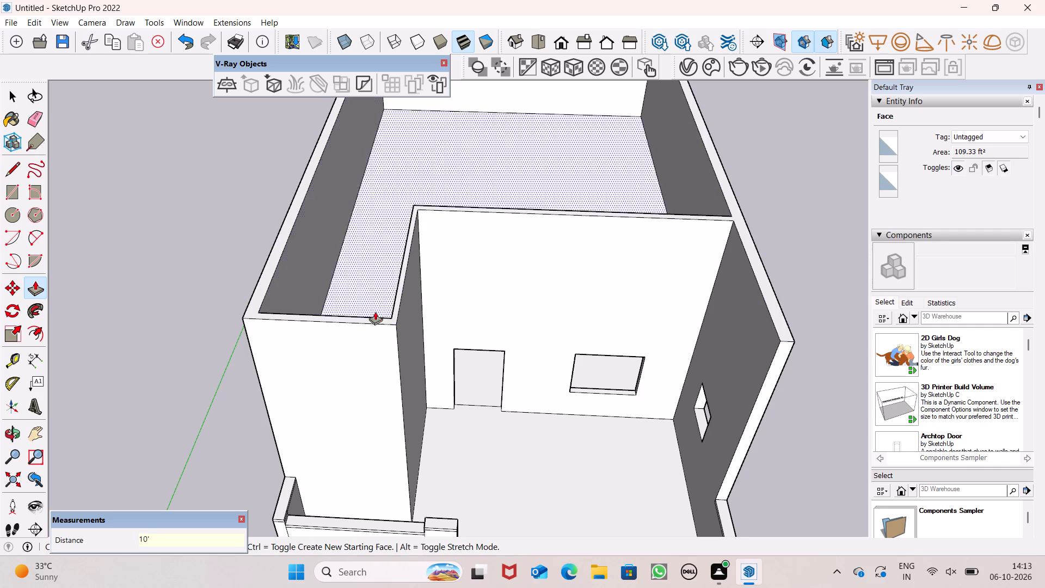
# Inspect the raised walls around the rear room and front area from the front and from above.
pyautogui.scroll(-5, 423, 307)
pyautogui.moveTo(617, 351); pyautogui.dragTo(574, 141, button='middle')
pyautogui.scroll(5, 503, 241)
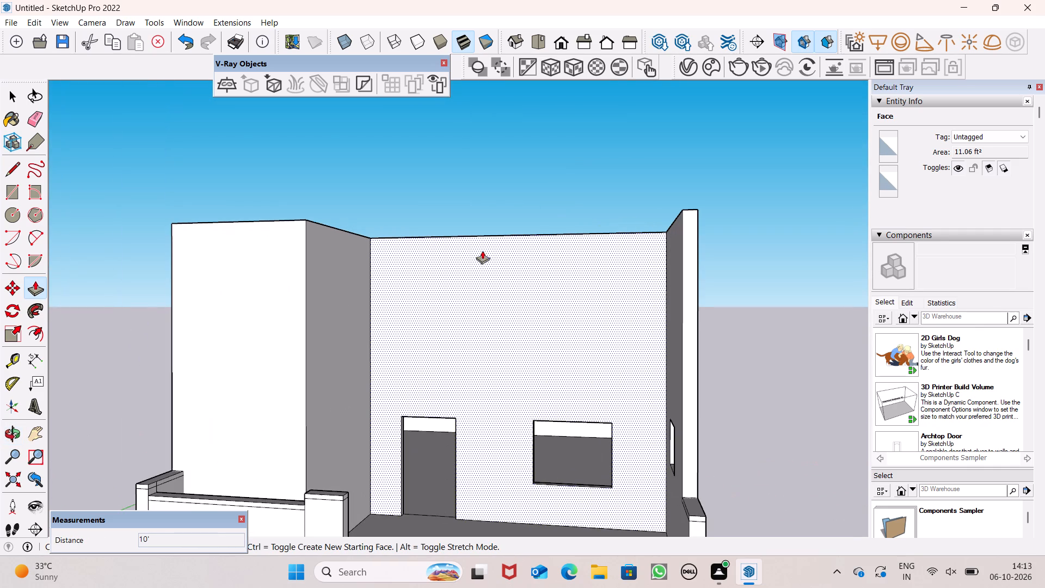
pyautogui.moveTo(406, 388); pyautogui.dragTo(432, 525, button='middle')
pyautogui.scroll(-4, 401, 377)
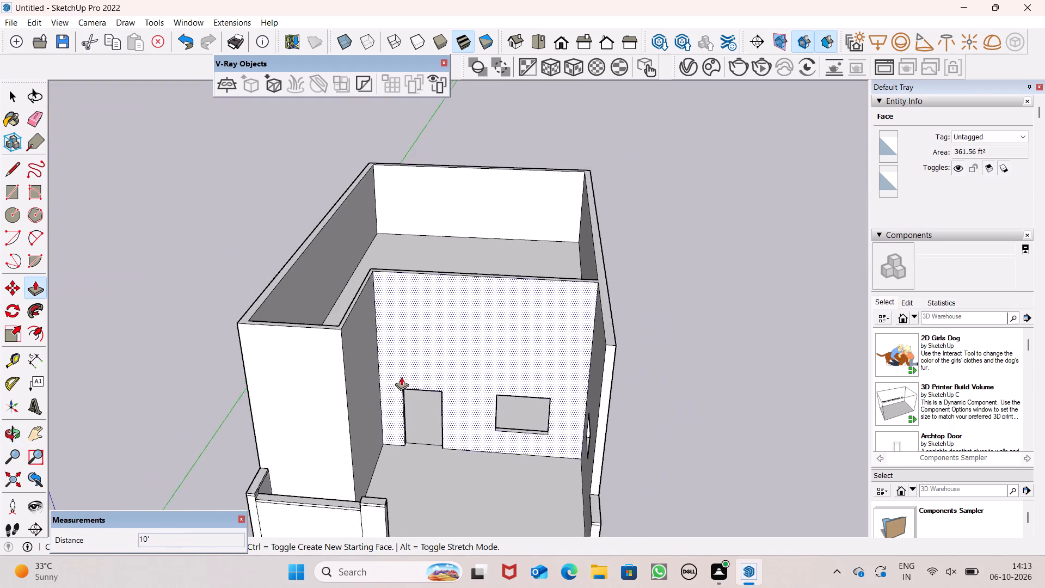
pyautogui.moveTo(416, 381); pyautogui.dragTo(528, 520, button='middle')
pyautogui.scroll(2, 493, 430)
pyautogui.moveTo(480, 429); pyautogui.dragTo(429, 415, button='middle')
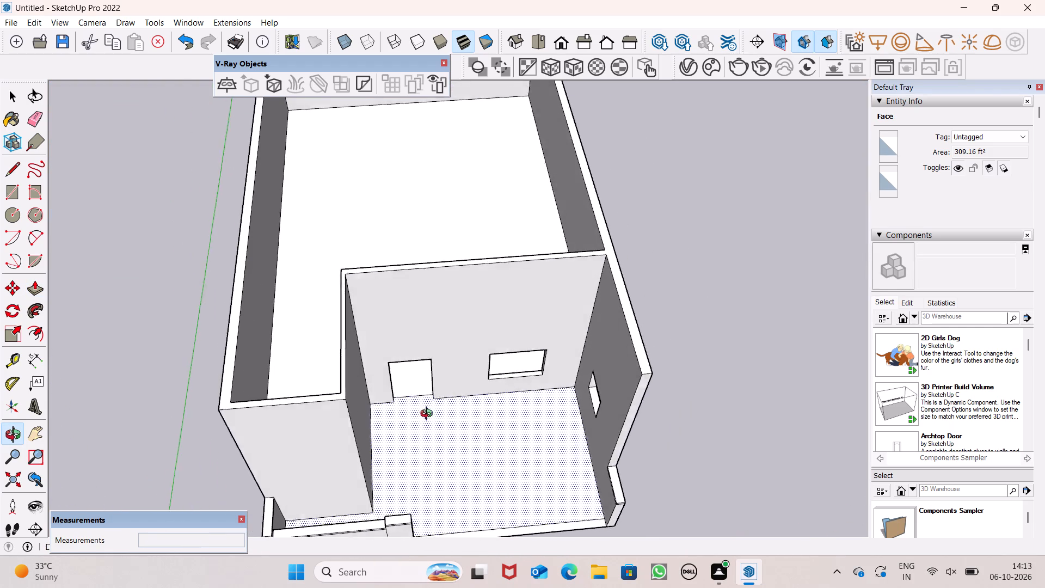
pyautogui.moveTo(429, 415); pyautogui.dragTo(424, 218, button='middle')
pyautogui.scroll(1, 315, 326)
pyautogui.press('space')
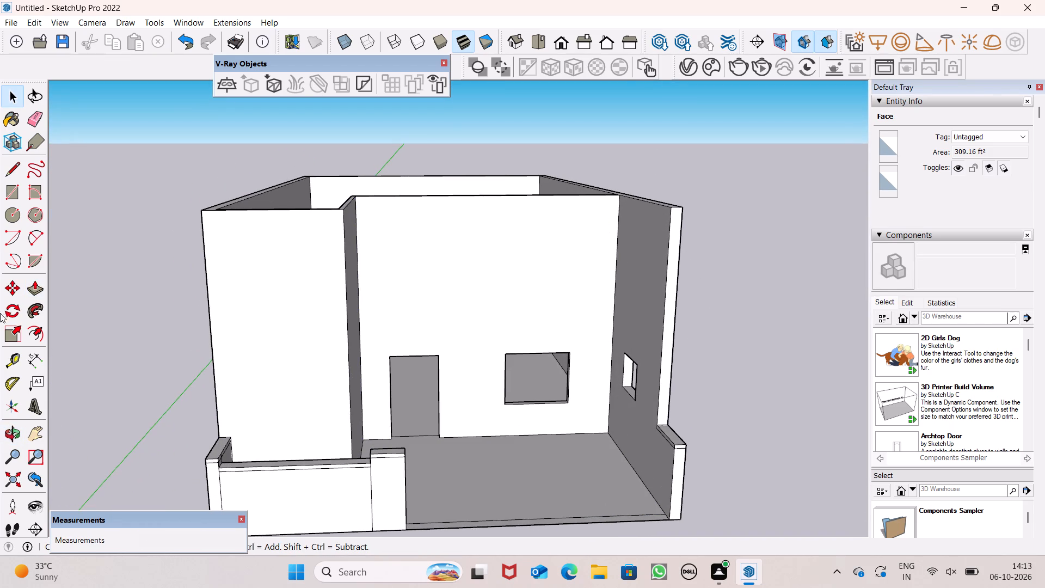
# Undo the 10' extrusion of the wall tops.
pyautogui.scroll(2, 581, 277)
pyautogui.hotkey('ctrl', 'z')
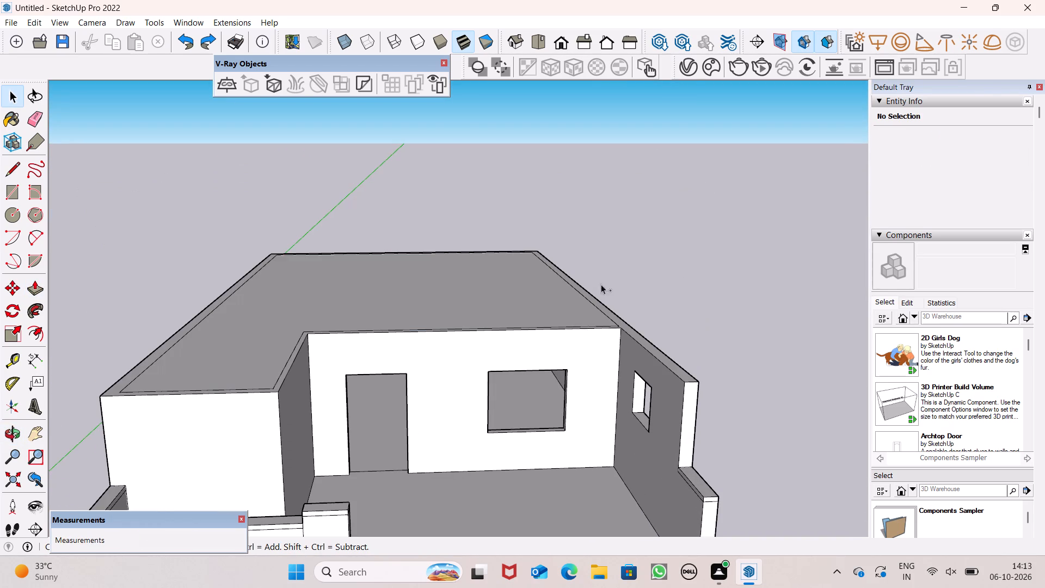
# Draw a 6" line across the wall top at the inside corner where the front room wall meets the door wall.
pyautogui.scroll(2, 389, 322)
pyautogui.scroll(-3, 388, 321)
pyautogui.moveTo(396, 312); pyautogui.dragTo(342, 443, button='middle')
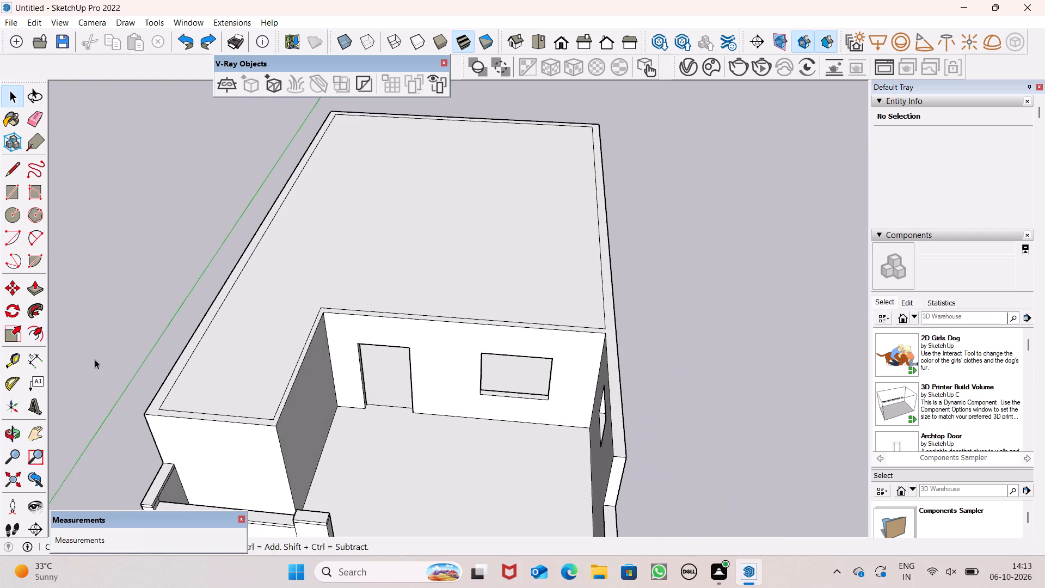
pyautogui.click(15, 168)
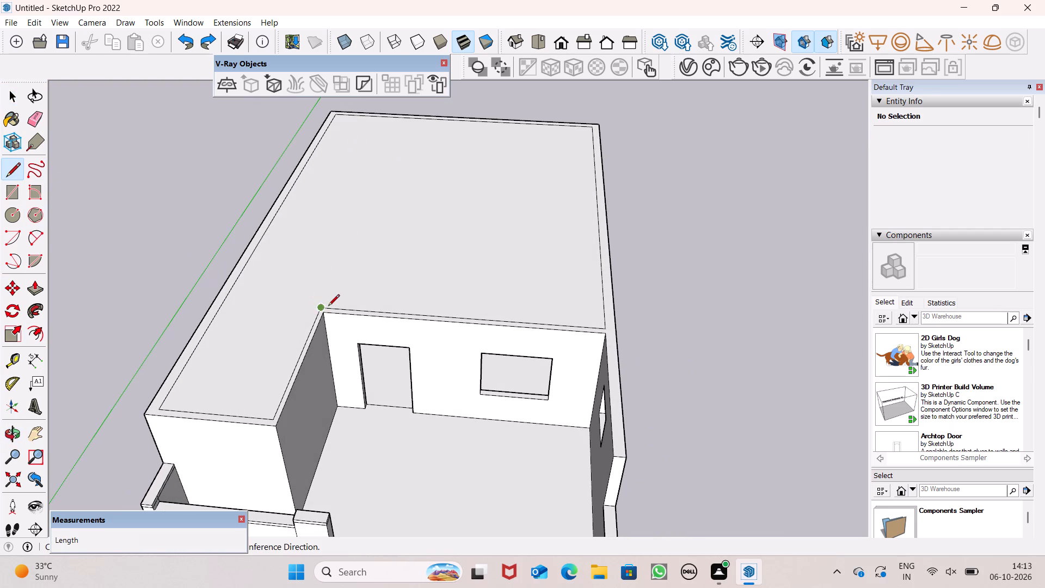
pyautogui.moveTo(327, 315); pyautogui.dragTo(327, 310)
pyautogui.click(328, 308)
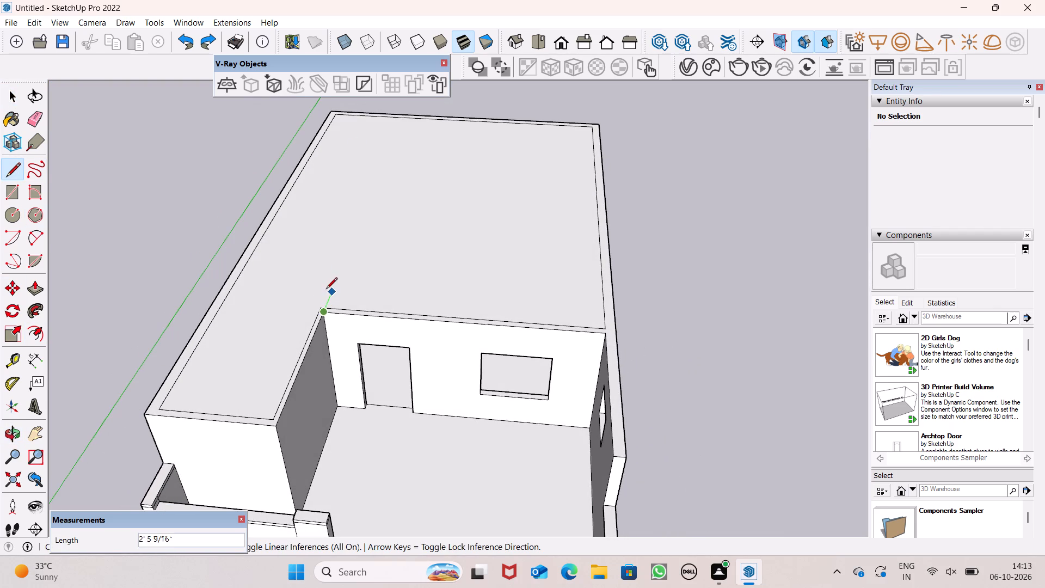
pyautogui.scroll(8, 326, 289)
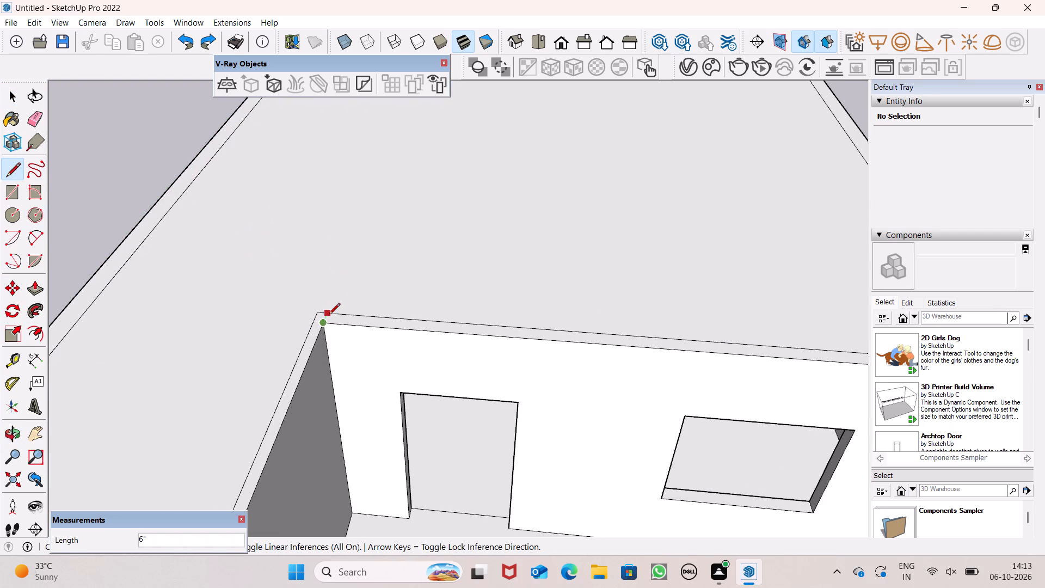
pyautogui.click(333, 315)
# Draw a short line across the rear wall's top to split the wall-top face into two sections.
pyautogui.scroll(-2, 340, 358)
pyautogui.scroll(-6, 370, 403)
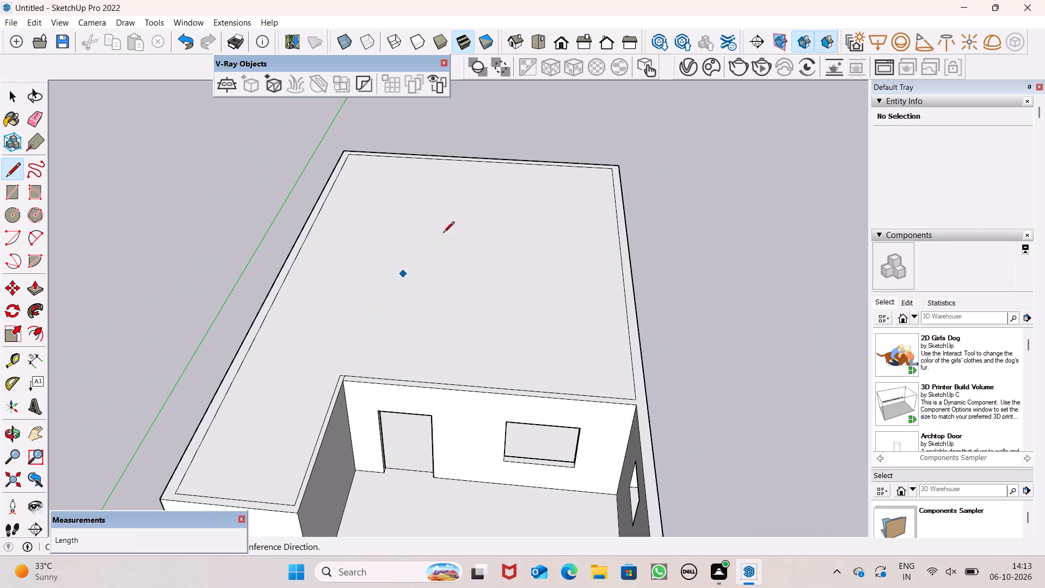
pyautogui.click(410, 158)
pyautogui.click(411, 154)
pyautogui.press('space')
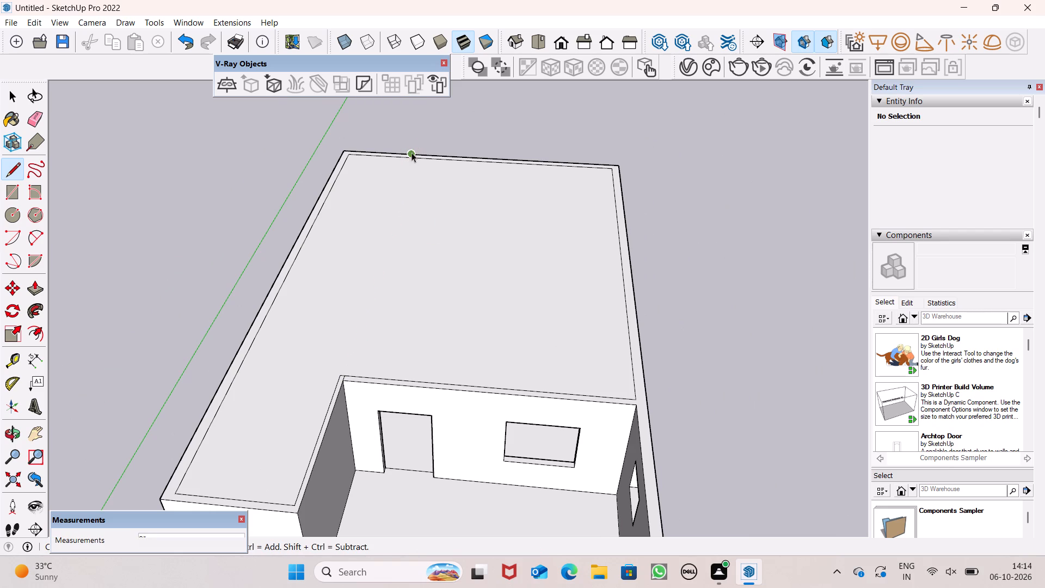
# Extrude the wall-top section around the front room and long side wall upward by 10'.
pyautogui.scroll(-2, 499, 158)
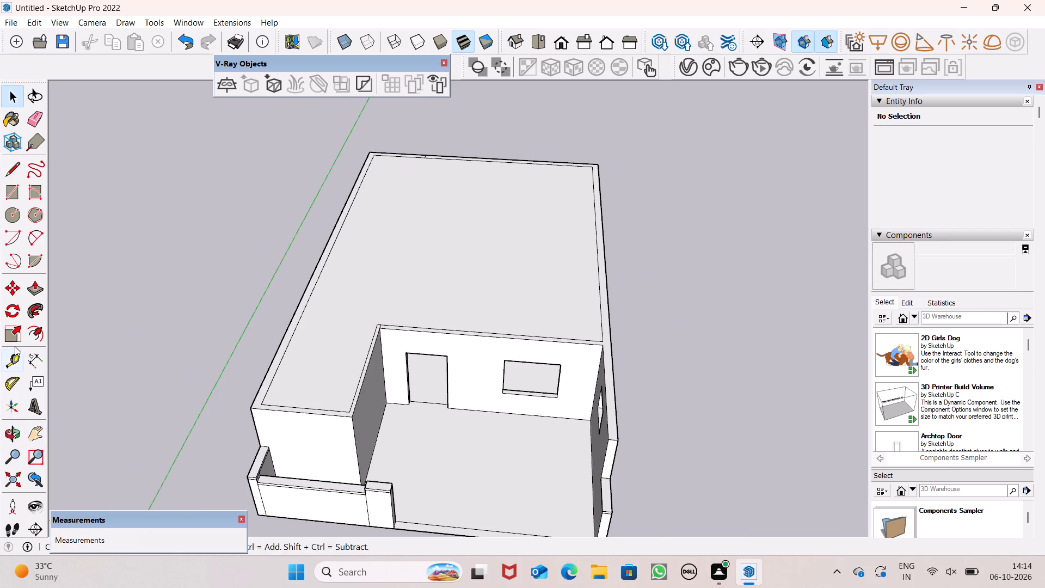
pyautogui.click(40, 289)
pyautogui.scroll(7, 266, 397)
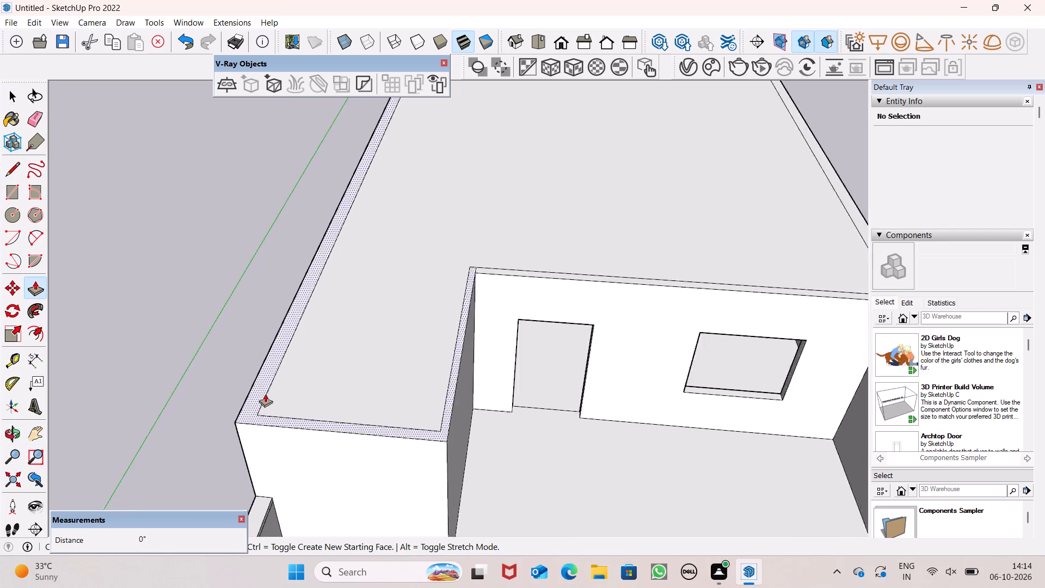
pyautogui.moveTo(253, 411); pyautogui.dragTo(200, 314)
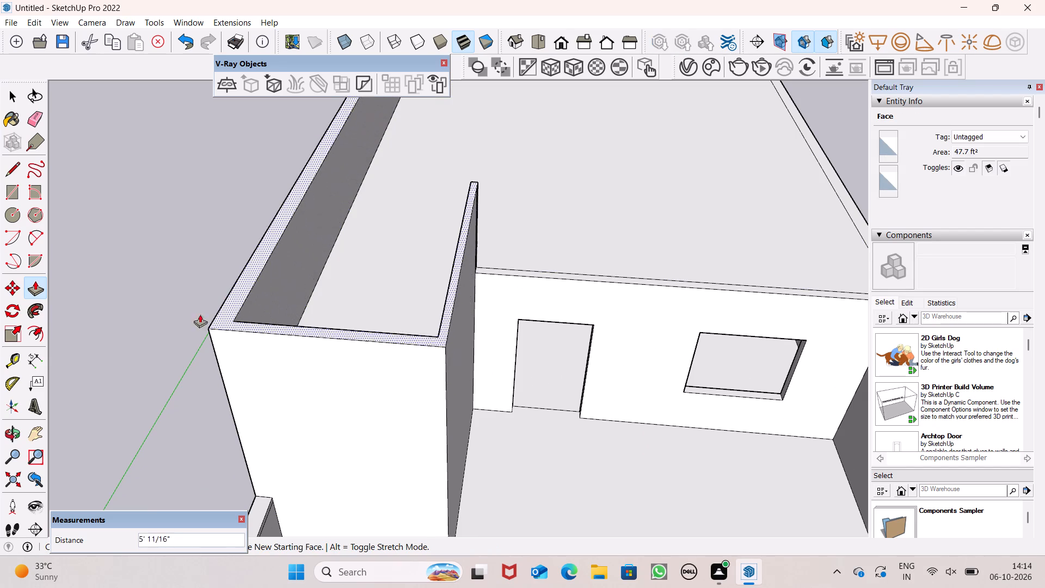
pyautogui.moveTo(200, 314); pyautogui.dragTo(232, 247)
pyautogui.press('1')
pyautogui.press('0')
pyautogui.press("'")
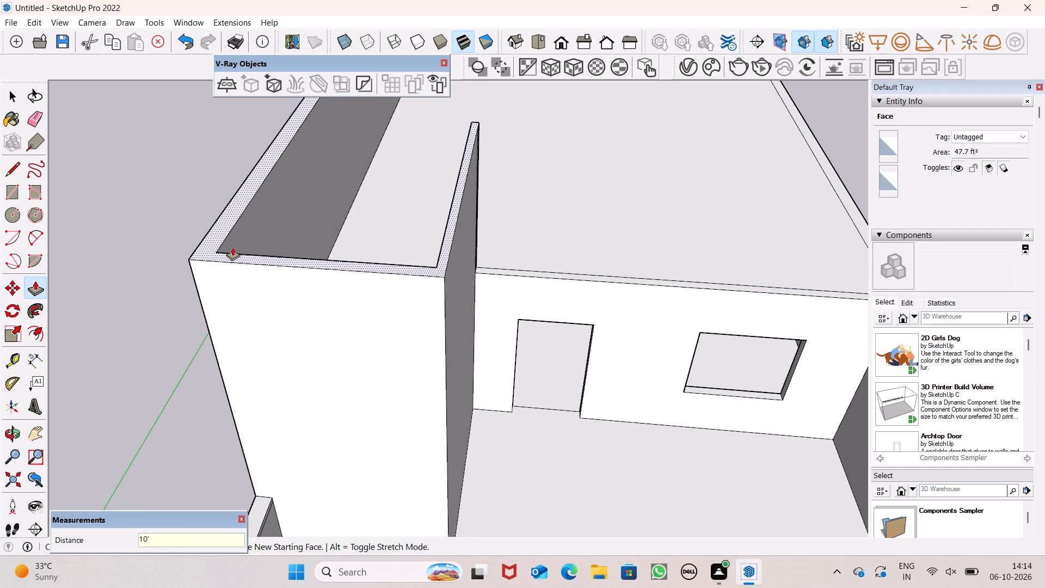
pyautogui.moveTo(232, 247); pyautogui.dragTo(233, 253)
pyautogui.press('Return')
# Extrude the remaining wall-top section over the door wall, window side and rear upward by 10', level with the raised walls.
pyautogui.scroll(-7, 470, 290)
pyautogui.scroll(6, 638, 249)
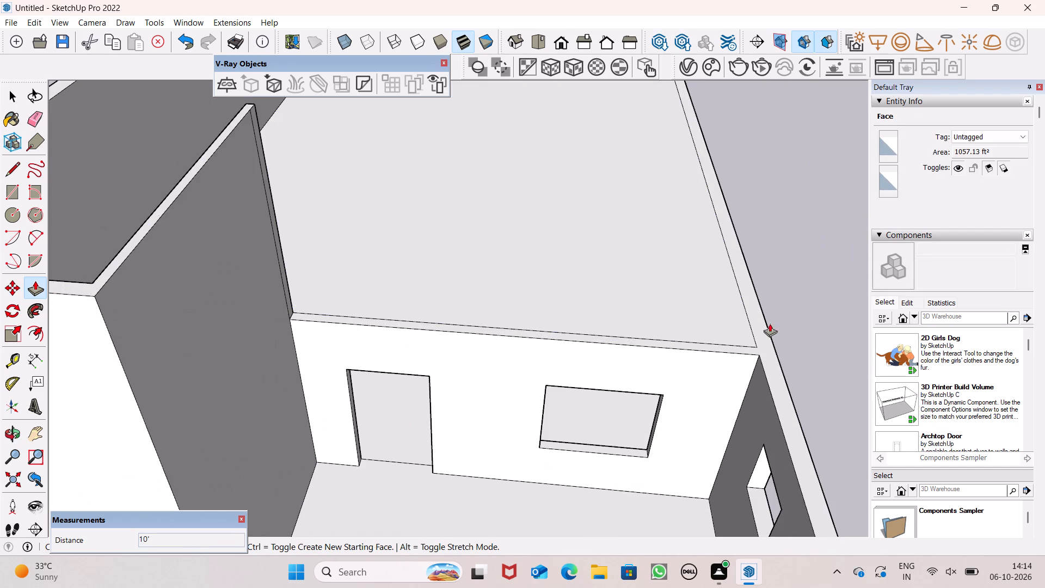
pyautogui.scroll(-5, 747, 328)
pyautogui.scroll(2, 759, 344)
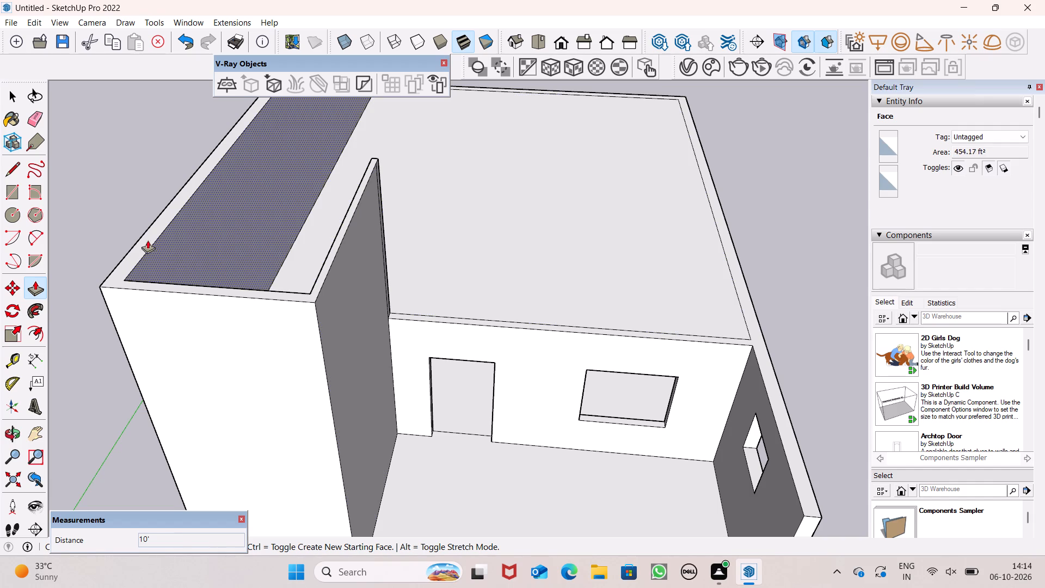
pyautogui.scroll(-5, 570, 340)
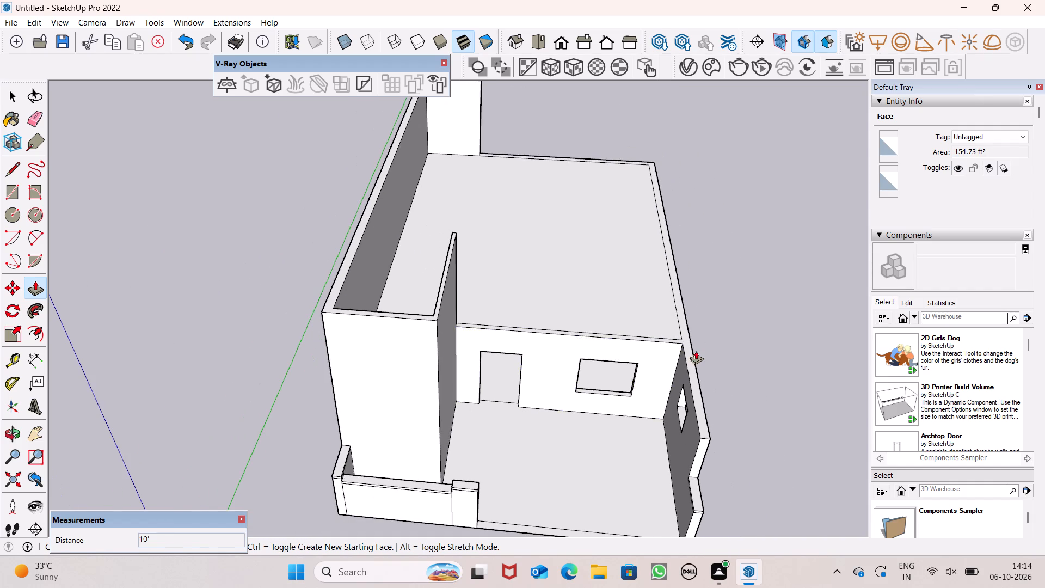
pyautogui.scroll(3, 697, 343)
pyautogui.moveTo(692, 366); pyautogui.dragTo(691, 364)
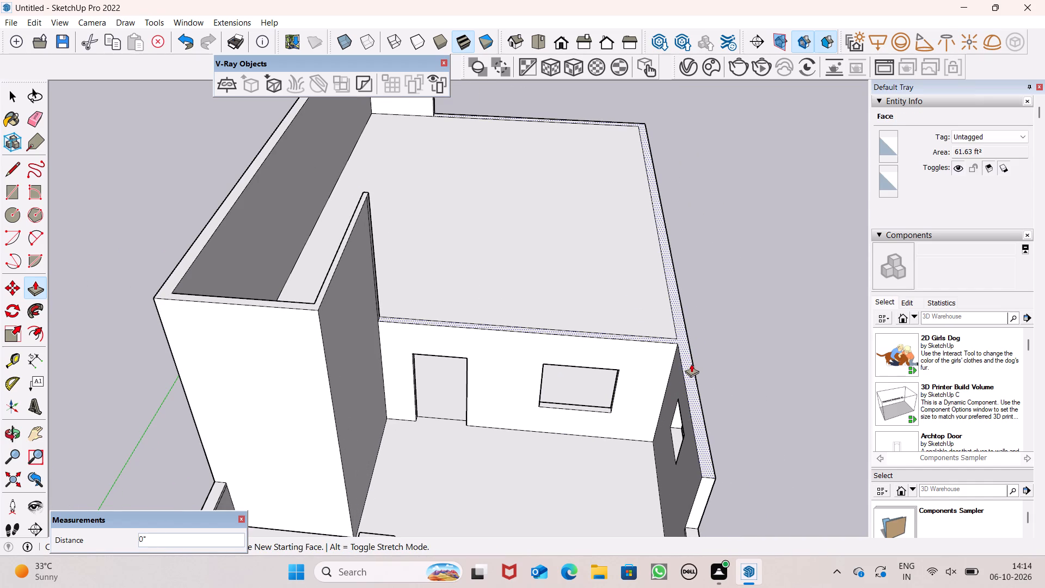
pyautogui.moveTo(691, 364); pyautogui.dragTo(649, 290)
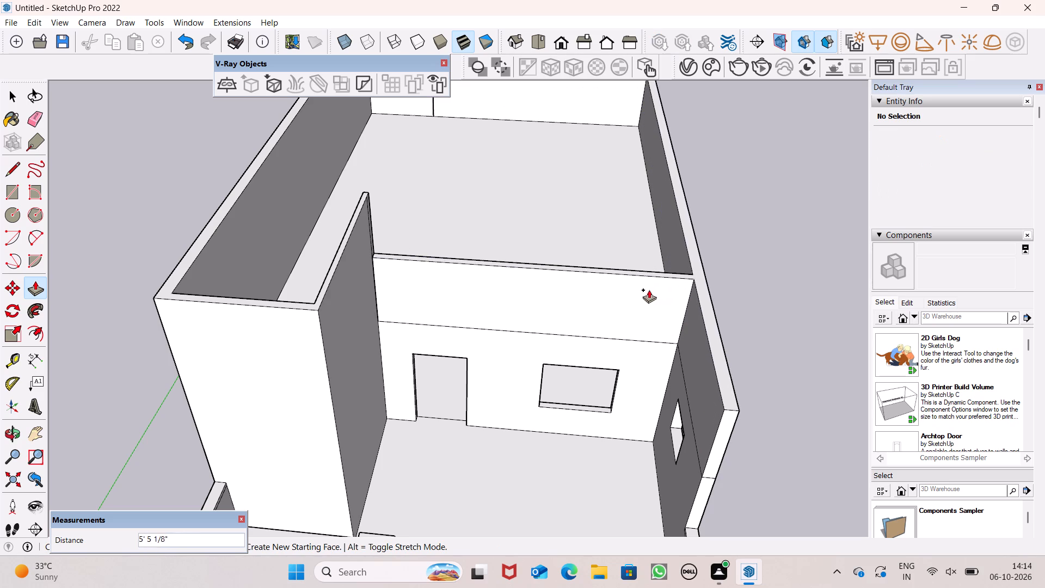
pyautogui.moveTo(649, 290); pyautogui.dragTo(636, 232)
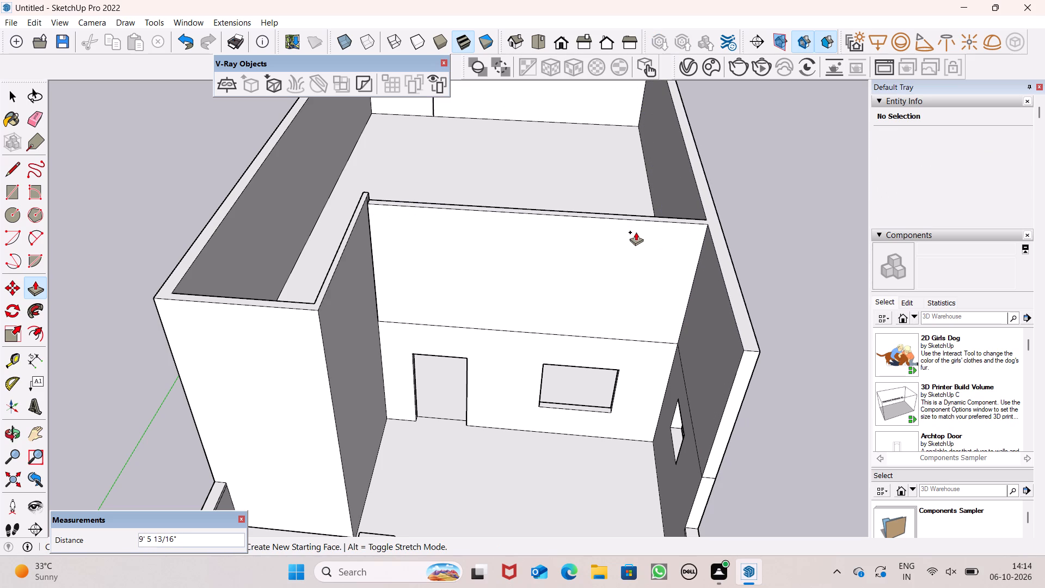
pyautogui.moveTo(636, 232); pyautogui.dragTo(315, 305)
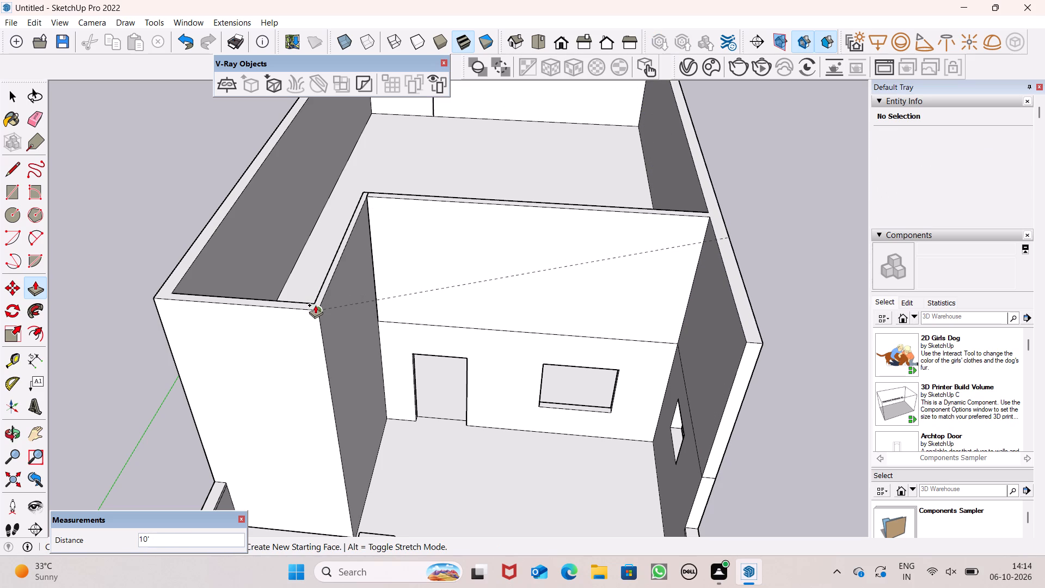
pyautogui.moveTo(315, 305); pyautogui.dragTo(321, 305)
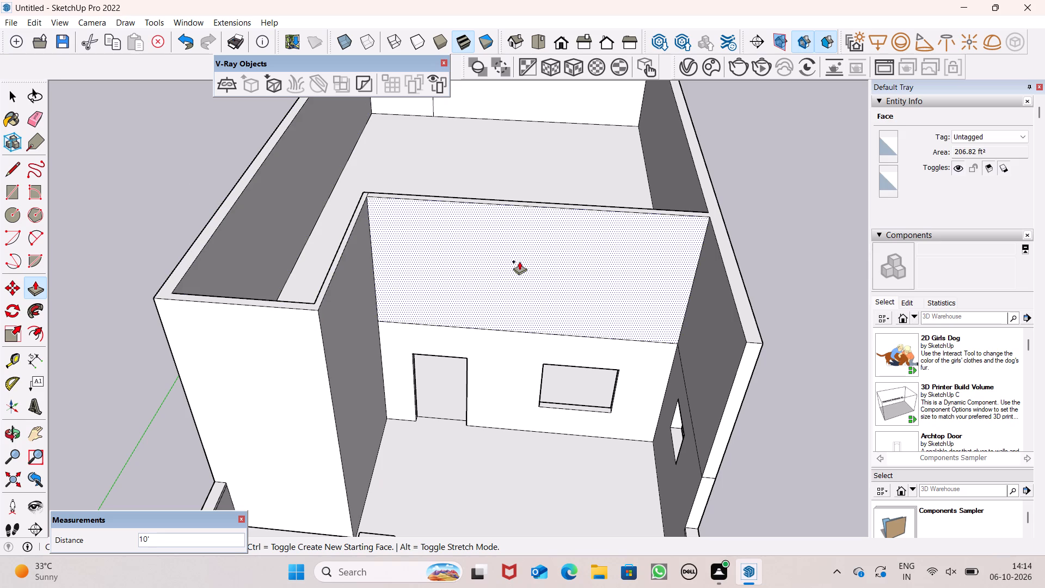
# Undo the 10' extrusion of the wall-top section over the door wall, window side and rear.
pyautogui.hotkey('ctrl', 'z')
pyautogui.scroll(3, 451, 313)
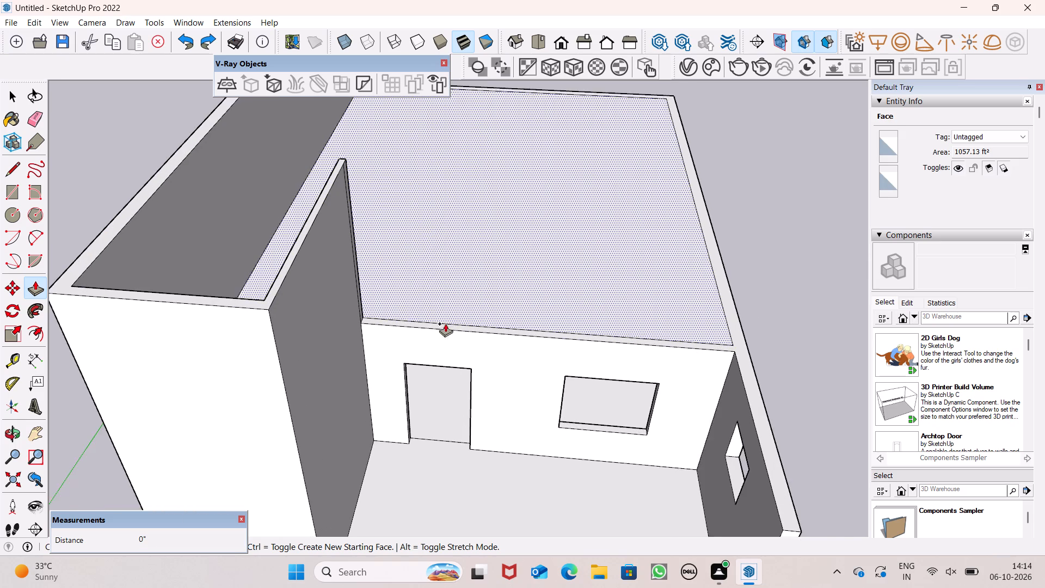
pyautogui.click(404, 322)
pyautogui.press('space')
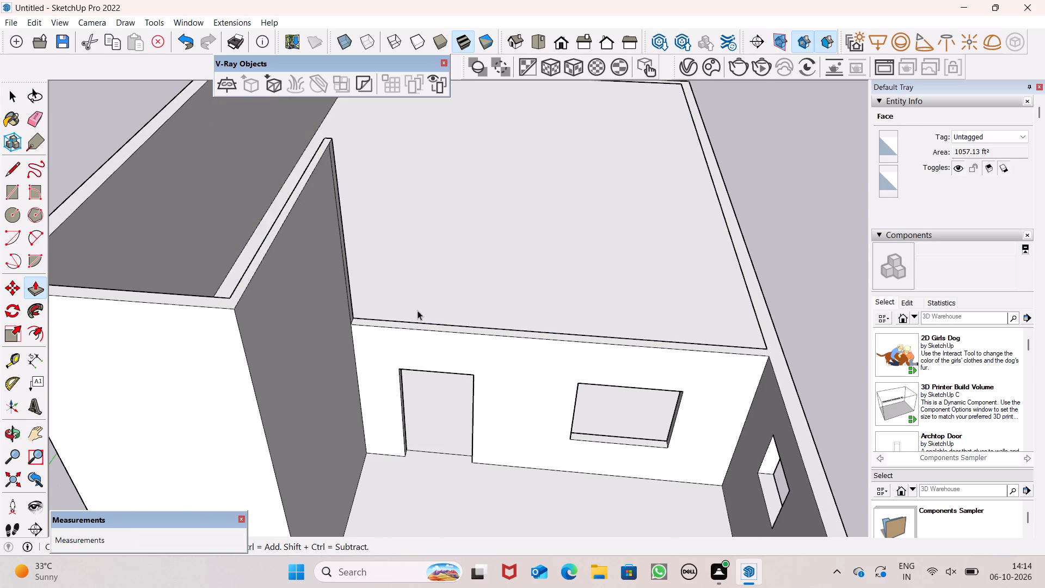
# Extrude the wall-top section over the door wall, window side and rear upward about 1' 1" as a parapet.
pyautogui.scroll(4, 417, 310)
pyautogui.moveTo(418, 318); pyautogui.dragTo(404, 440, button='middle')
pyautogui.scroll(1, 214, 296)
pyautogui.click(33, 286)
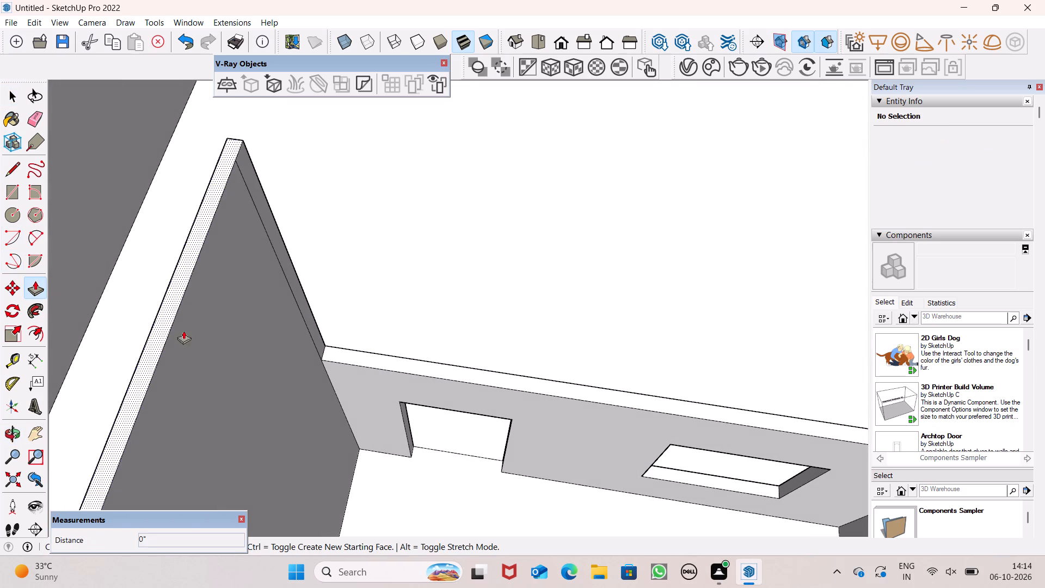
pyautogui.moveTo(366, 358); pyautogui.dragTo(367, 344)
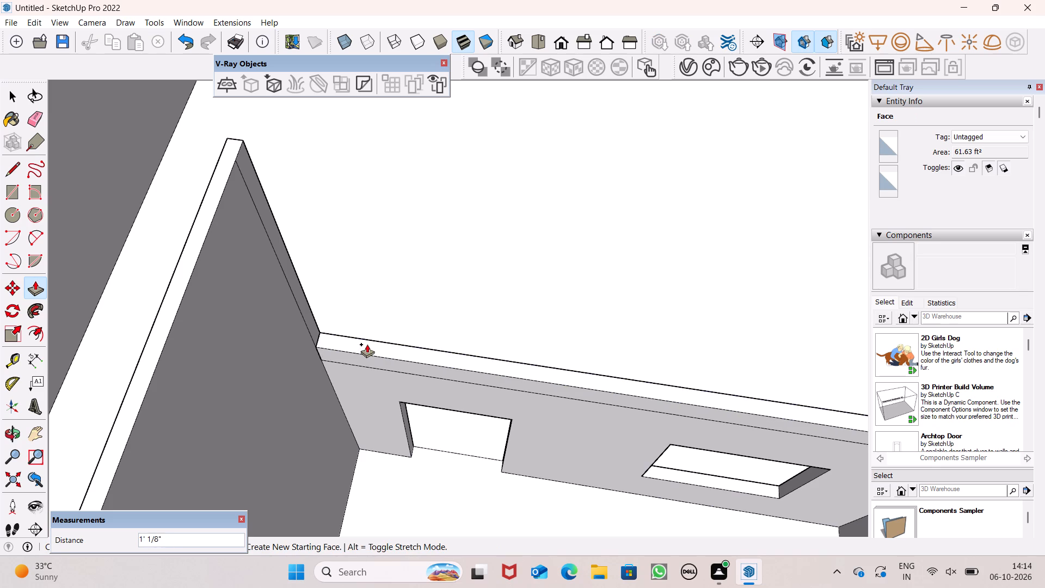
pyautogui.moveTo(367, 344); pyautogui.dragTo(370, 339)
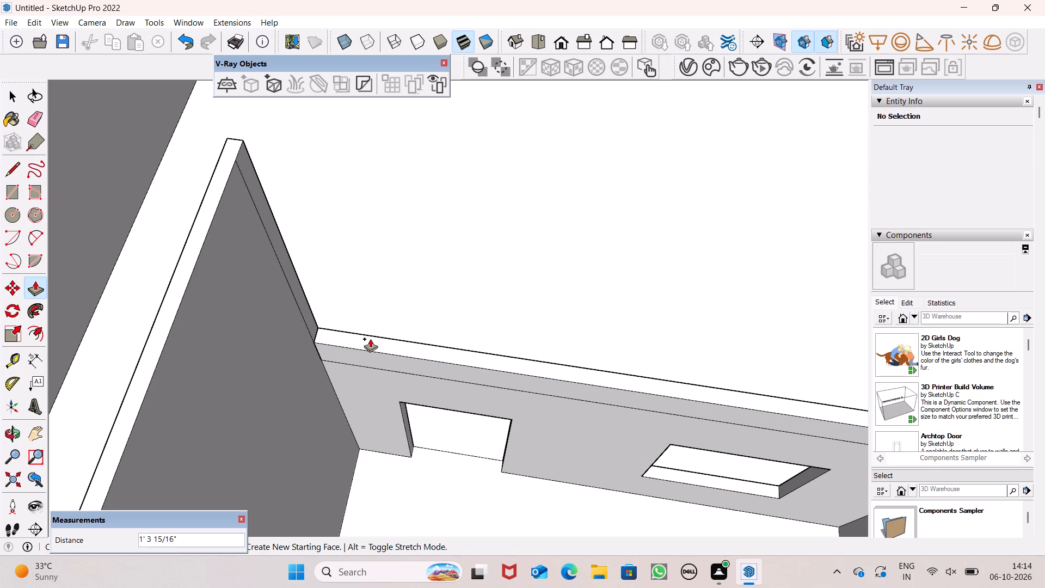
pyautogui.moveTo(370, 339); pyautogui.dragTo(371, 342)
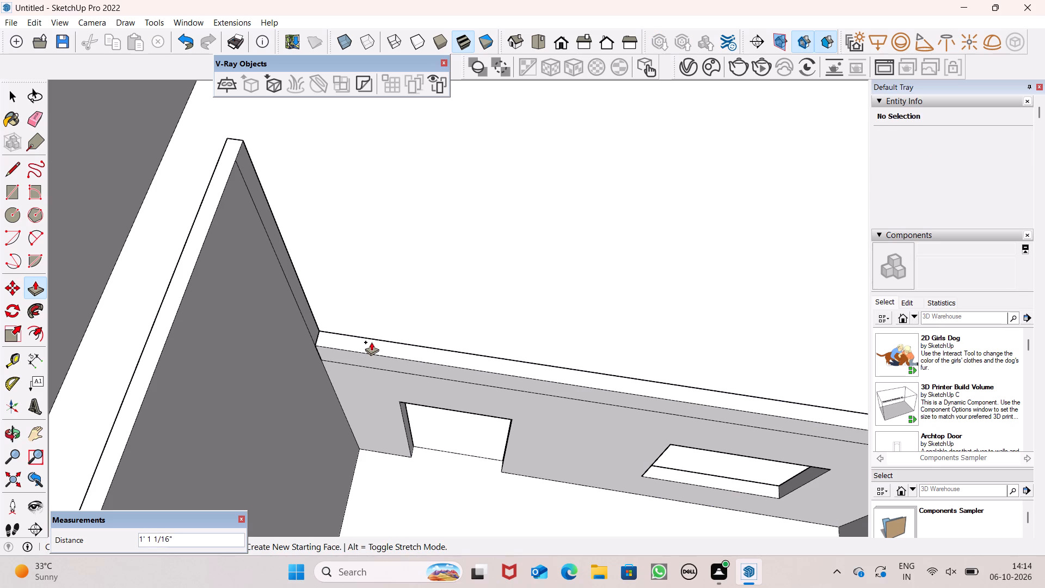
pyautogui.moveTo(371, 342); pyautogui.dragTo(372, 339)
pyautogui.press('1')
pyautogui.write("'[")
pyautogui.press('Return')
# Examine the low parapet around the roof and above the door and window wall from several angles.
pyautogui.scroll(-4, 407, 304)
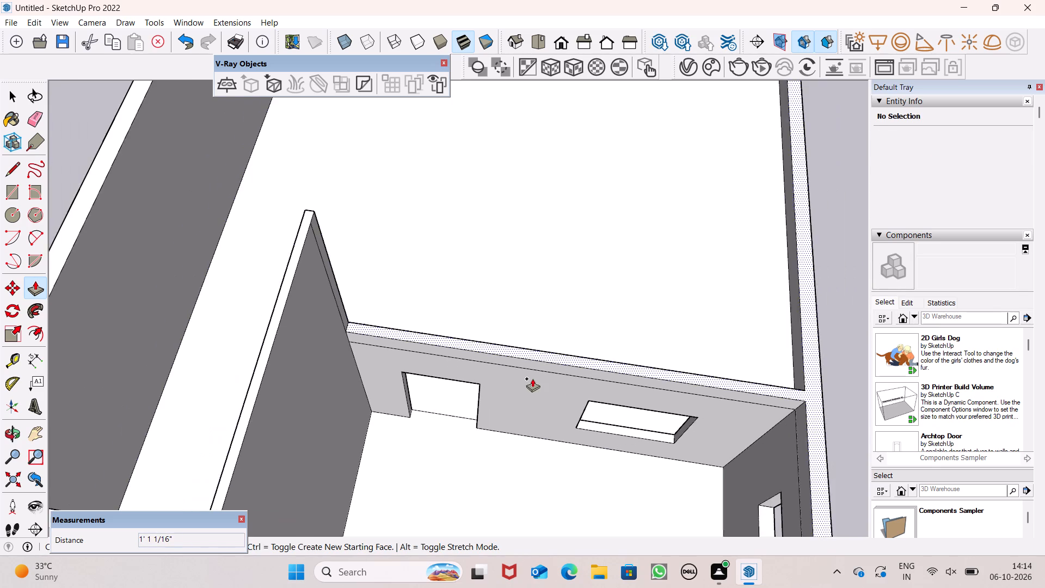
pyautogui.scroll(-8, 556, 311)
pyautogui.scroll(1, 547, 336)
pyautogui.moveTo(547, 335); pyautogui.dragTo(617, 171, button='middle')
pyautogui.scroll(5, 610, 255)
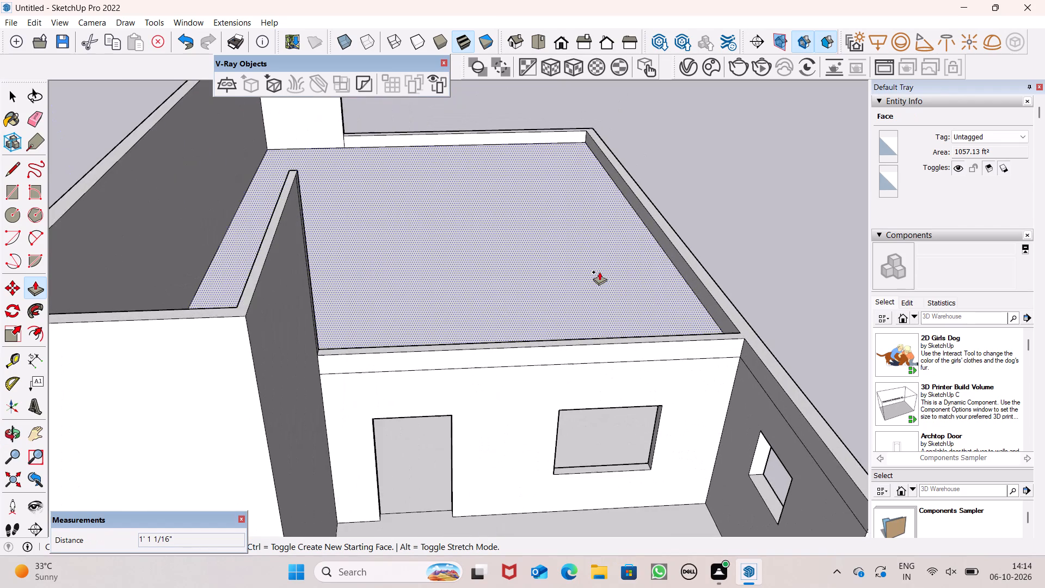
pyautogui.scroll(4, 646, 290)
pyautogui.moveTo(632, 331); pyautogui.dragTo(577, 339, button='middle')
pyautogui.scroll(-4, 464, 339)
pyautogui.moveTo(320, 349); pyautogui.dragTo(330, 329, button='middle')
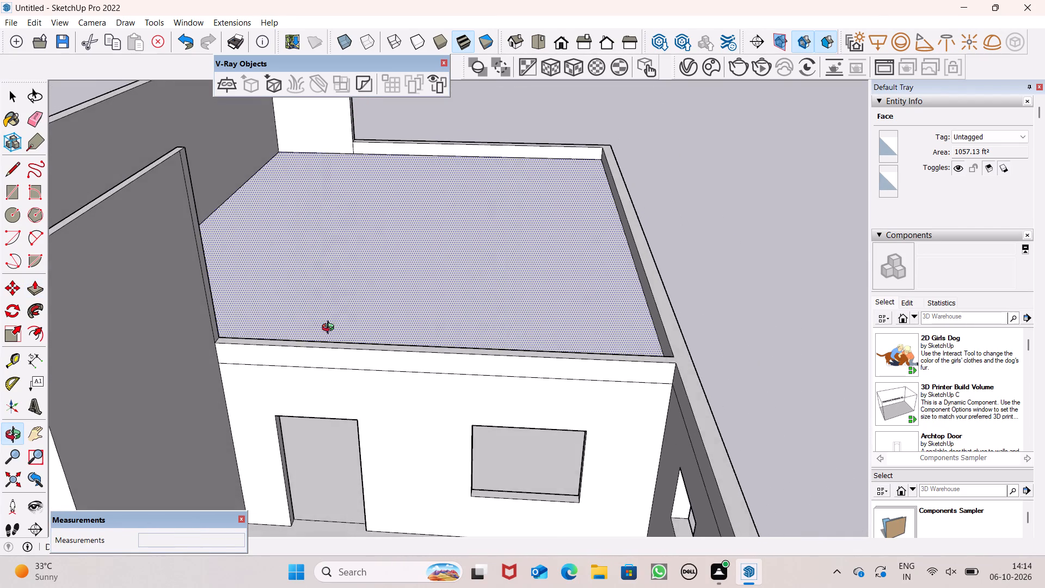
pyautogui.moveTo(330, 329); pyautogui.dragTo(369, 300, button='middle')
pyautogui.scroll(1, 308, 350)
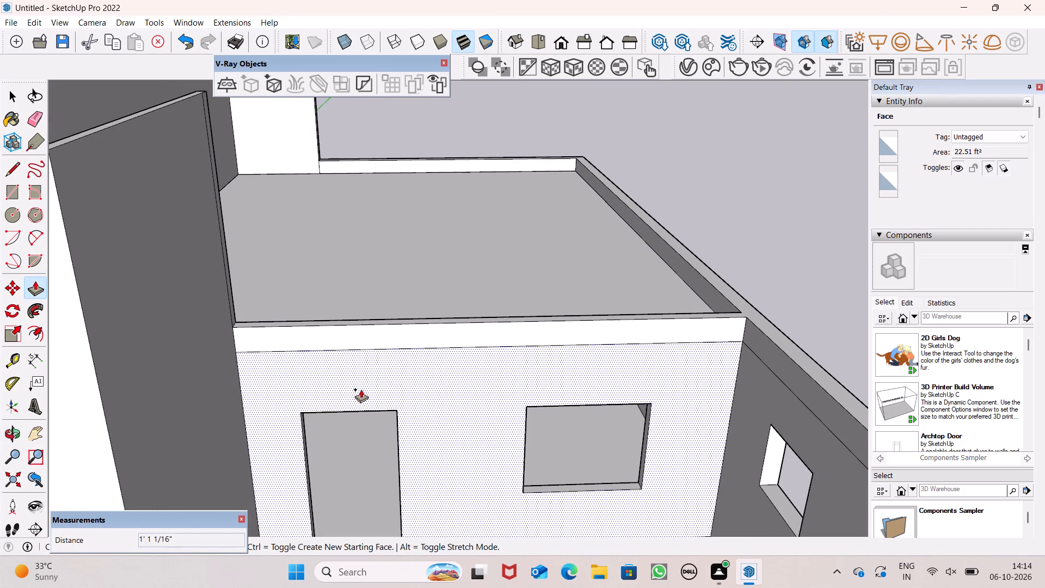
pyautogui.scroll(1, 555, 524)
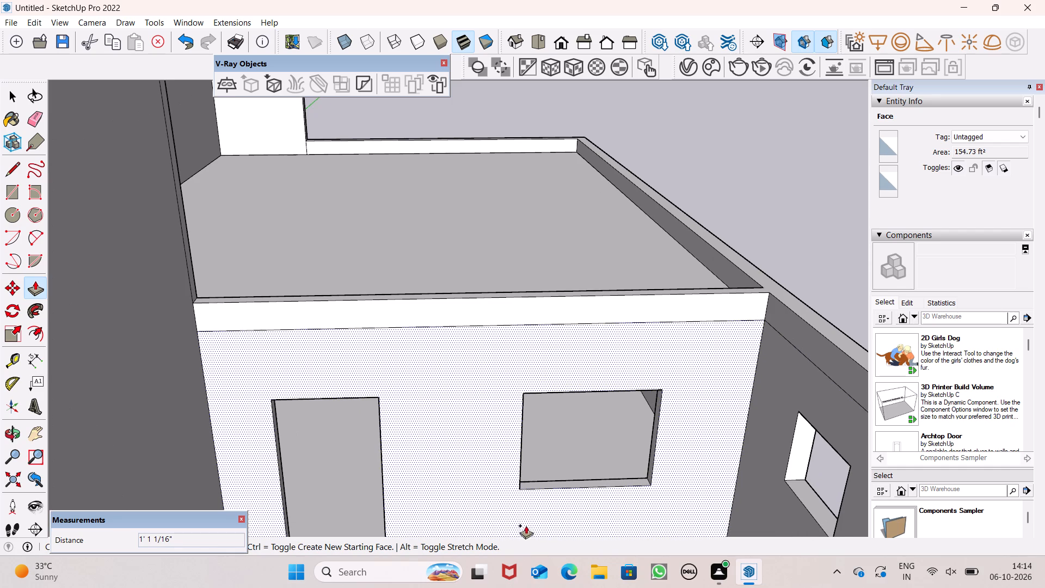
pyautogui.scroll(-1, 274, 267)
# Extrude the low parapet's top face upward by 2" to add a thin band along its top.
pyautogui.moveTo(270, 295); pyautogui.dragTo(275, 323, button='middle')
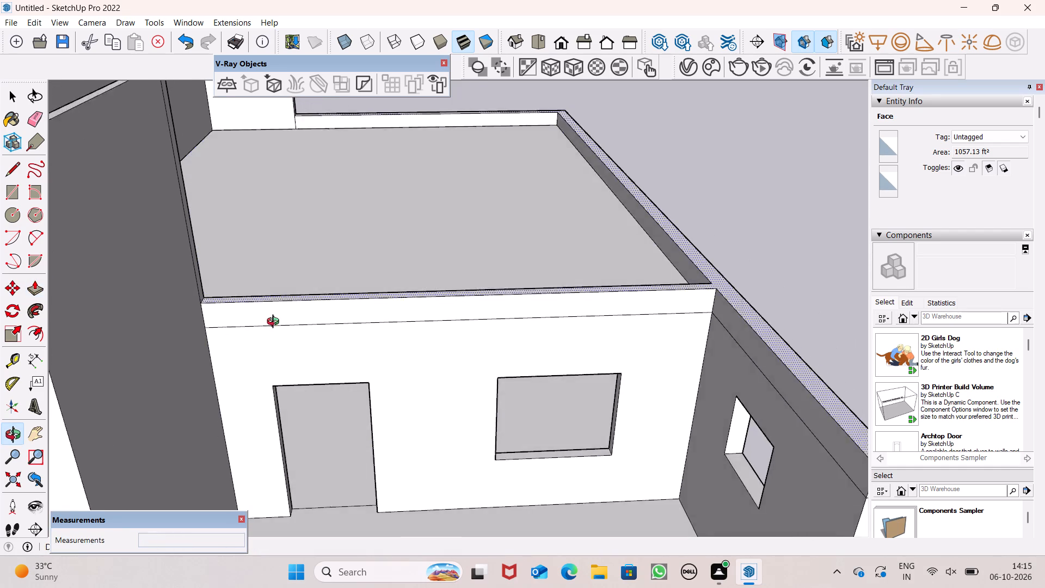
pyautogui.moveTo(275, 323); pyautogui.dragTo(275, 365, button='middle')
pyautogui.scroll(4, 268, 302)
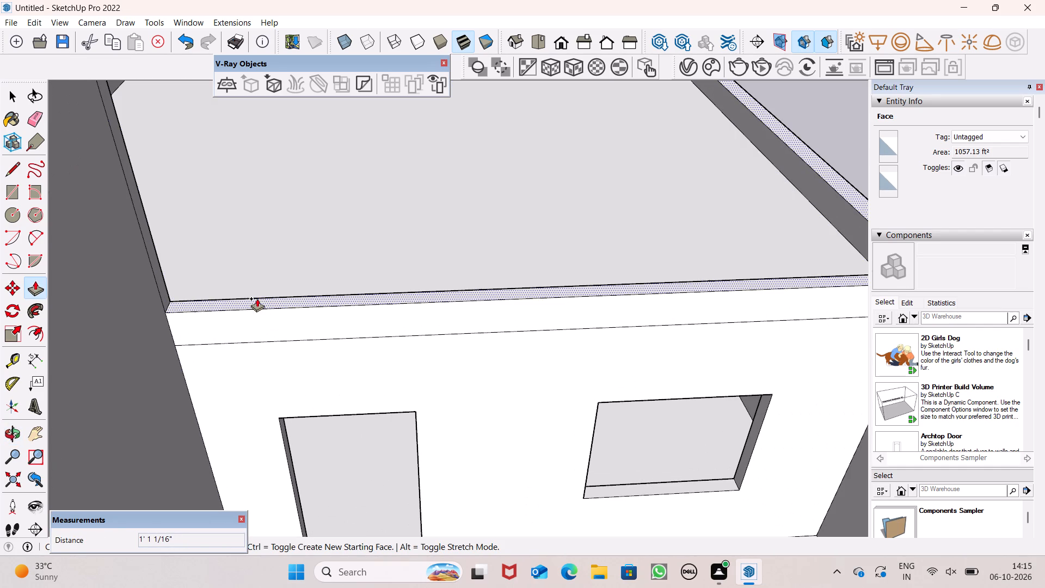
pyautogui.moveTo(257, 298); pyautogui.dragTo(258, 293)
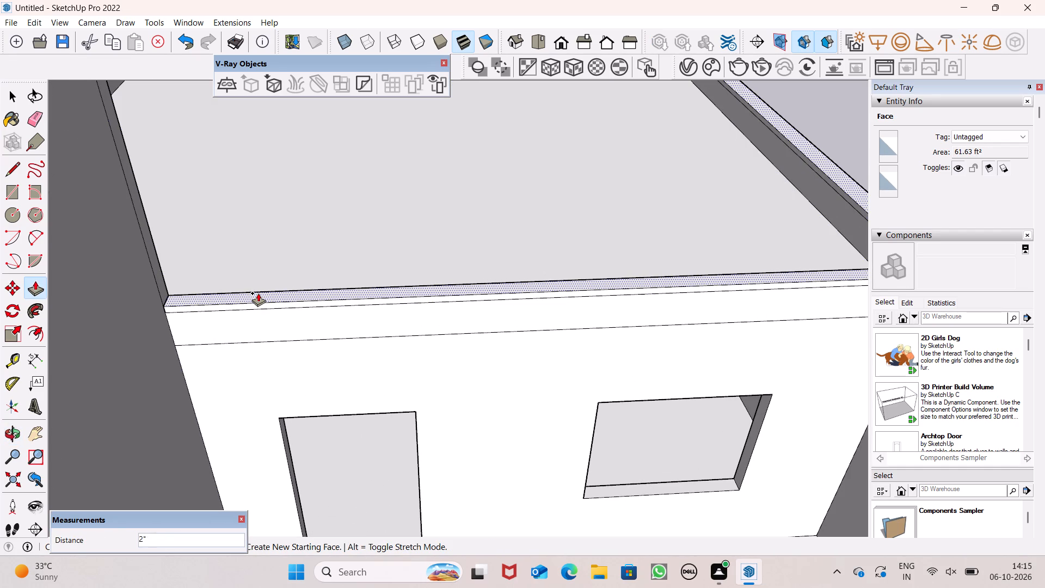
pyautogui.moveTo(258, 293); pyautogui.dragTo(261, 294)
pyautogui.press('3')
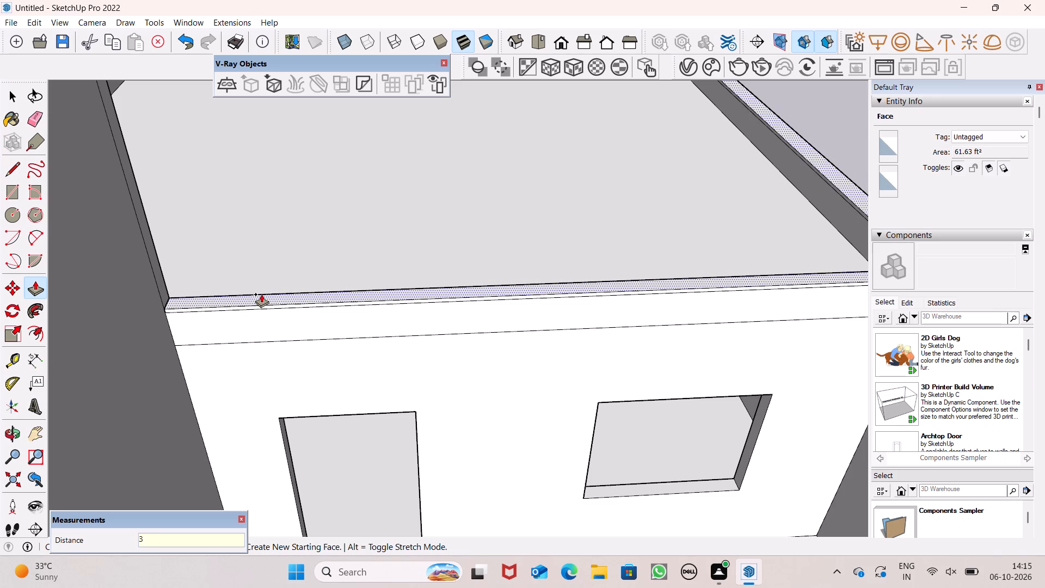
pyautogui.moveTo(261, 294); pyautogui.dragTo(261, 291)
pyautogui.press('BackSpace')
pyautogui.press('2')
pyautogui.hotkey('shift', '"')
pyautogui.press('Return')
pyautogui.scroll(-3, 313, 324)
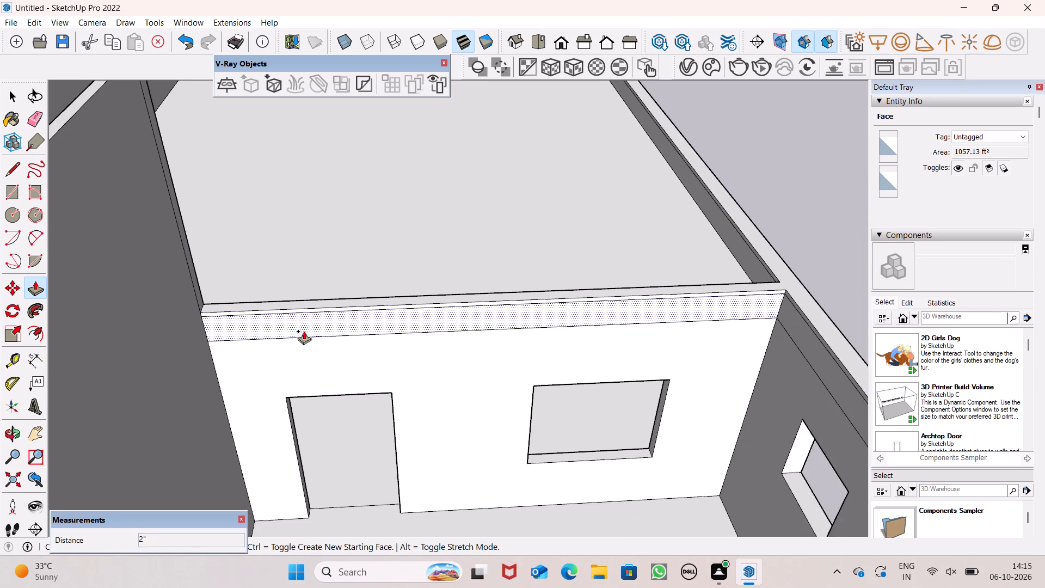
pyautogui.scroll(-1, 304, 331)
pyautogui.moveTo(331, 318); pyautogui.dragTo(318, 248, button='middle')
pyautogui.scroll(1, 348, 277)
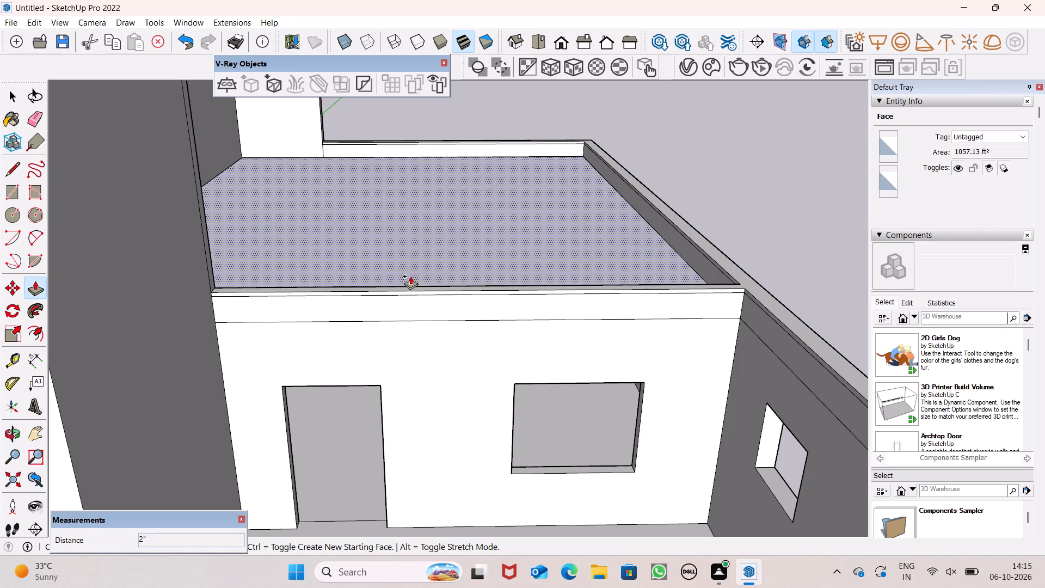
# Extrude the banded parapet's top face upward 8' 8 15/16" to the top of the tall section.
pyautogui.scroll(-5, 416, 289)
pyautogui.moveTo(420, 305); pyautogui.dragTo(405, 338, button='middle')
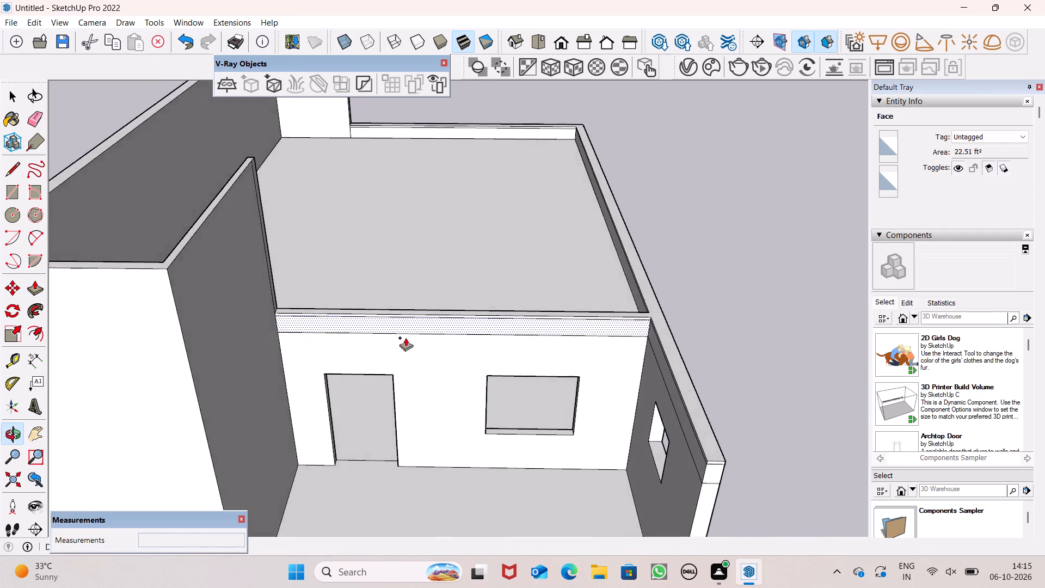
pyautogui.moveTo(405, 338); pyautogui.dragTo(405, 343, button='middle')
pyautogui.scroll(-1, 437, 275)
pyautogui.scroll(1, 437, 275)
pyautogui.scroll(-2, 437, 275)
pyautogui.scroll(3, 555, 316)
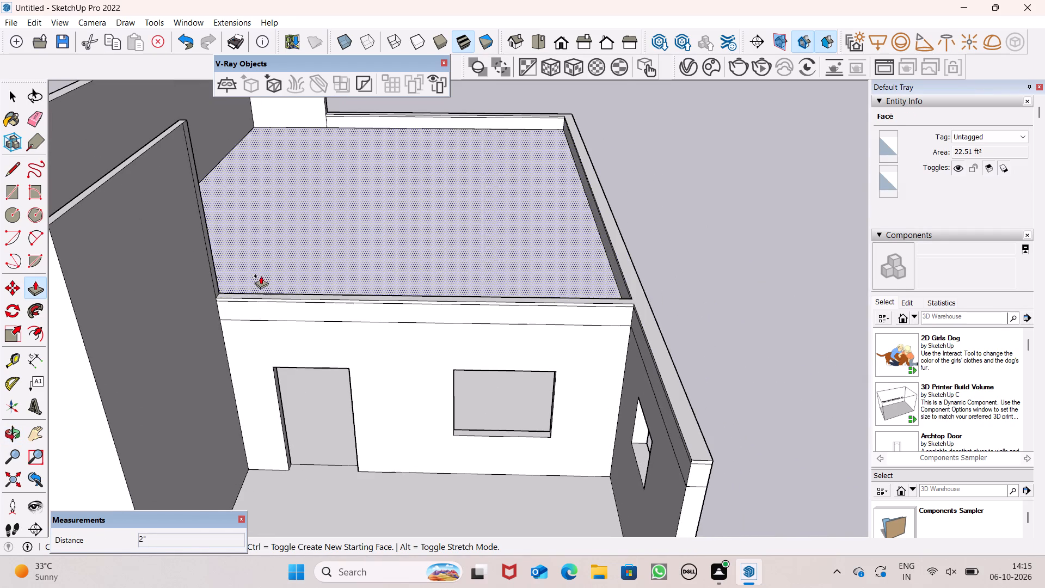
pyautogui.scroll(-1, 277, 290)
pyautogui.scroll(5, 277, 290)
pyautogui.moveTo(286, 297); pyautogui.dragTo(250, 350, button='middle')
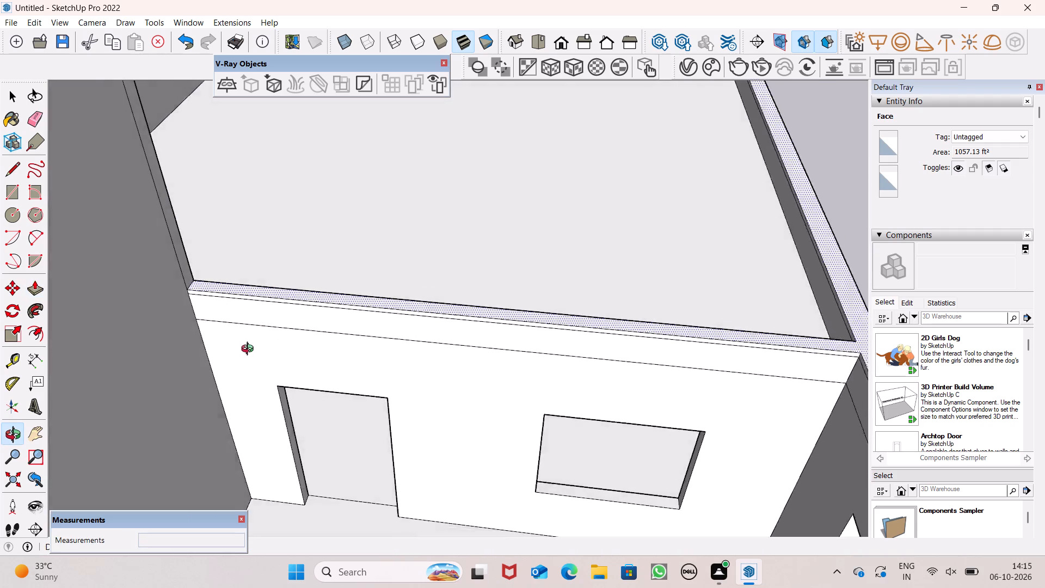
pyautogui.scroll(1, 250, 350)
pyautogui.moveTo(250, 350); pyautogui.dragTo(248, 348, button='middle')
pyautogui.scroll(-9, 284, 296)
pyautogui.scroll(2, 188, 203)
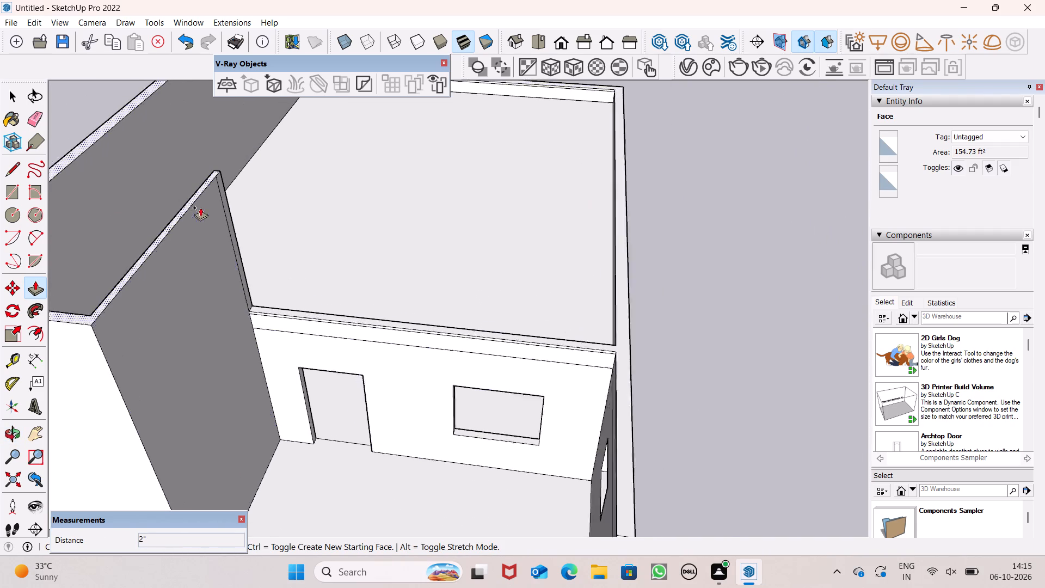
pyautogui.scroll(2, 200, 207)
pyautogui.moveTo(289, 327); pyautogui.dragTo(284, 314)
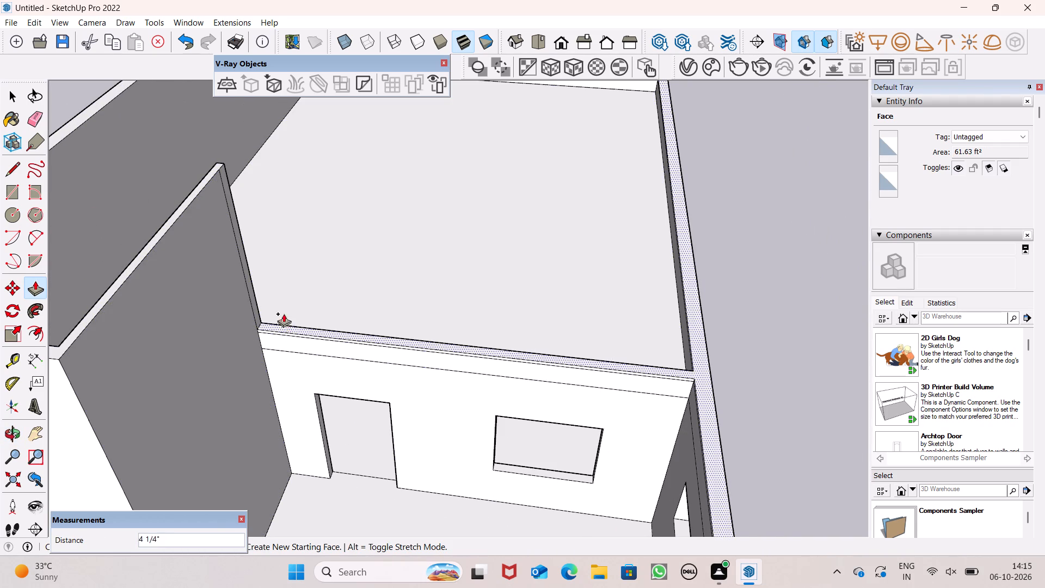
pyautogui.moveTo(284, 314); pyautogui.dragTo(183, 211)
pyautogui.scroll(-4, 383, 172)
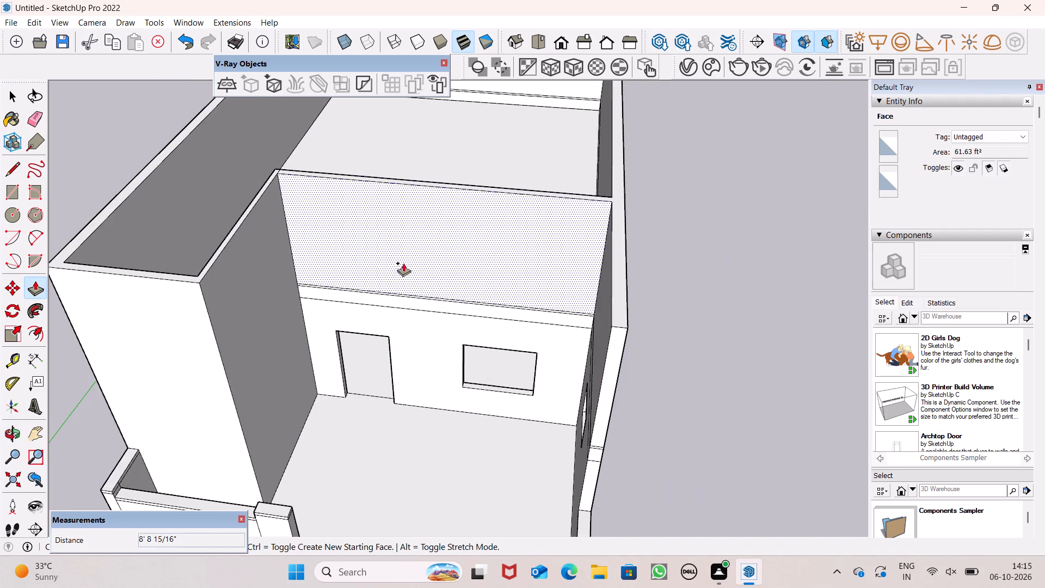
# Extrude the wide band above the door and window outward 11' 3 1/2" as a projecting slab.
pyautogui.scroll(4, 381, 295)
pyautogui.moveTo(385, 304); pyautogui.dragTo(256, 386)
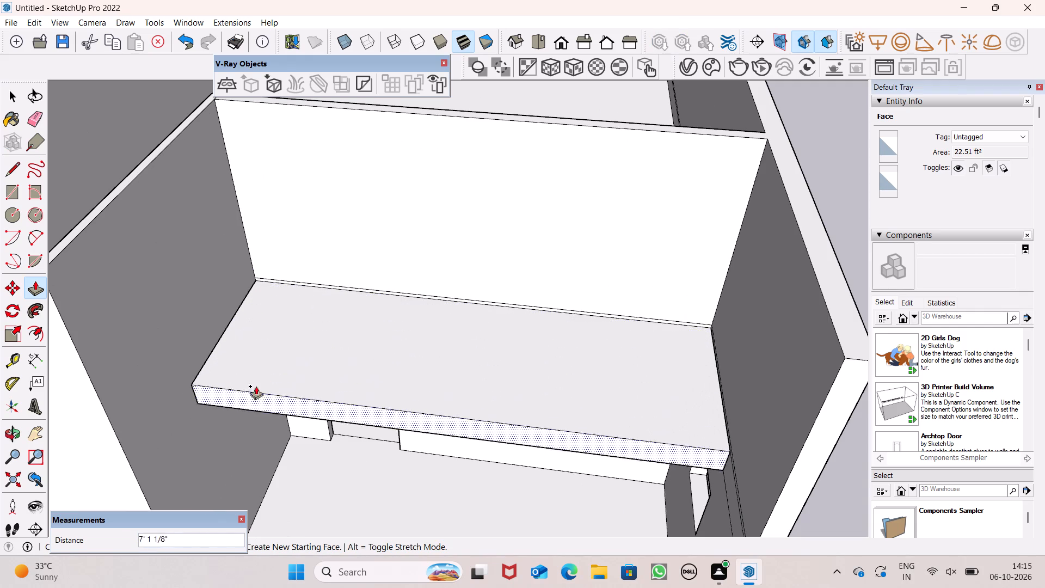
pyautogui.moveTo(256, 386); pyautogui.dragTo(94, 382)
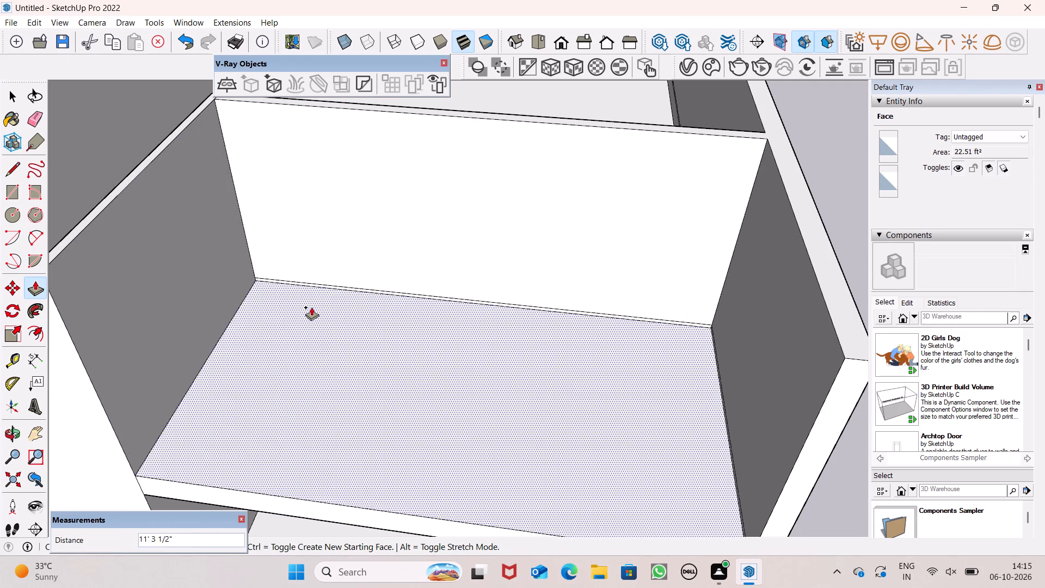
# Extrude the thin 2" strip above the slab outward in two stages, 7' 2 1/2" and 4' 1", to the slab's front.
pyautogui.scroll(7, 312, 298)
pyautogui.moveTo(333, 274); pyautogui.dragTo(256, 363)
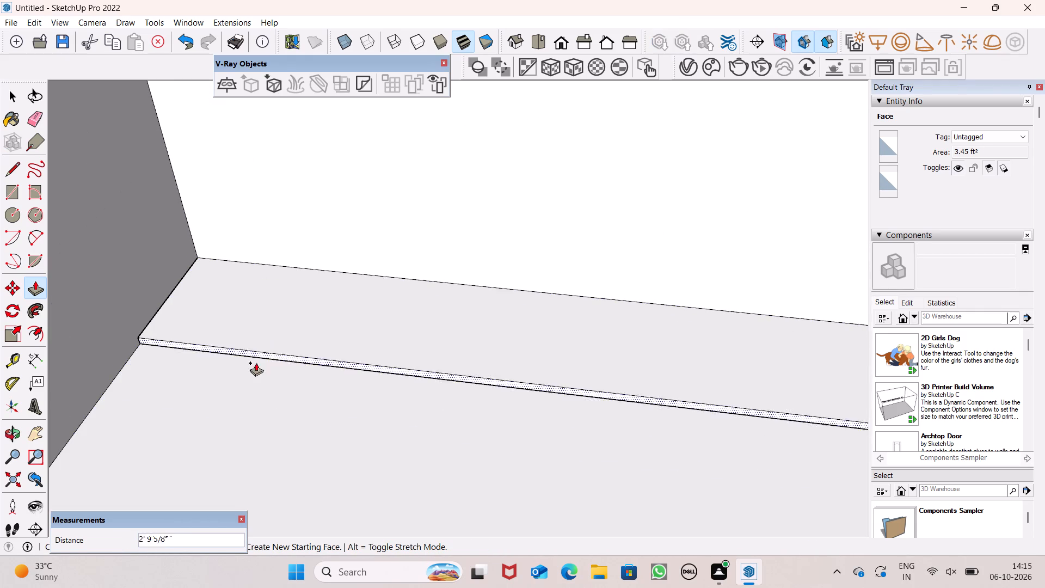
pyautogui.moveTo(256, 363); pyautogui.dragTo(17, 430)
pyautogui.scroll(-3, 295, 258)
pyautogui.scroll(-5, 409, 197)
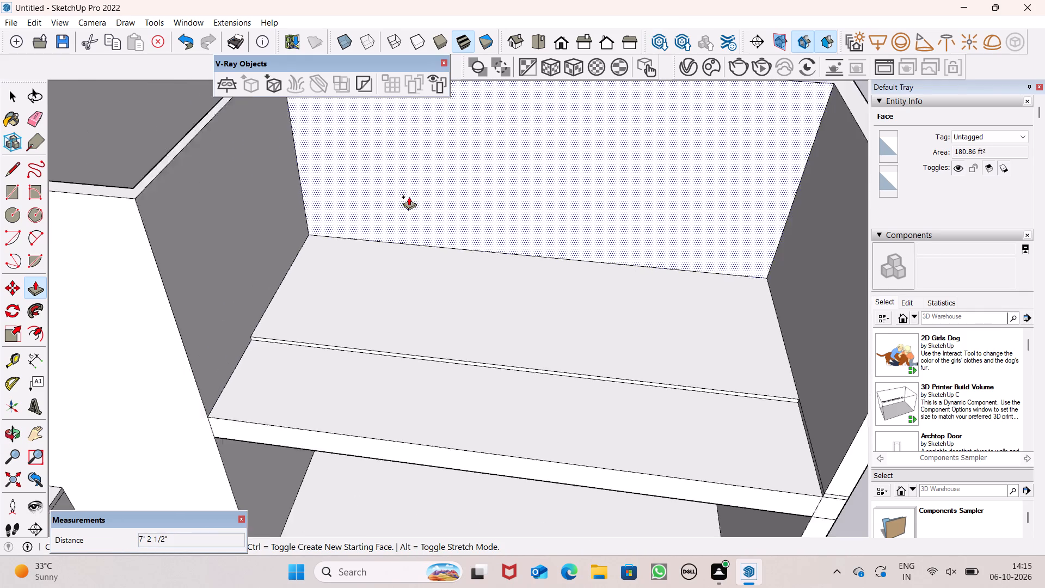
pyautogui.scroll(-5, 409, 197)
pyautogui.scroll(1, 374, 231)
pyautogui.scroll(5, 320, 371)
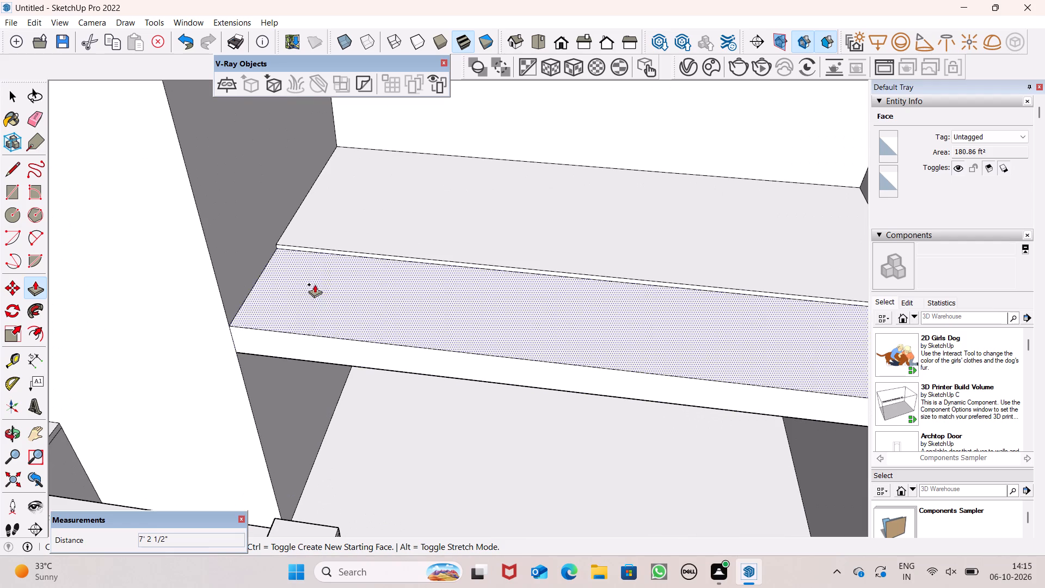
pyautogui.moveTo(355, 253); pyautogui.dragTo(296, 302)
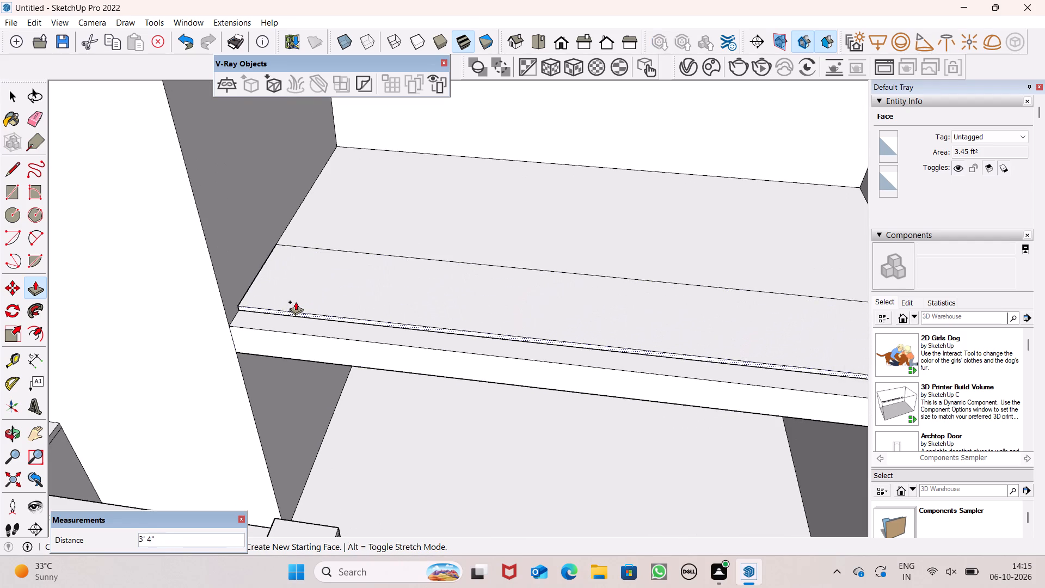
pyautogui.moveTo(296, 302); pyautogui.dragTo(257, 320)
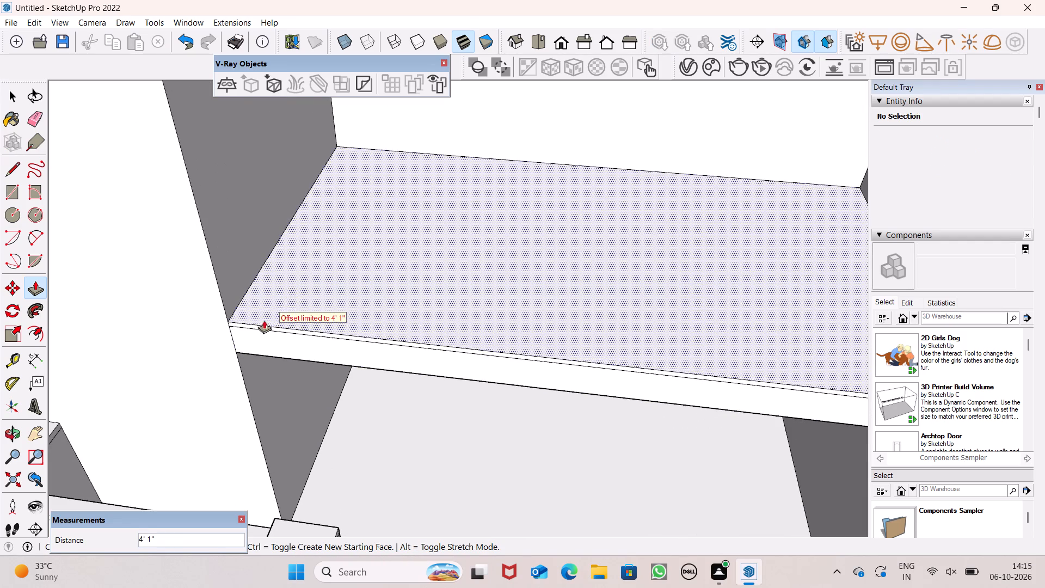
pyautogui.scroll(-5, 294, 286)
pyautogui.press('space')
# Examine the projecting slab and the raised wall above the door and window from the front.
pyautogui.scroll(-2, 459, 292)
pyautogui.scroll(-3, 539, 318)
pyautogui.scroll(4, 467, 148)
pyautogui.scroll(-1, 471, 139)
pyautogui.scroll(1, 578, 256)
pyautogui.moveTo(574, 255); pyautogui.dragTo(643, 56, button='middle')
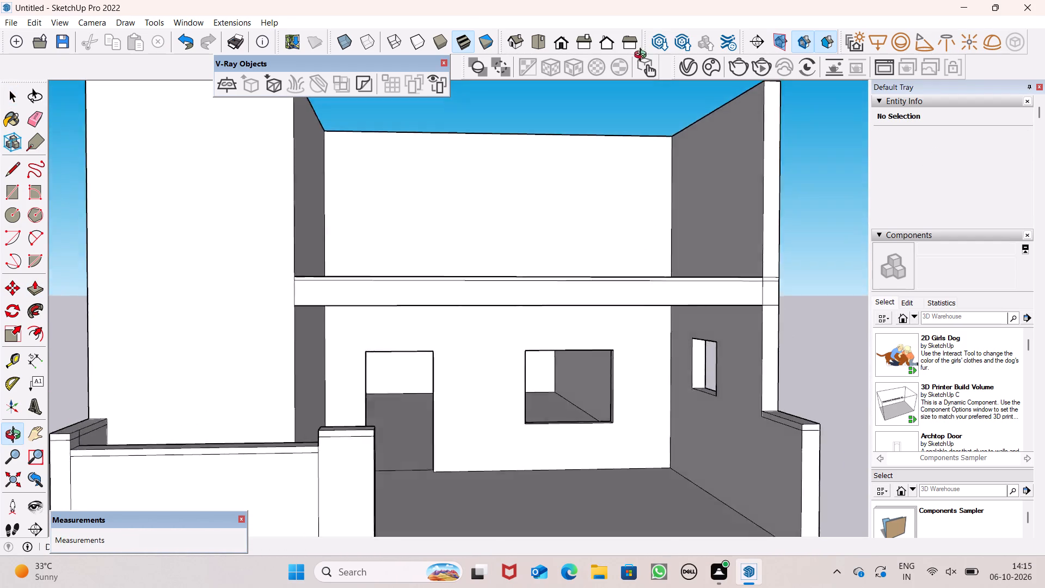
pyautogui.moveTo(643, 56); pyautogui.dragTo(604, 86, button='middle')
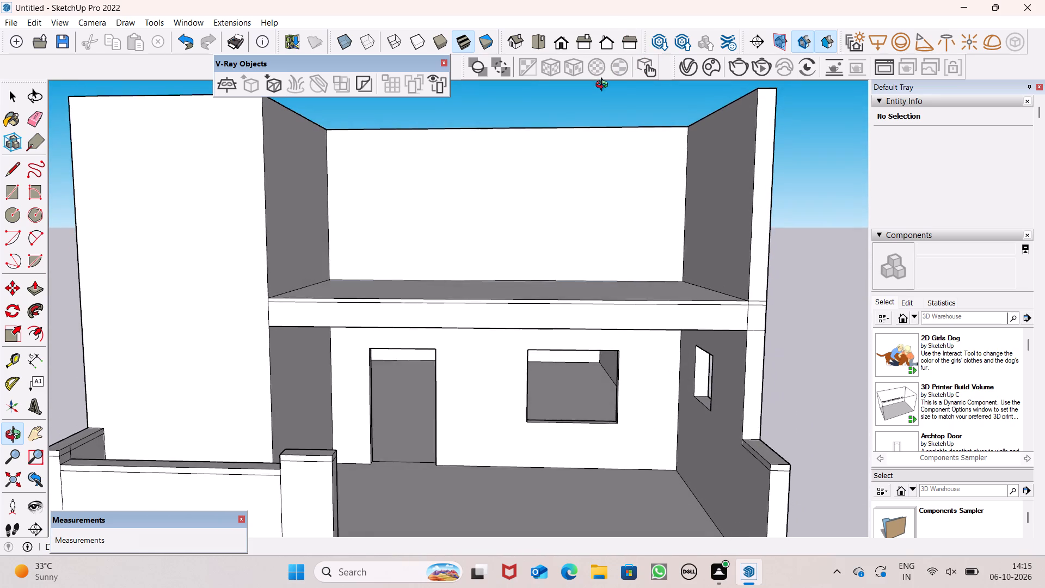
pyautogui.moveTo(604, 86); pyautogui.dragTo(605, 87, button='middle')
pyautogui.scroll(1, 630, 137)
pyautogui.scroll(2, 587, 176)
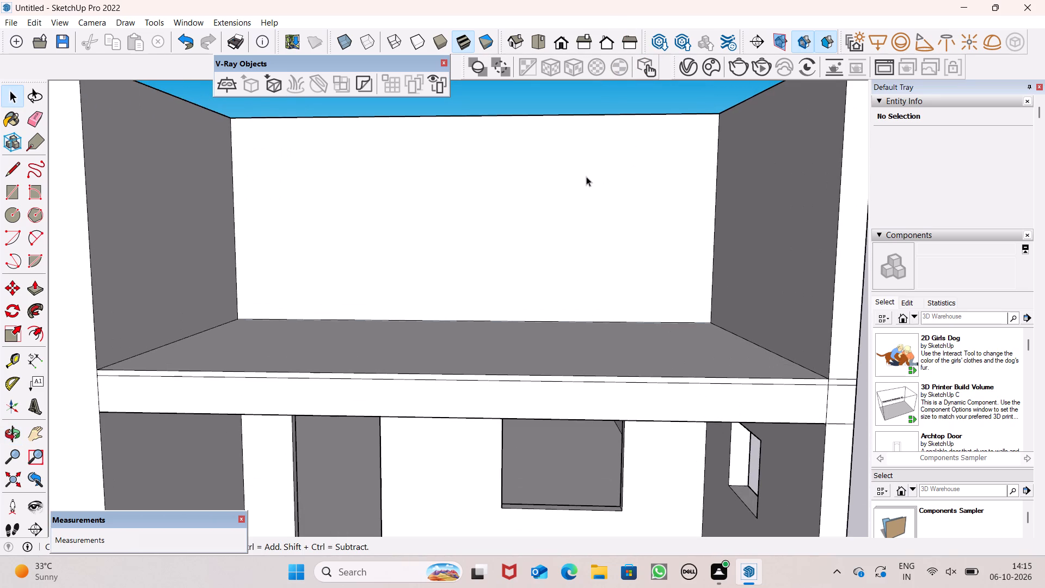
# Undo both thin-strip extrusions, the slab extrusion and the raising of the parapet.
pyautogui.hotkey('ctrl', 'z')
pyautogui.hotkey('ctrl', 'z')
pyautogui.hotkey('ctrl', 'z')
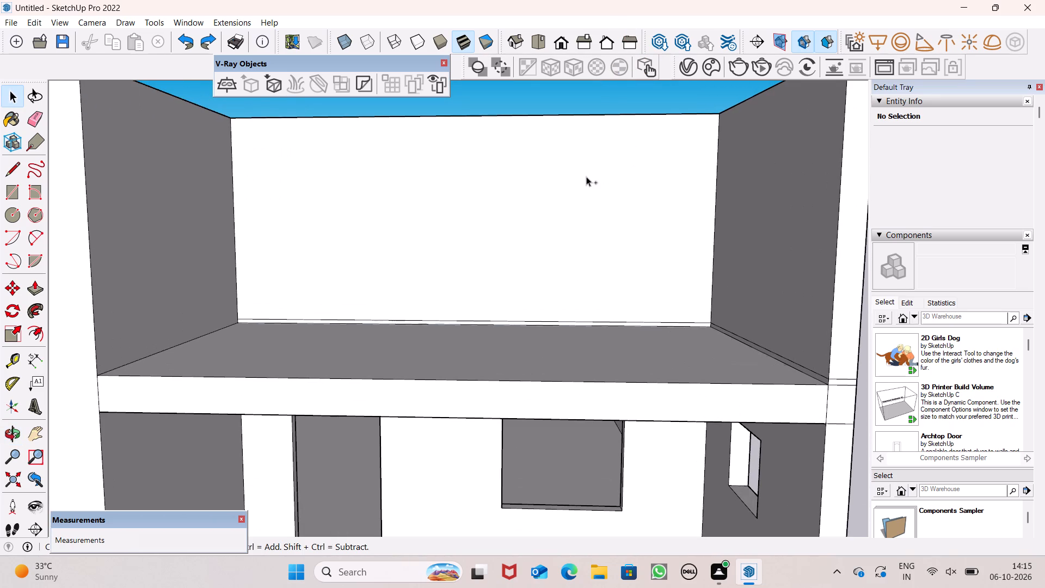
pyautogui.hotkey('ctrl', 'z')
# Undo the 2" band extrusion along the top of the low parapet.
pyautogui.scroll(-3, 634, 216)
pyautogui.scroll(1, 634, 218)
pyautogui.moveTo(638, 226); pyautogui.dragTo(622, 343, button='middle')
pyautogui.scroll(1, 639, 234)
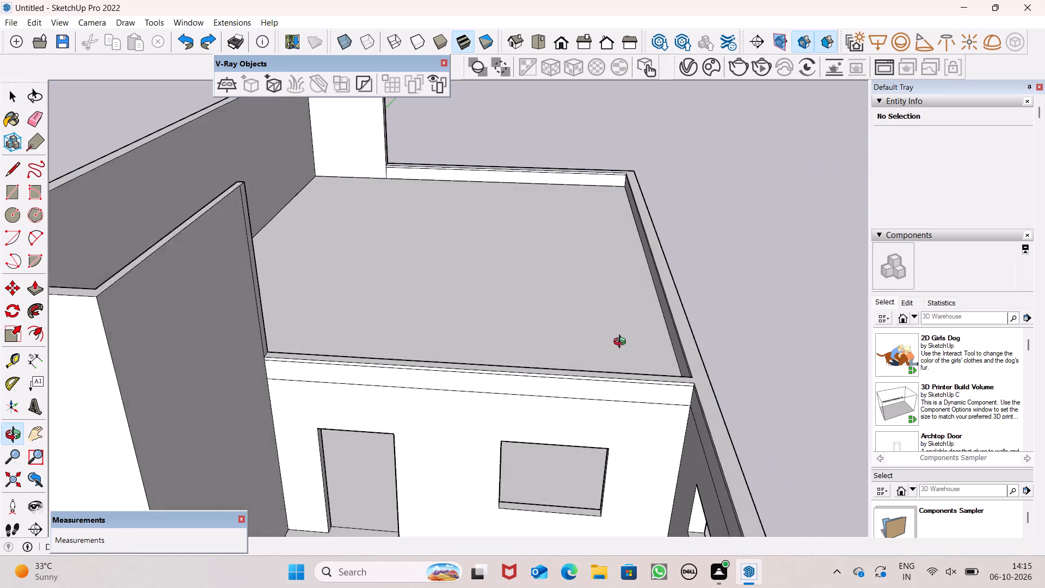
pyautogui.moveTo(622, 343); pyautogui.dragTo(621, 350, button='middle')
pyautogui.hotkey('ctrl', 'z')
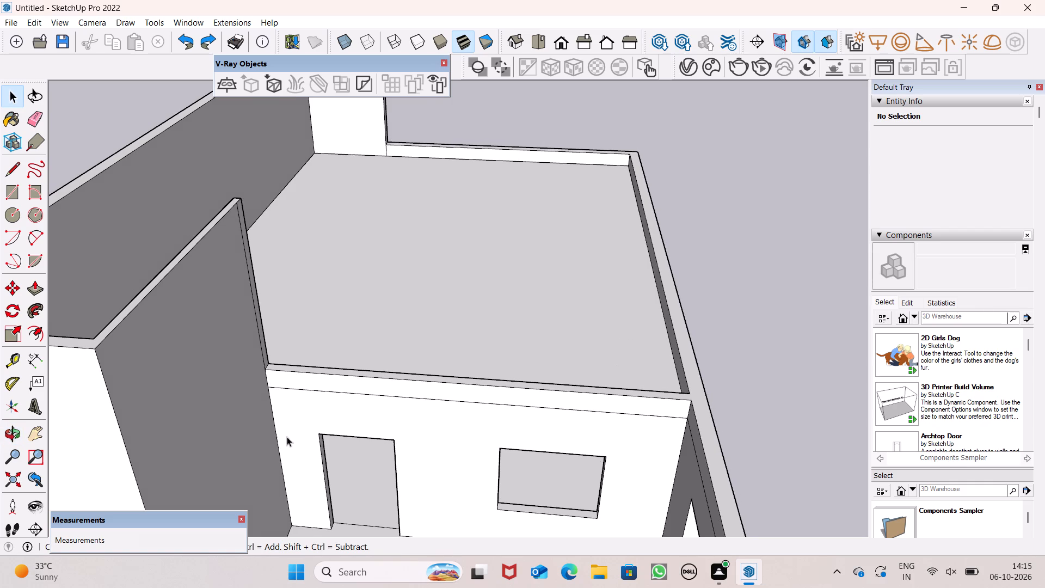
# Check the height between the tall section's top corner and the low parapet with the Dimension tool, without placing a dimension.
pyautogui.scroll(-2, 498, 303)
pyautogui.moveTo(543, 399); pyautogui.dragTo(543, 312, button='middle')
pyautogui.scroll(2, 530, 341)
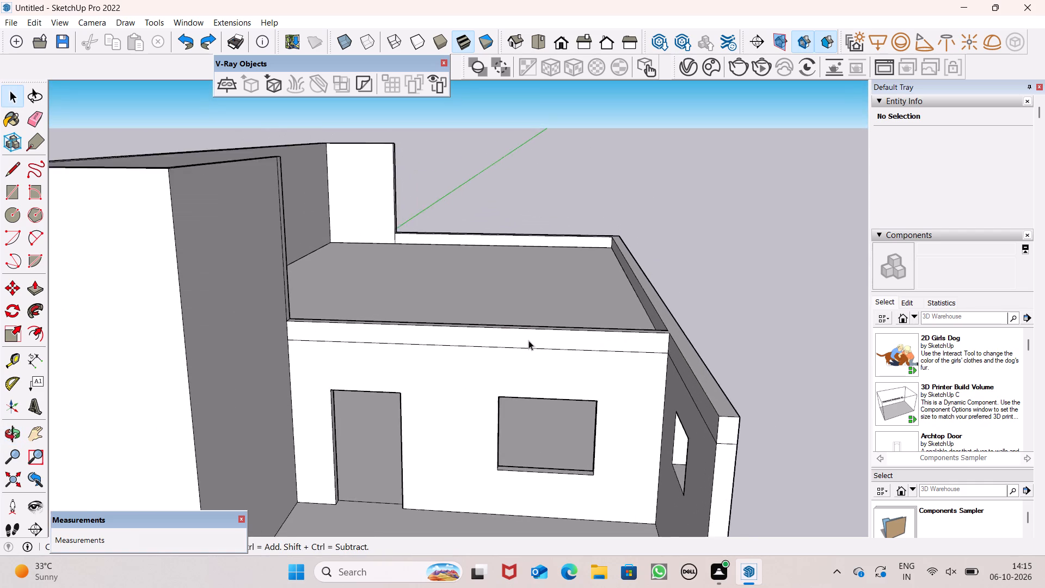
pyautogui.scroll(2, 528, 340)
pyautogui.scroll(-1, 517, 318)
pyautogui.scroll(-2, 401, 316)
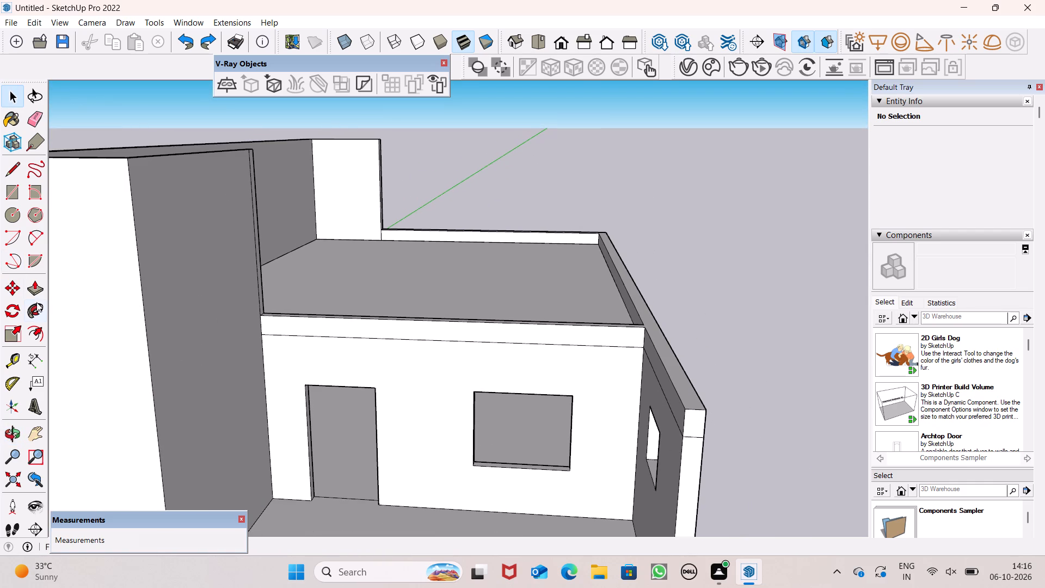
pyautogui.click(32, 363)
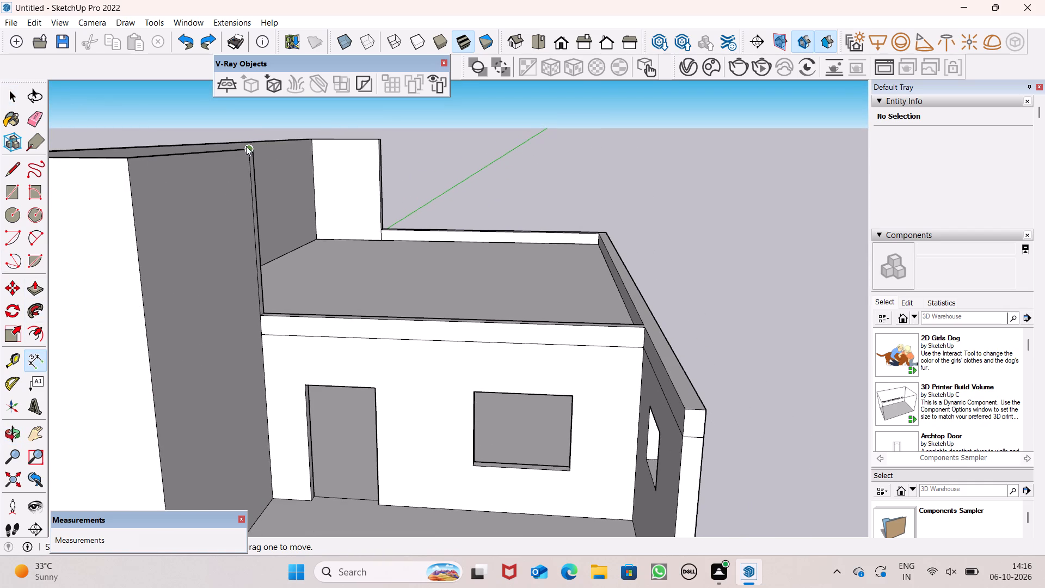
pyautogui.click(251, 150)
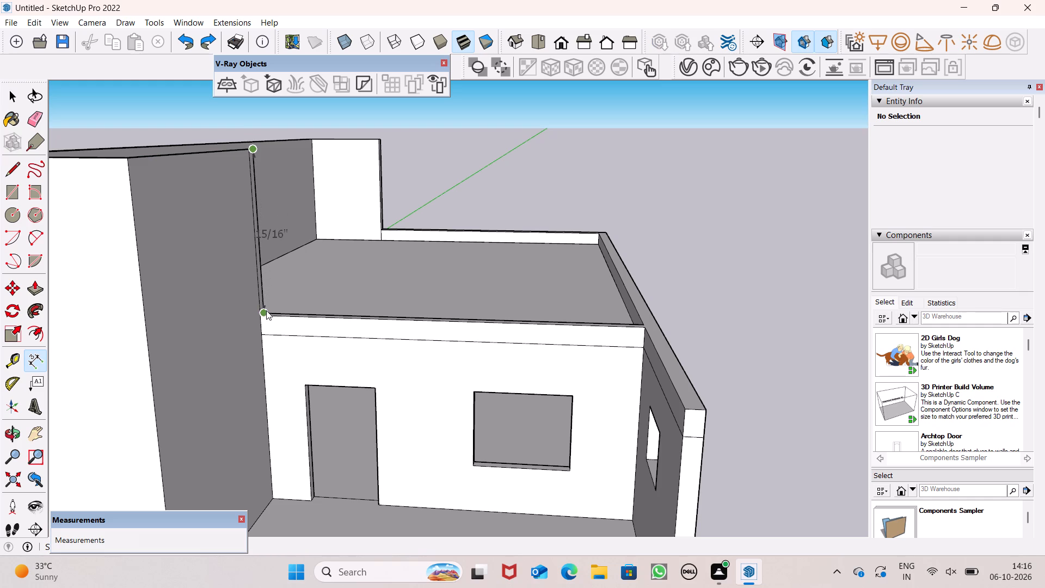
pyautogui.press('space')
# Extrude the low parapet's top face upward 8' 10 15/16" to the top of the tall section.
pyautogui.moveTo(394, 313); pyautogui.dragTo(398, 416, button='middle')
pyautogui.scroll(1, 390, 427)
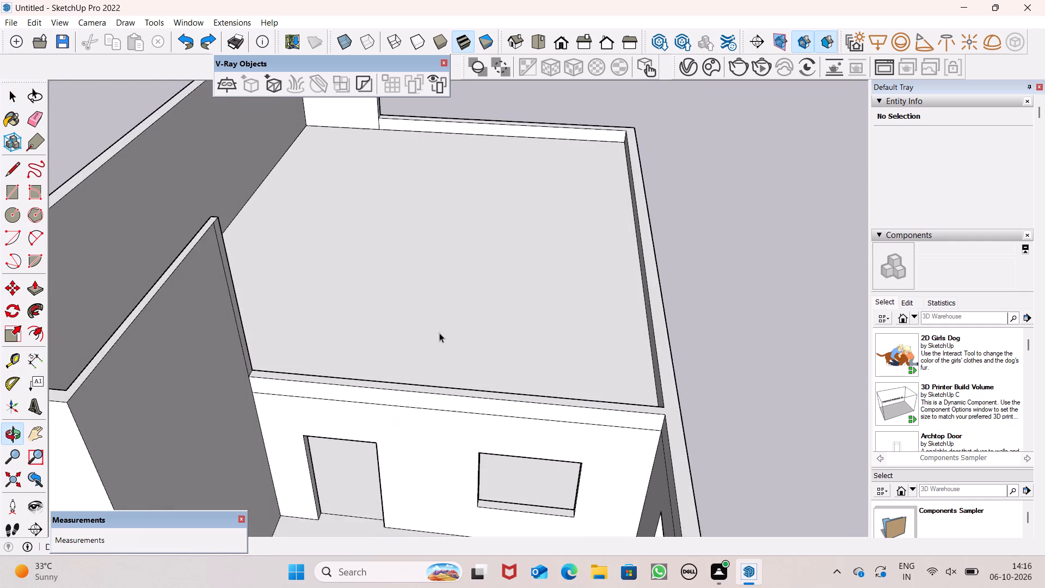
pyautogui.scroll(-2, 435, 328)
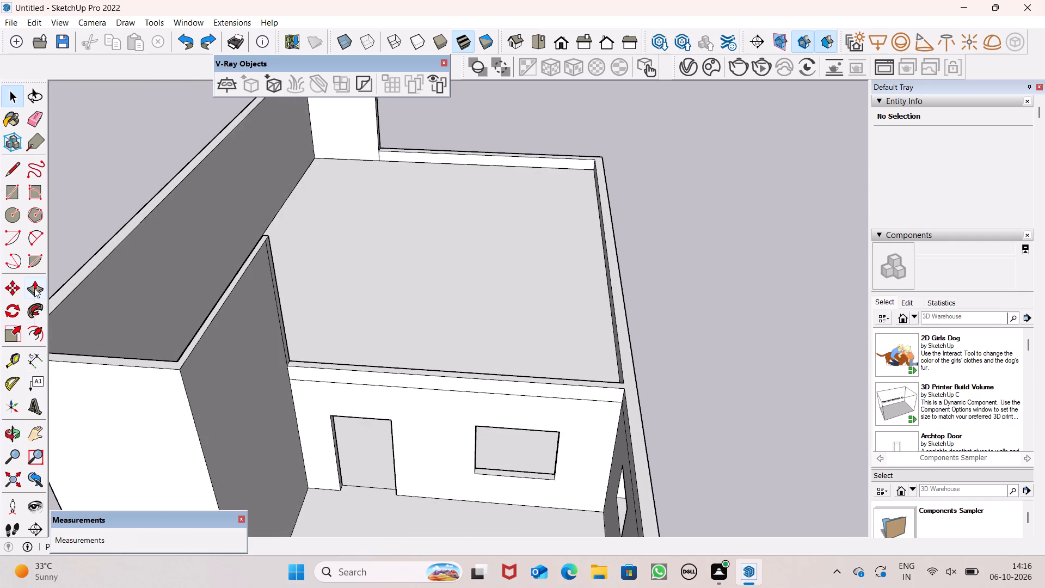
pyautogui.click(35, 288)
pyautogui.scroll(4, 354, 352)
pyautogui.moveTo(365, 385); pyautogui.dragTo(358, 443, button='middle')
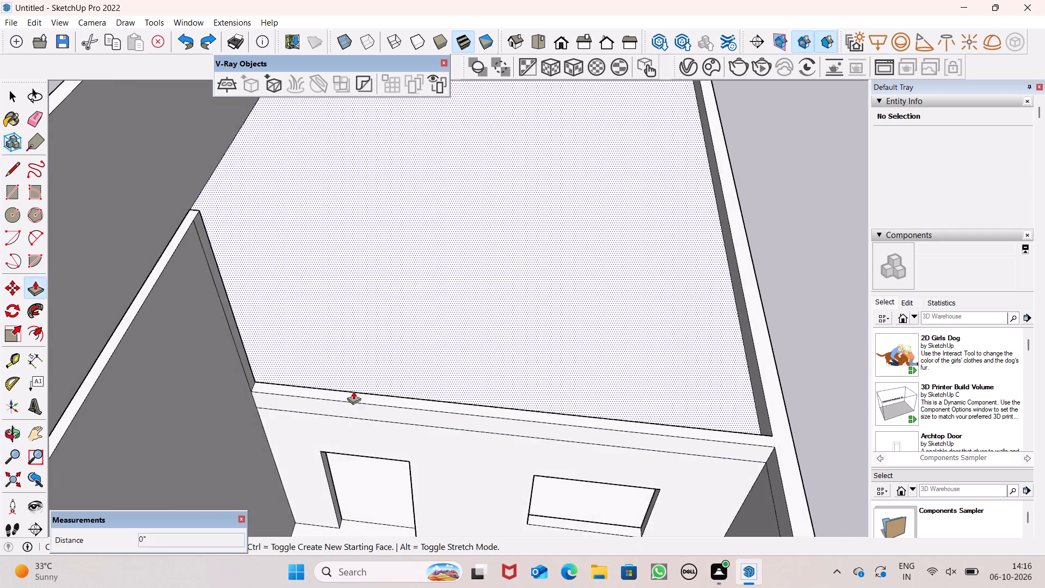
pyautogui.scroll(3, 353, 391)
pyautogui.moveTo(335, 396); pyautogui.dragTo(113, 201)
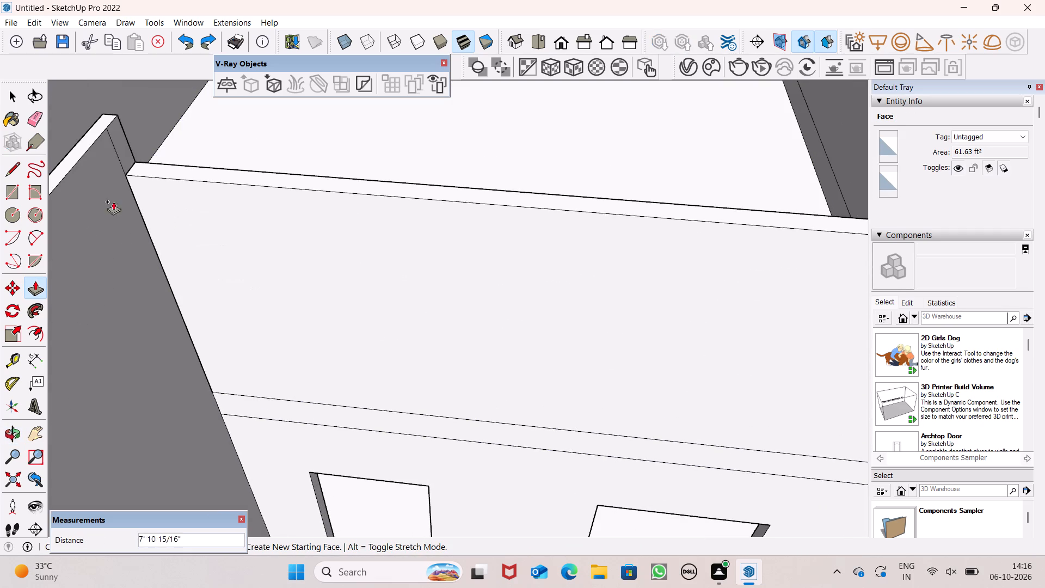
pyautogui.moveTo(113, 201); pyautogui.dragTo(60, 185)
# Extrude the band above the door and window outward 11' 3 1/2" to form a projecting slab between the side walls.
pyautogui.scroll(-2, 398, 194)
pyautogui.scroll(-10, 458, 225)
pyautogui.scroll(1, 466, 237)
pyautogui.moveTo(499, 287); pyautogui.dragTo(492, 92, button='middle')
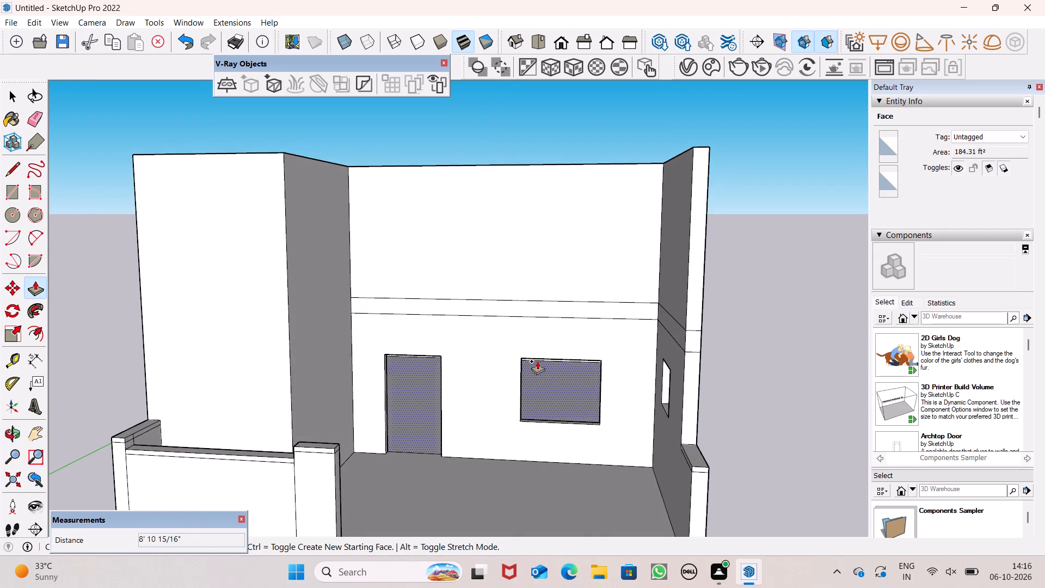
pyautogui.scroll(-1, 537, 359)
pyautogui.moveTo(539, 348); pyautogui.dragTo(539, 360, button='middle')
pyautogui.moveTo(464, 314); pyautogui.dragTo(464, 316)
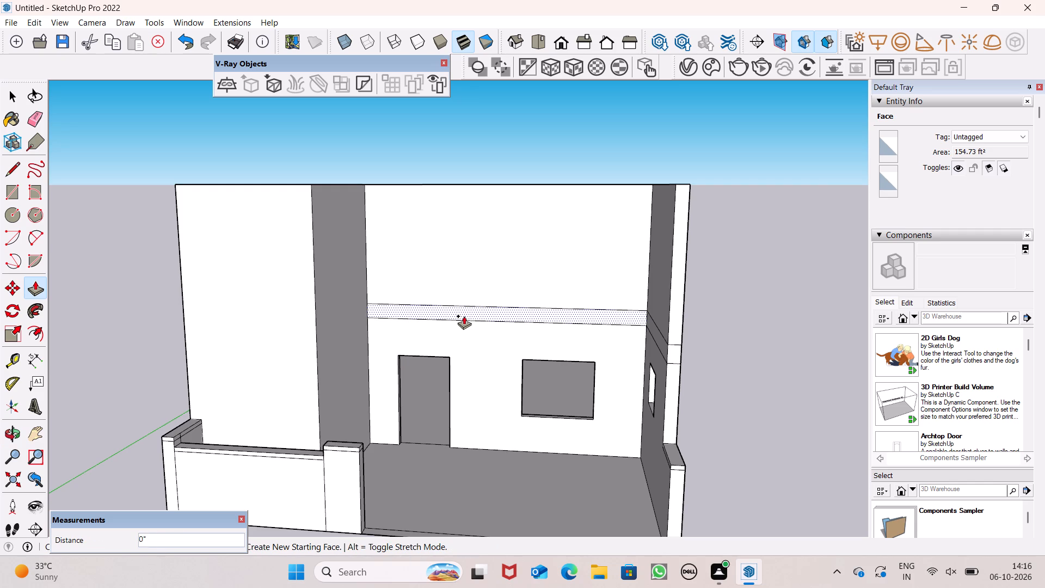
pyautogui.moveTo(464, 316); pyautogui.dragTo(317, 310)
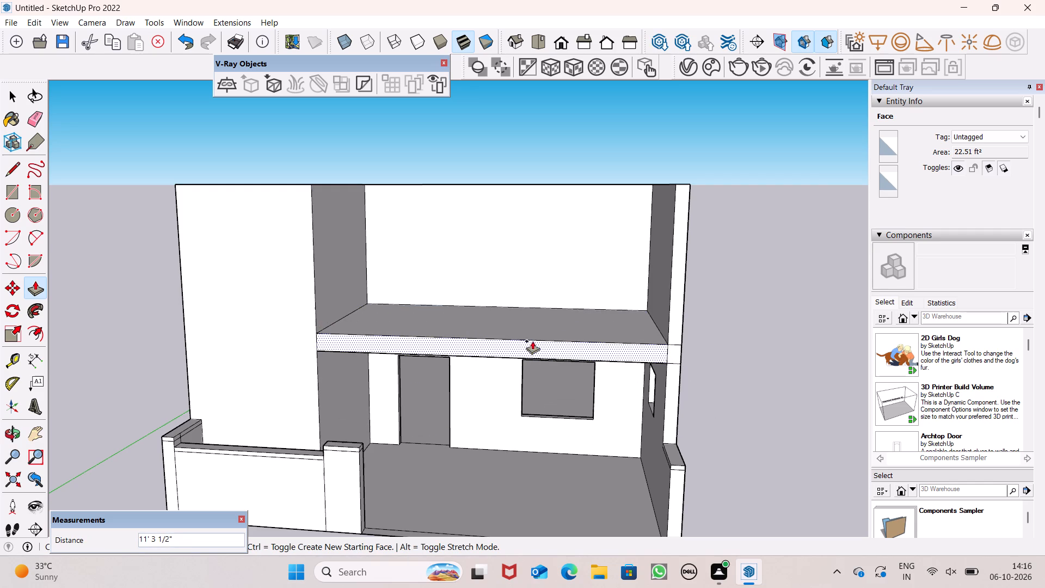
# Examine the projecting slab, the upper walls and the open top from the front and above.
pyautogui.moveTo(469, 383); pyautogui.dragTo(473, 362, button='middle')
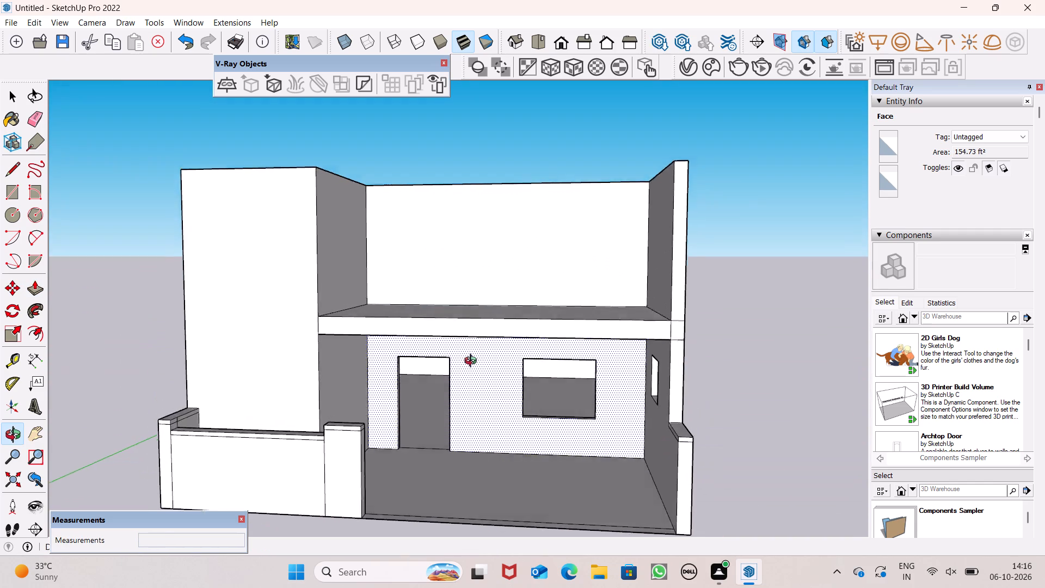
pyautogui.moveTo(473, 362); pyautogui.dragTo(487, 337, button='middle')
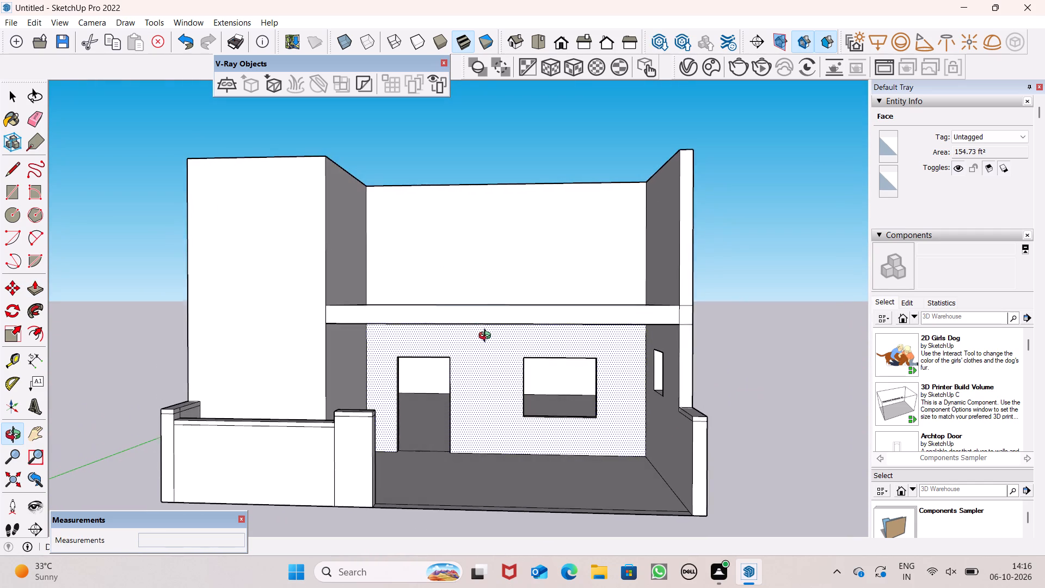
pyautogui.moveTo(487, 337); pyautogui.dragTo(488, 338, button='middle')
pyautogui.scroll(1, 526, 251)
pyautogui.press('space')
pyautogui.moveTo(526, 272); pyautogui.dragTo(517, 317, button='middle')
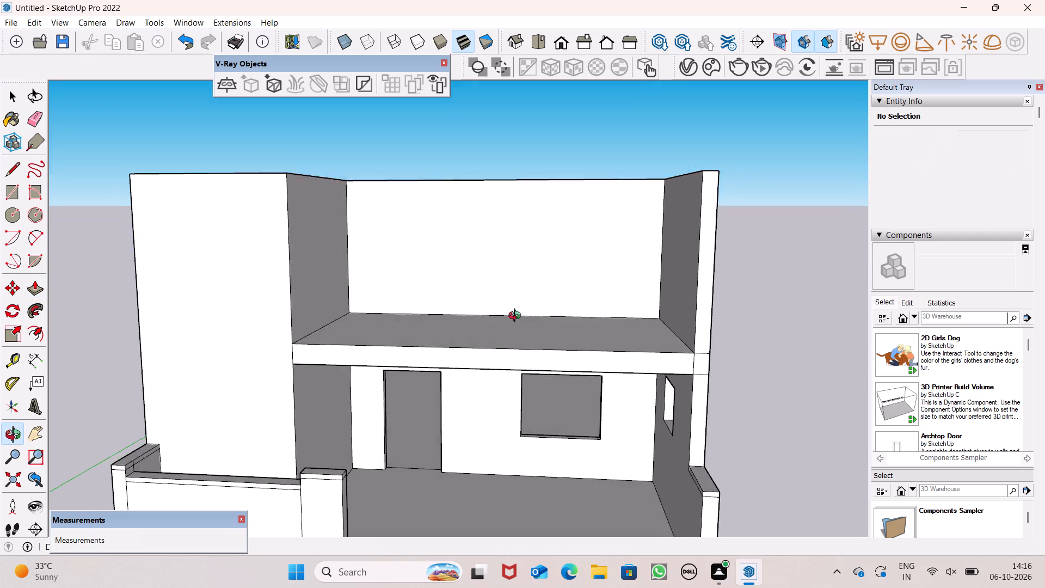
pyautogui.moveTo(517, 317); pyautogui.dragTo(522, 359, button='middle')
pyautogui.scroll(3, 632, 267)
pyautogui.moveTo(640, 265); pyautogui.dragTo(639, 248, button='middle')
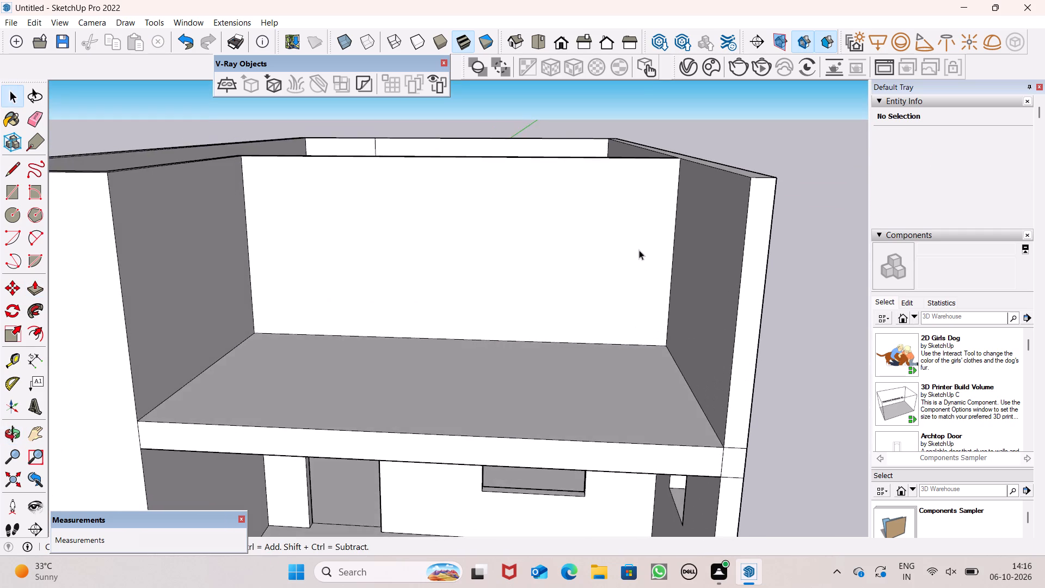
# Draw a window rectangle about 4' 6" by 4' 2" near the tall section on the upper-storey wall behind the slab.
pyautogui.scroll(-3, 638, 253)
pyautogui.scroll(-1, 343, 217)
pyautogui.click(13, 197)
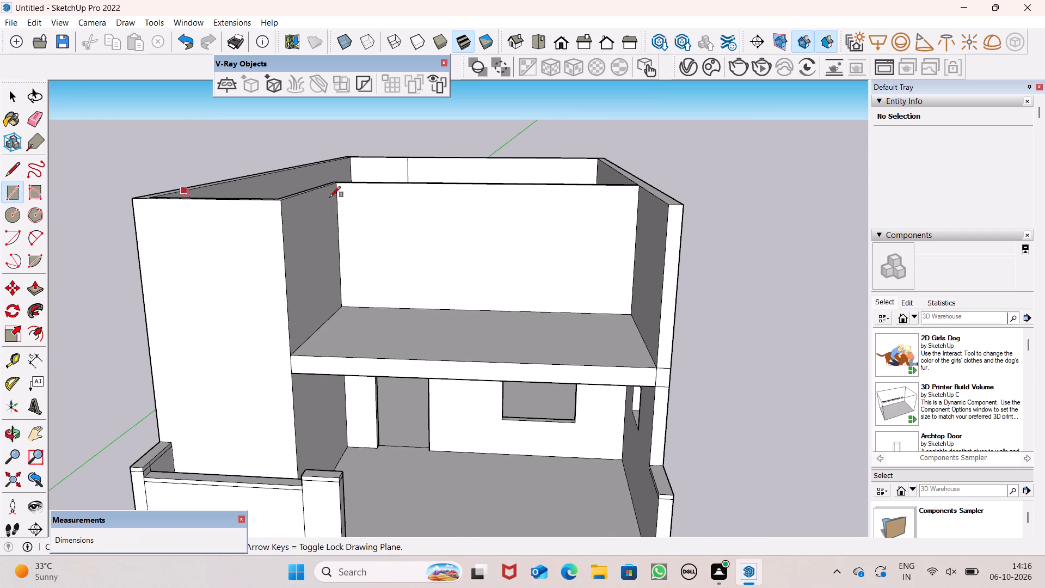
pyautogui.scroll(4, 391, 197)
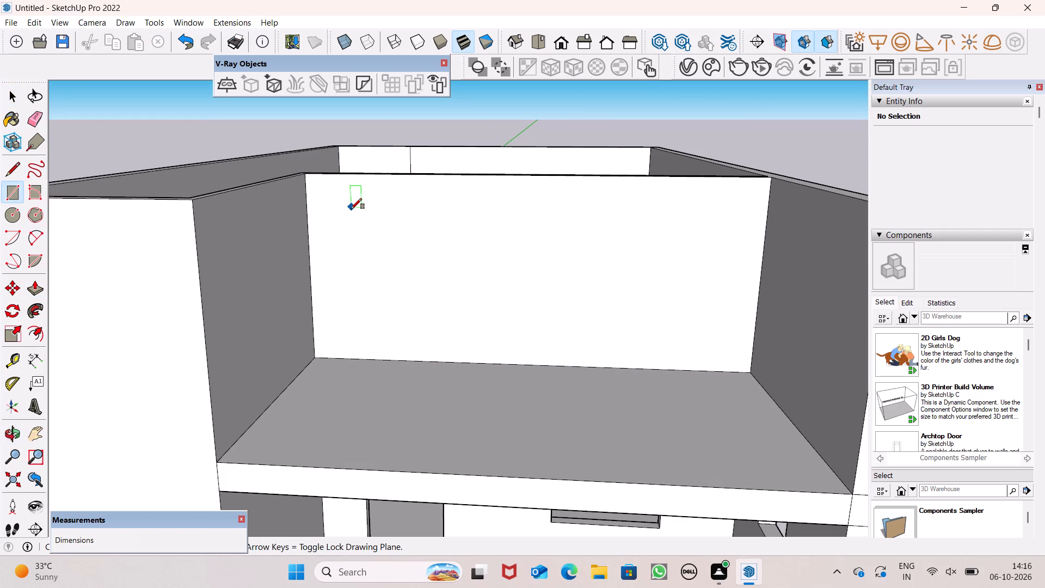
pyautogui.click(351, 215)
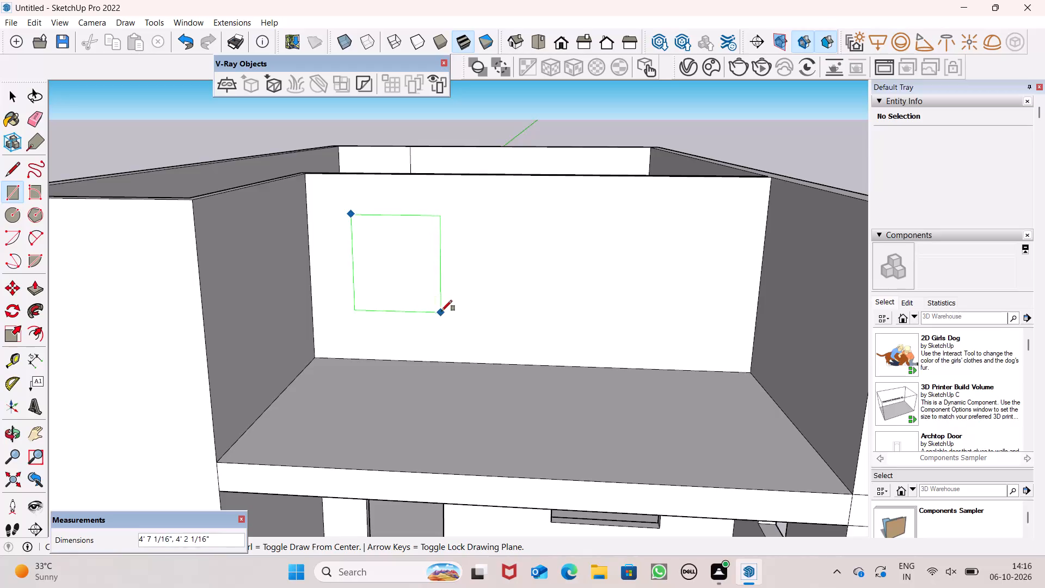
pyautogui.click(441, 311)
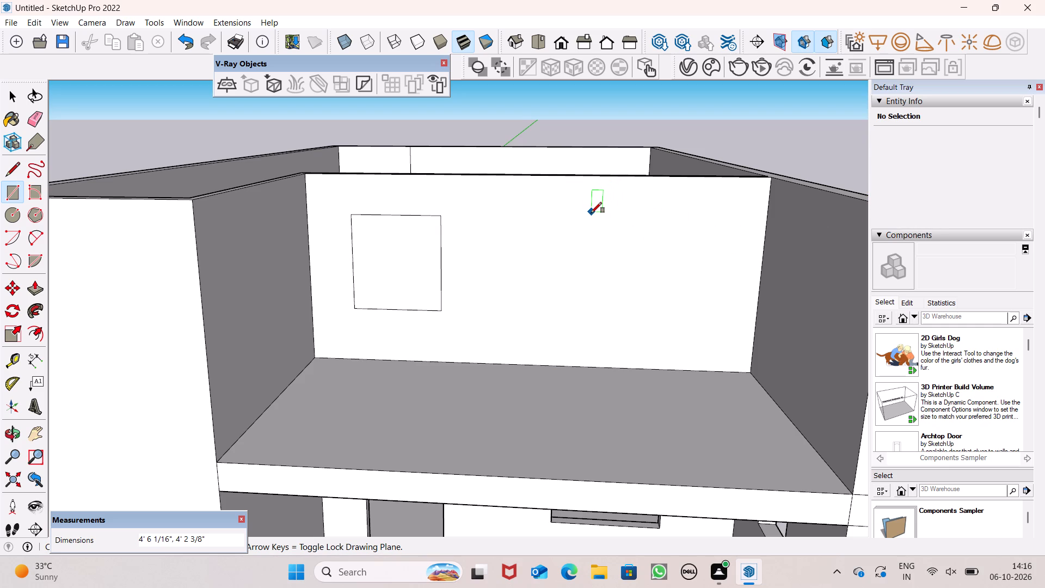
# Draw a second window rectangle about 5' 7" by 4' 2" on the same upper-storey wall, towards the far side wall.
pyautogui.click(561, 213)
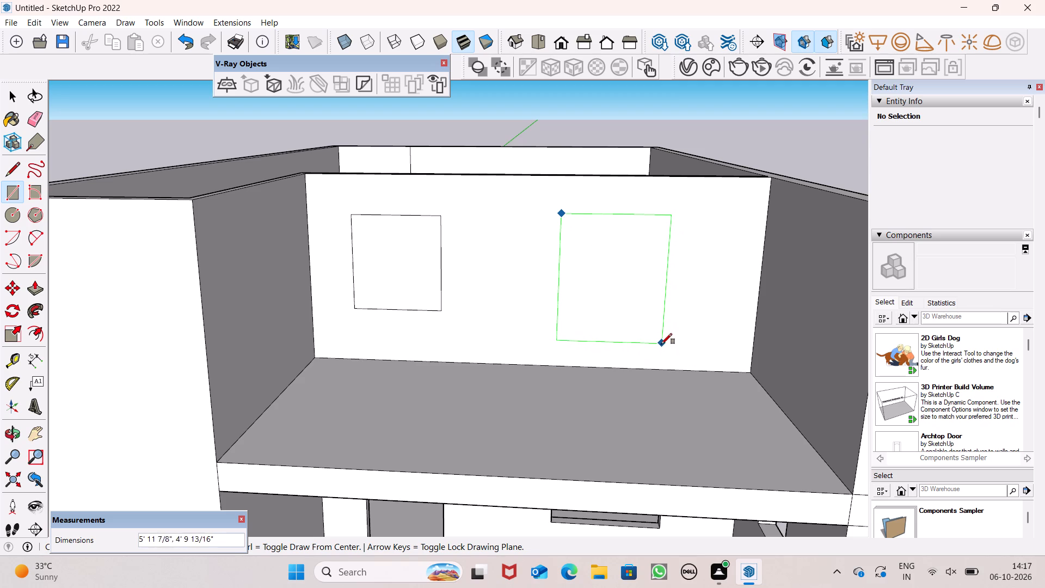
pyautogui.click(648, 335)
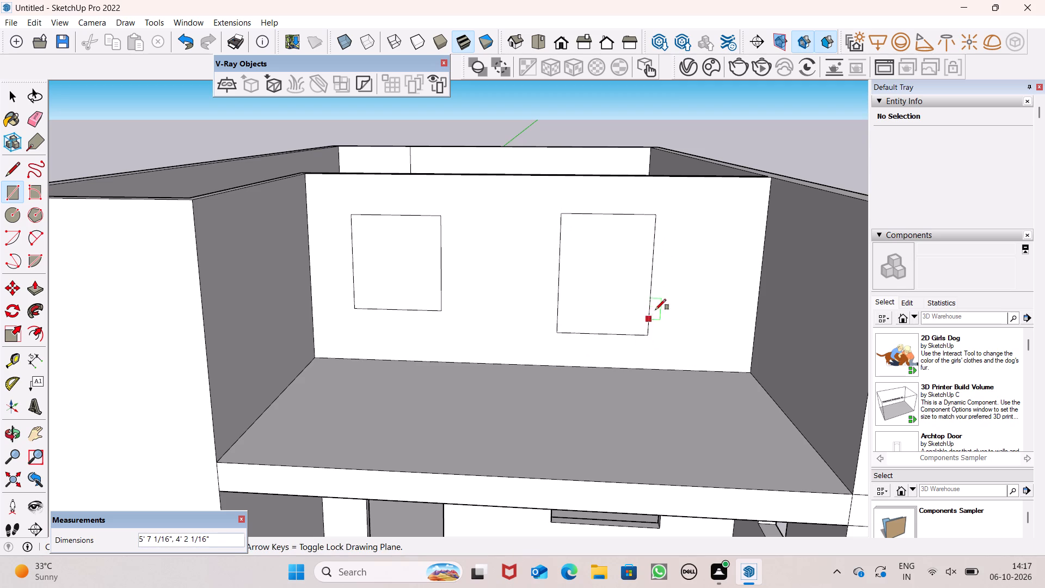
pyautogui.press('space')
# Push both window rectangles back through the upper-storey wall to cut two open window openings.
pyautogui.scroll(-4, 634, 278)
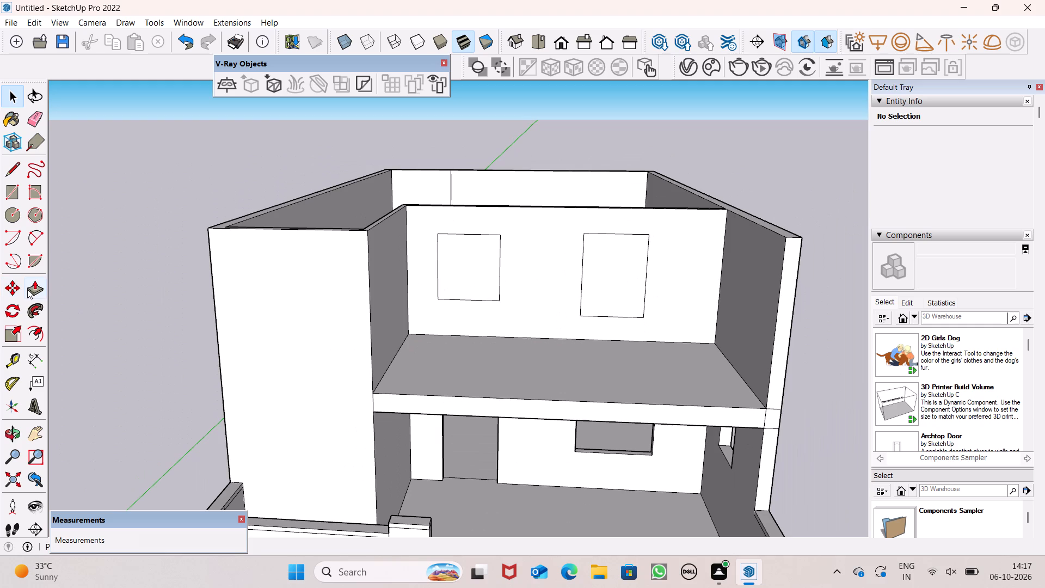
pyautogui.moveTo(27, 289); pyautogui.dragTo(36, 288)
pyautogui.moveTo(456, 278); pyautogui.dragTo(462, 271)
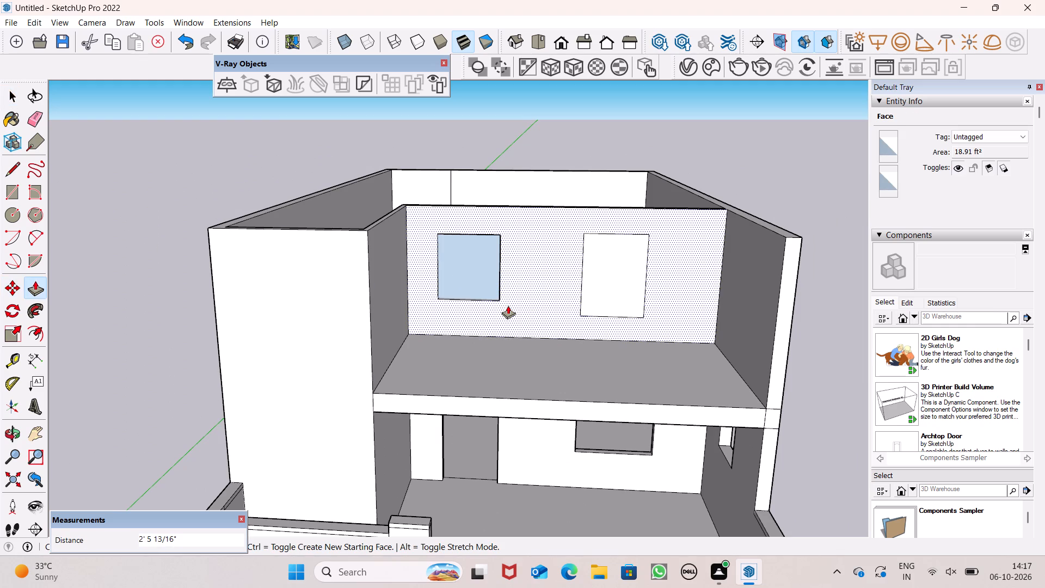
pyautogui.hotkey('ctrl', 'z')
pyautogui.moveTo(481, 285); pyautogui.dragTo(480, 281)
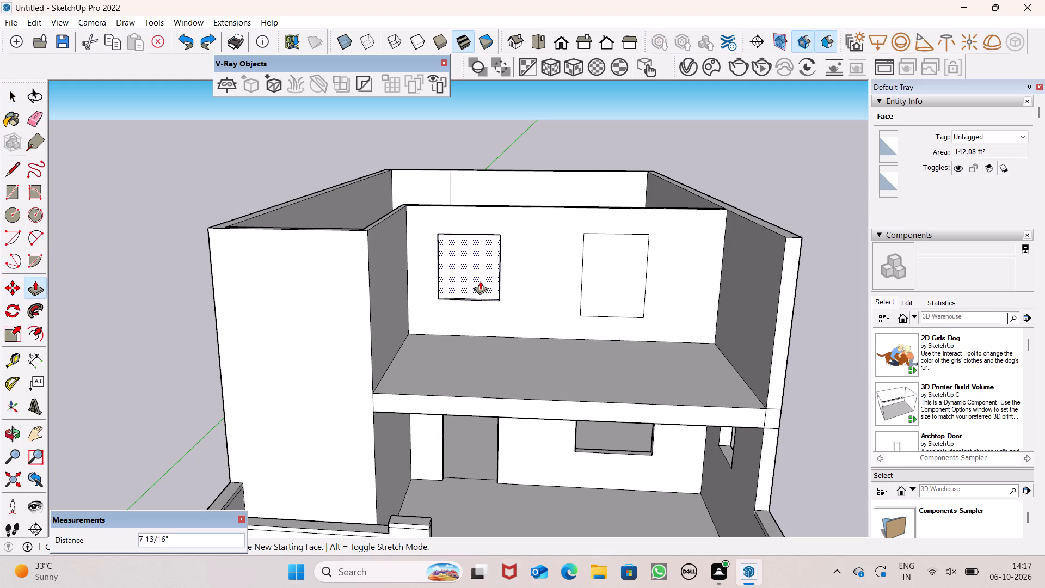
pyautogui.moveTo(480, 281); pyautogui.dragTo(478, 276)
pyautogui.moveTo(612, 292); pyautogui.dragTo(622, 280)
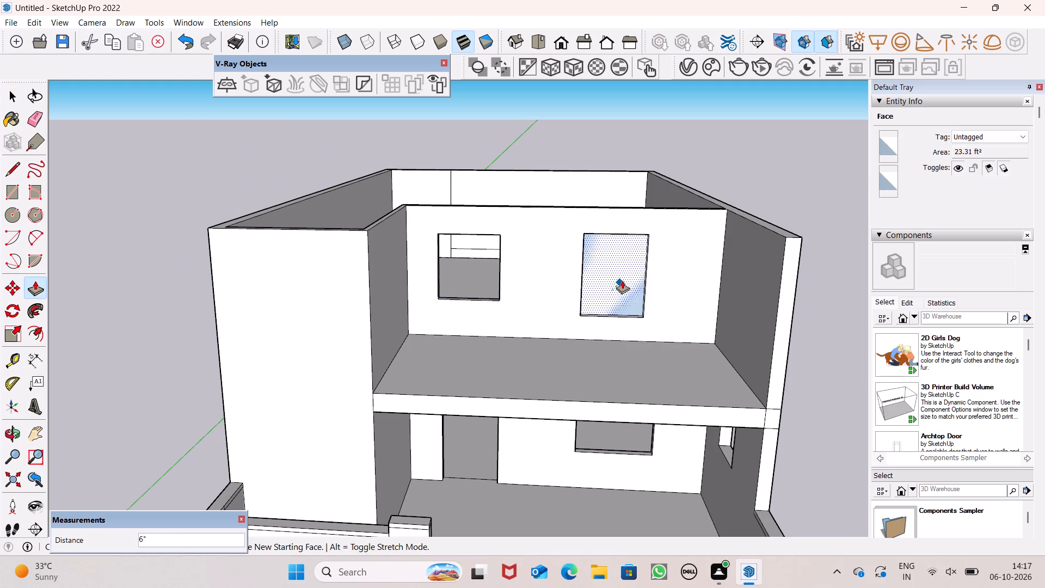
pyautogui.moveTo(622, 280); pyautogui.dragTo(624, 281)
pyautogui.scroll(-1, 732, 293)
pyautogui.scroll(1, 732, 293)
pyautogui.press('space')
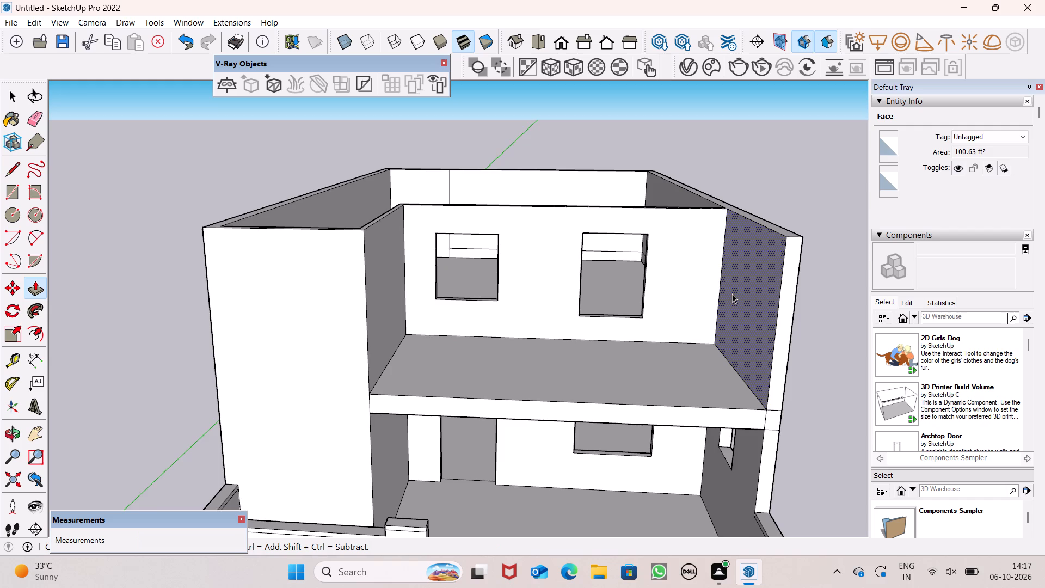
# Erase the vertical and horizontal seam lines on the inner face of the upper back wall.
pyautogui.scroll(-4, 732, 293)
pyautogui.moveTo(734, 327); pyautogui.dragTo(768, 414, button='middle')
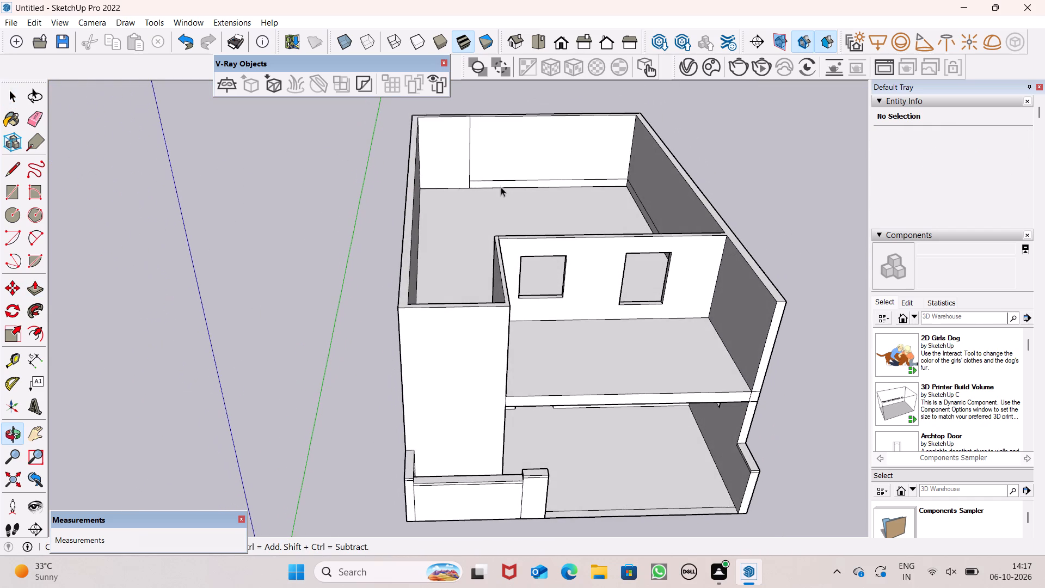
pyautogui.scroll(1, 483, 16)
pyautogui.scroll(11, 501, 85)
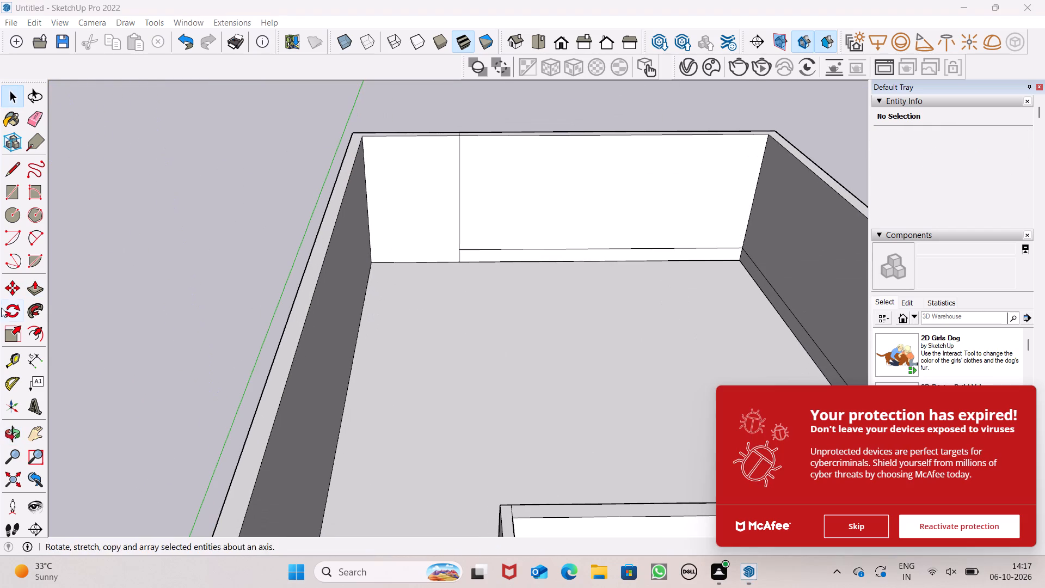
pyautogui.click(39, 125)
pyautogui.moveTo(441, 209); pyautogui.dragTo(437, 209)
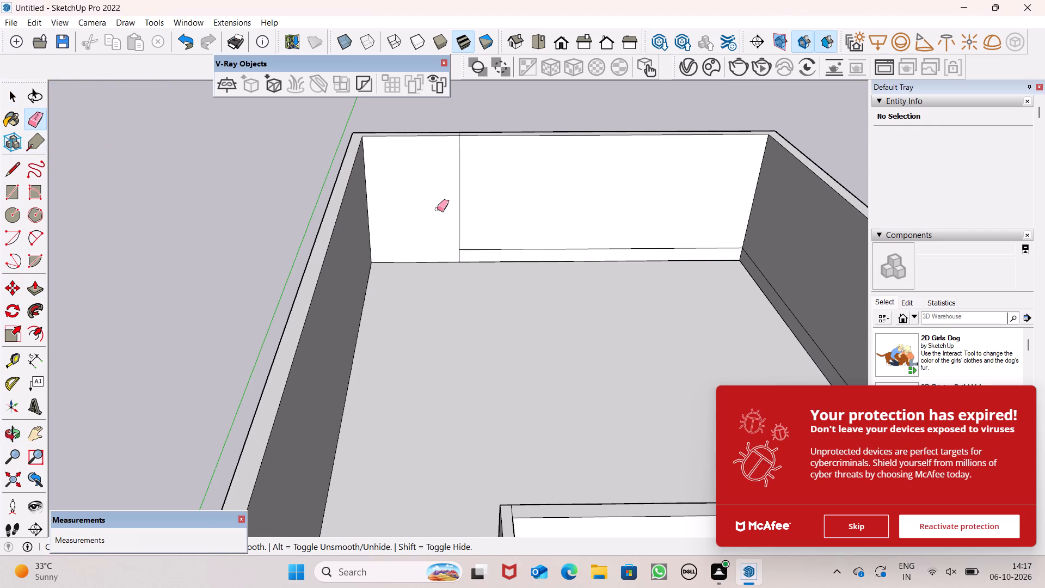
pyautogui.moveTo(437, 209); pyautogui.dragTo(458, 250)
pyautogui.scroll(-2, 464, 255)
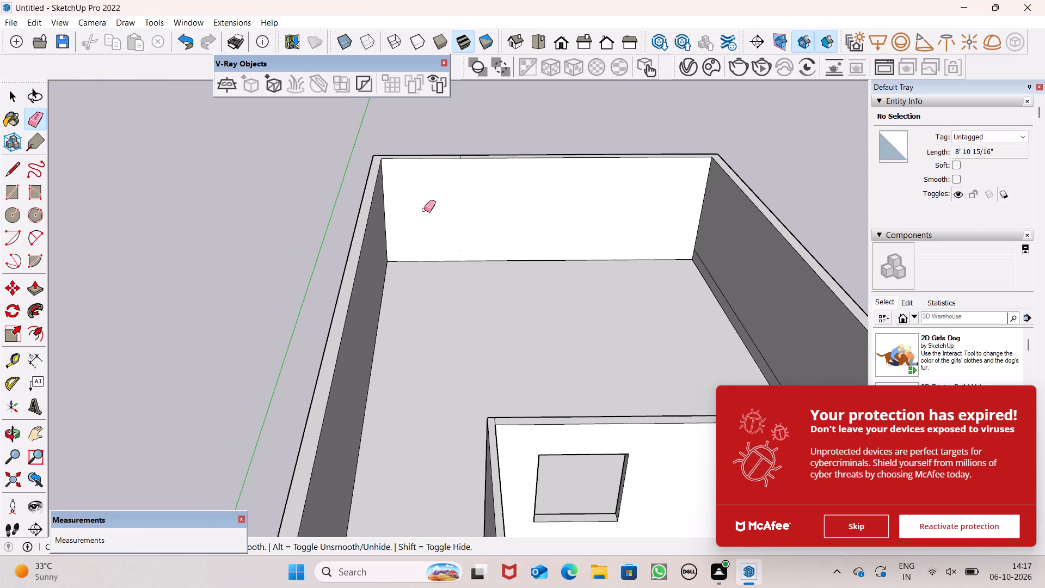
# Erase the short seam line across the top face of the back wall.
pyautogui.moveTo(447, 242); pyautogui.dragTo(453, 410, button='middle')
pyautogui.scroll(7, 447, 108)
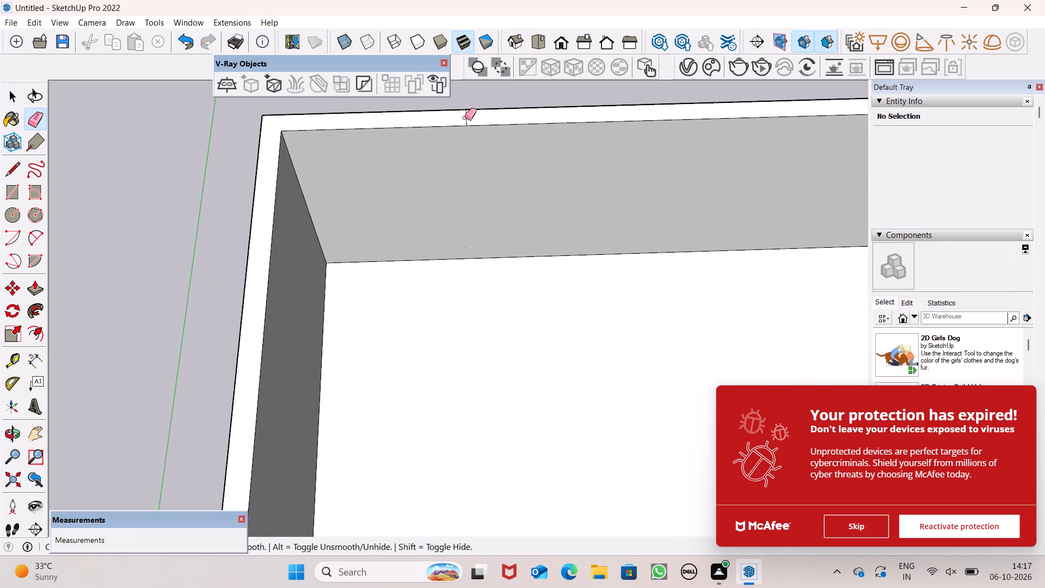
pyautogui.moveTo(465, 118); pyautogui.dragTo(472, 118)
pyautogui.scroll(-10, 468, 194)
pyautogui.scroll(1, 484, 187)
pyautogui.scroll(-1, 487, 182)
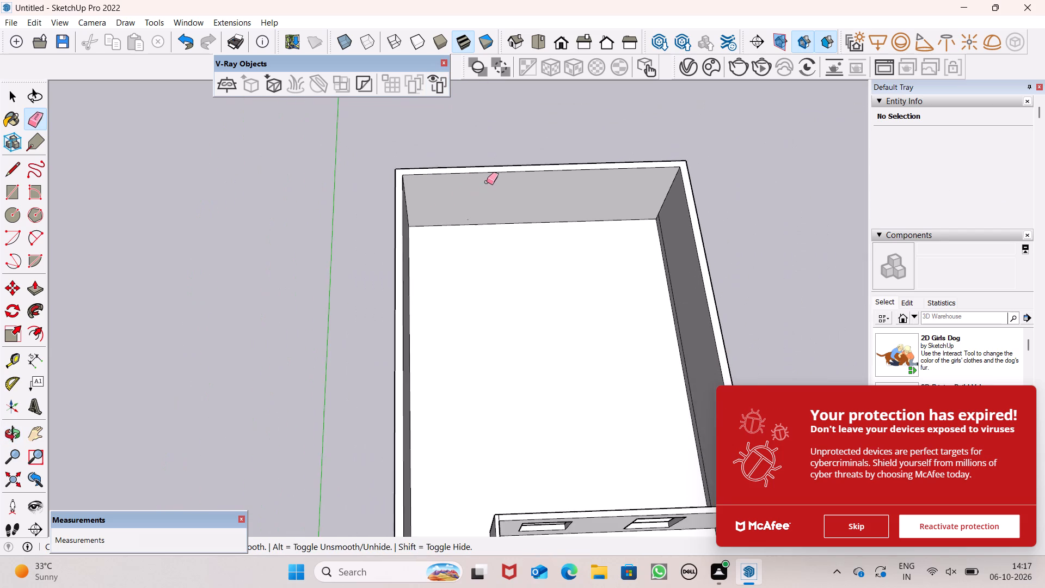
pyautogui.scroll(1, 514, 207)
pyautogui.scroll(-4, 514, 206)
# Erase the horizontal seam line near the floor on the inner face of the long side wall.
pyautogui.moveTo(655, 372); pyautogui.dragTo(731, 283, button='middle')
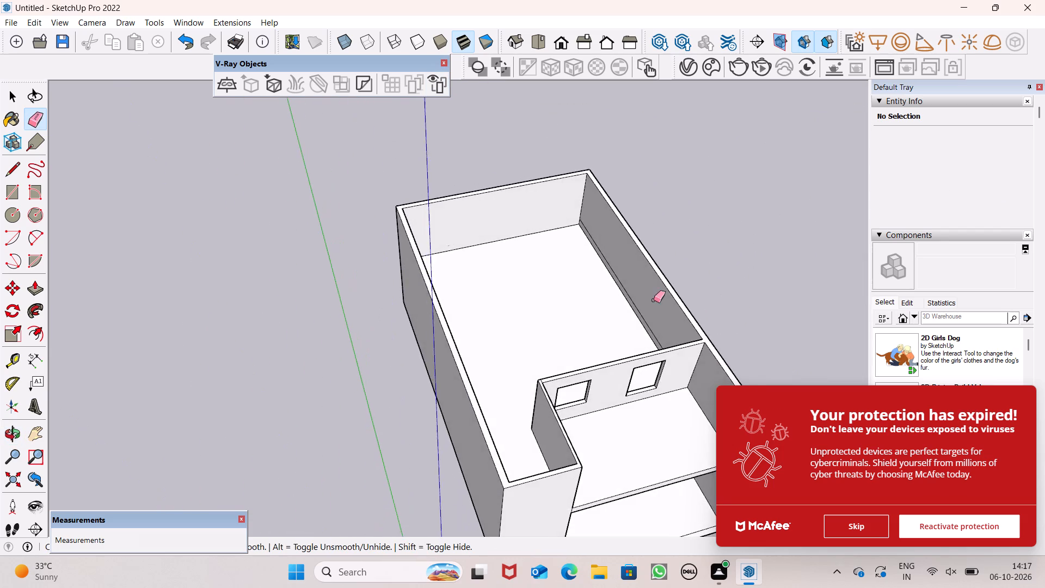
pyautogui.scroll(12, 638, 303)
pyautogui.moveTo(638, 304); pyautogui.dragTo(643, 299)
pyautogui.scroll(-1, 546, 164)
pyautogui.scroll(1, 546, 171)
pyautogui.scroll(-14, 546, 177)
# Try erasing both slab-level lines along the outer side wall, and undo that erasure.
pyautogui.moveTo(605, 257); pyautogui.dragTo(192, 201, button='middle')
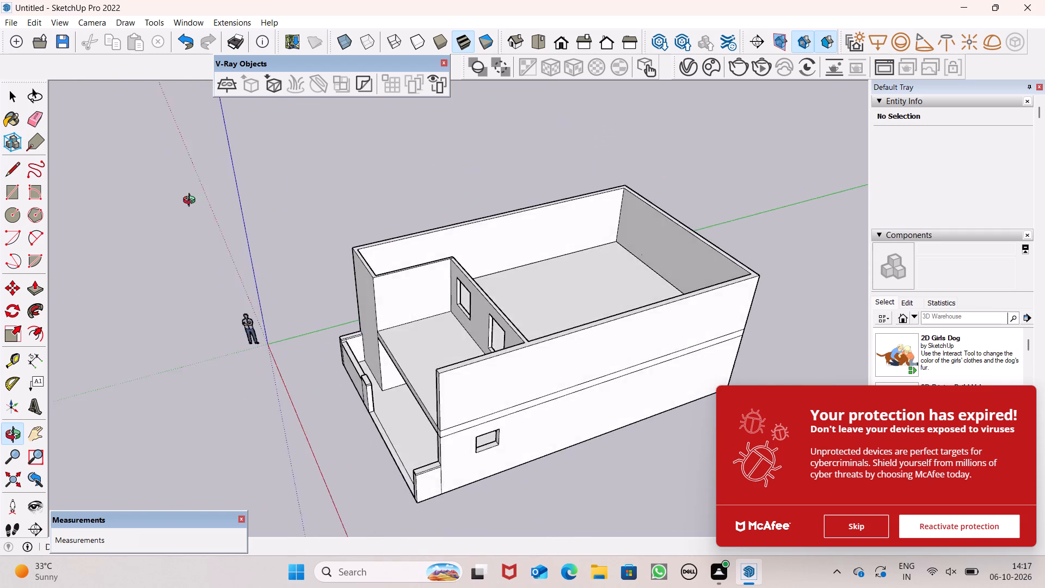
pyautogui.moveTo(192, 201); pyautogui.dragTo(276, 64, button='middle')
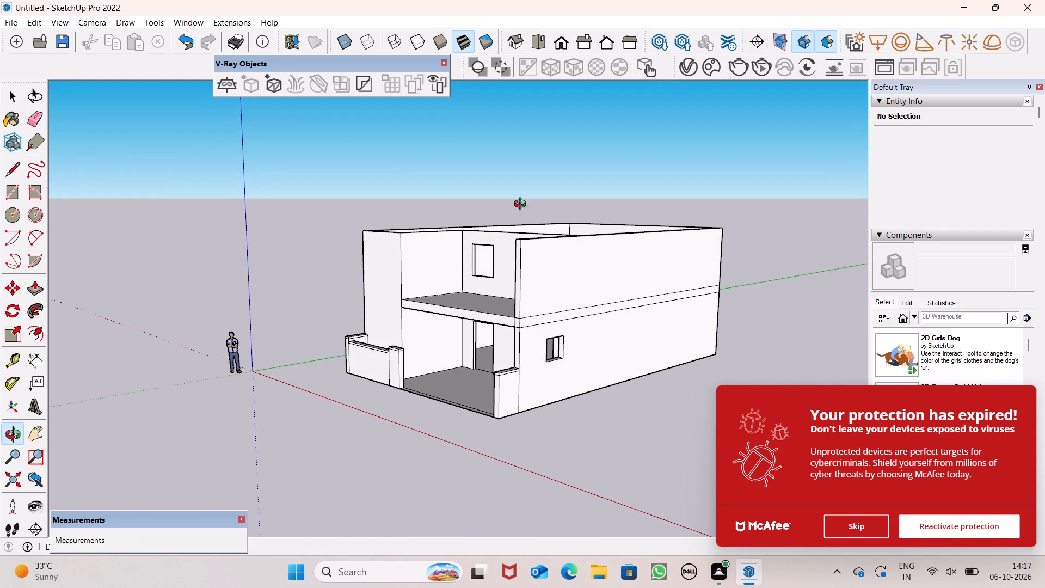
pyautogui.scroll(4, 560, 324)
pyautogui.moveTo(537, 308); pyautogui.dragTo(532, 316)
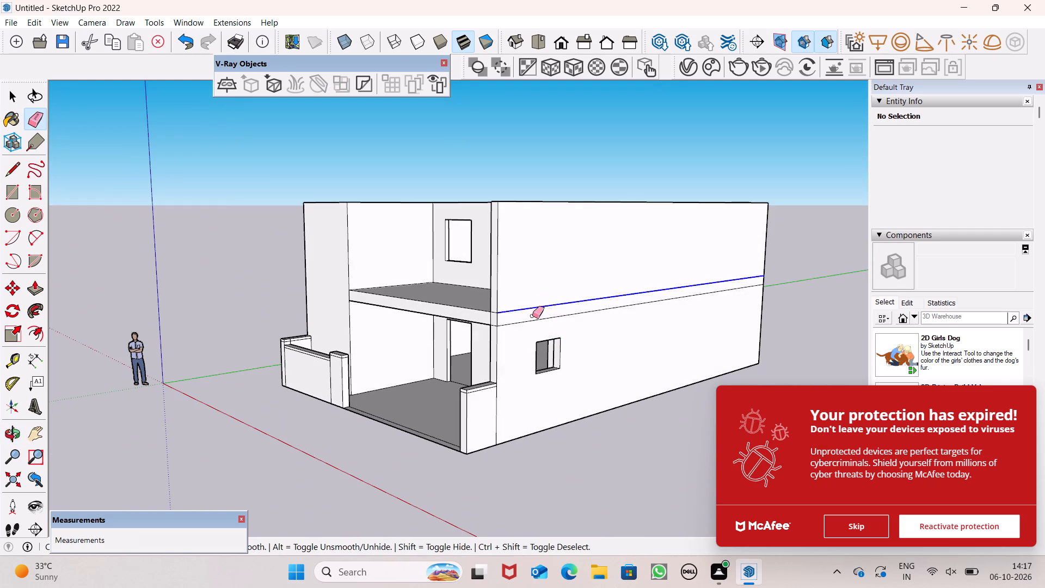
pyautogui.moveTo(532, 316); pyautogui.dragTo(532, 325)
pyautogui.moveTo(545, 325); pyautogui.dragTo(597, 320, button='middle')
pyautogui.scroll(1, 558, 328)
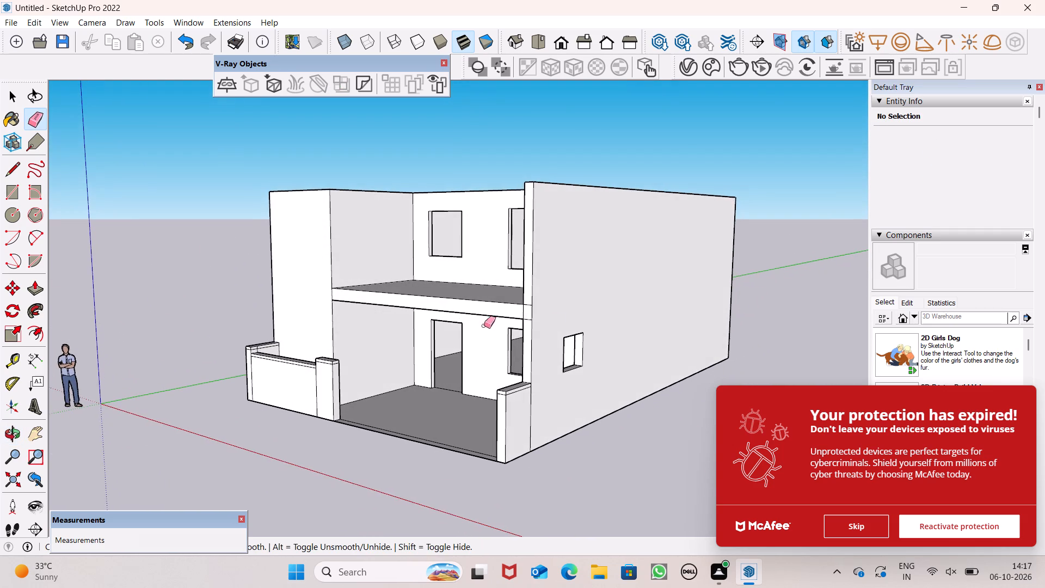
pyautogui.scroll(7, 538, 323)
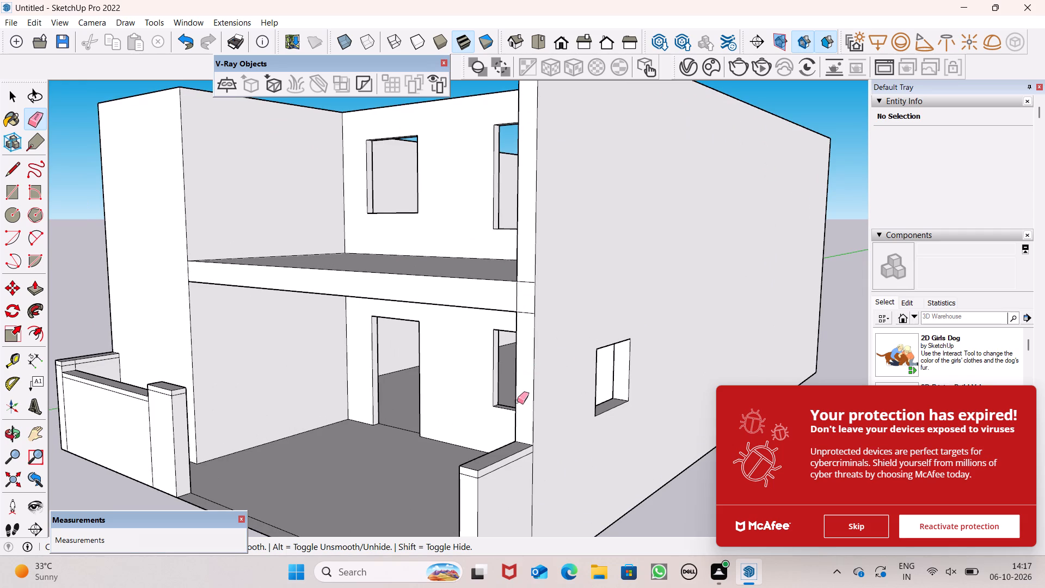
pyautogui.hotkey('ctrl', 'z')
# Erase only the upper slab-level line on the outer side wall and its continuation on the wall's front end.
pyautogui.keyDown('ctrl'); pyautogui.moveTo(546, 266); pyautogui.dragTo(546, 284); pyautogui.keyUp('ctrl')
pyautogui.keyDown('ctrl'); pyautogui.moveTo(505, 304); pyautogui.dragTo(544, 303, button='middle'); pyautogui.keyUp('ctrl')
pyautogui.keyDown('ctrl'); pyautogui.scroll(2, 562, 293); pyautogui.keyUp('ctrl')
pyautogui.keyDown('ctrl'); pyautogui.scroll(-1, 562, 293); pyautogui.keyUp('ctrl')
pyautogui.keyDown('ctrl'); pyautogui.scroll(2, 562, 293); pyautogui.keyUp('ctrl')
pyautogui.keyDown('ctrl'); pyautogui.moveTo(561, 273); pyautogui.dragTo(565, 283); pyautogui.keyUp('ctrl')
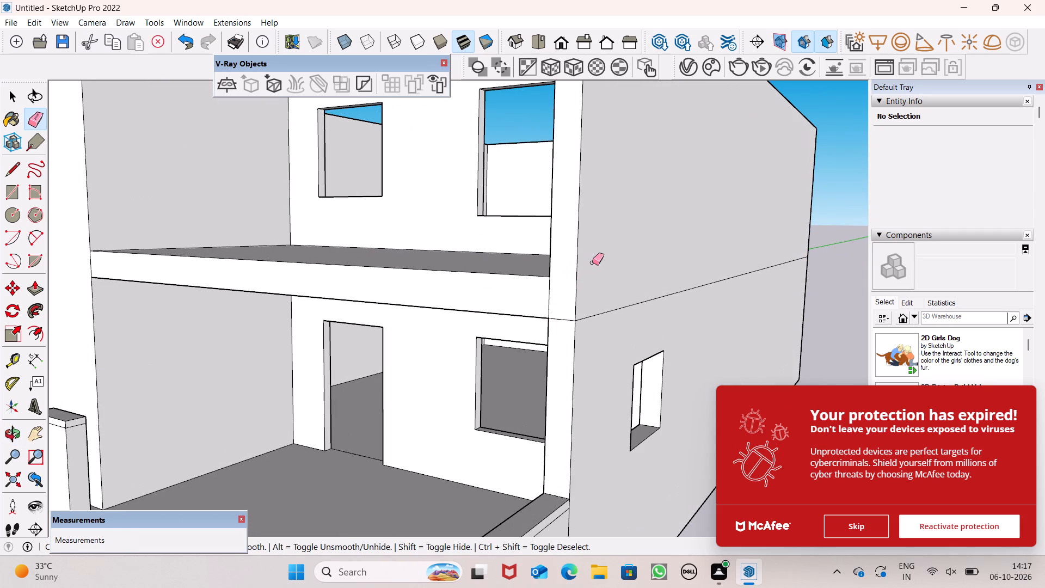
# Examine the whole building, its upper windows and projecting slab from the front and above.
pyautogui.keyDown('ctrl'); pyautogui.scroll(-13, 592, 266); pyautogui.keyUp('ctrl')
pyautogui.keyDown('ctrl'); pyautogui.moveTo(662, 277); pyautogui.dragTo(698, 360, button='middle'); pyautogui.keyUp('ctrl')
pyautogui.hotkey('ctrl', 'space')
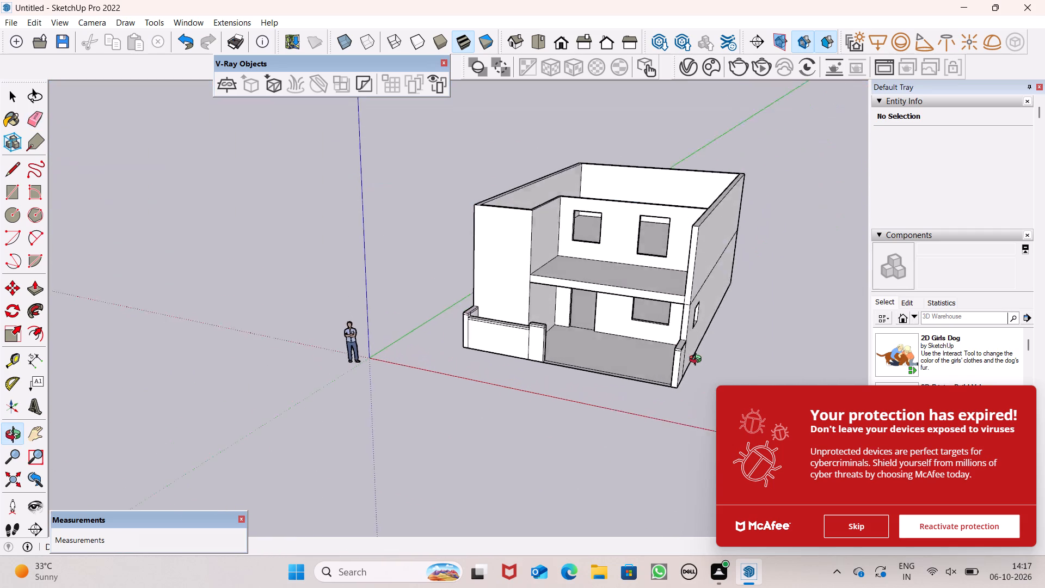
pyautogui.keyDown('ctrl'); pyautogui.moveTo(698, 360); pyautogui.dragTo(726, 359, button='middle'); pyautogui.keyUp('ctrl')
pyautogui.scroll(5, 603, 274)
pyautogui.moveTo(611, 285); pyautogui.dragTo(654, 308, button='middle')
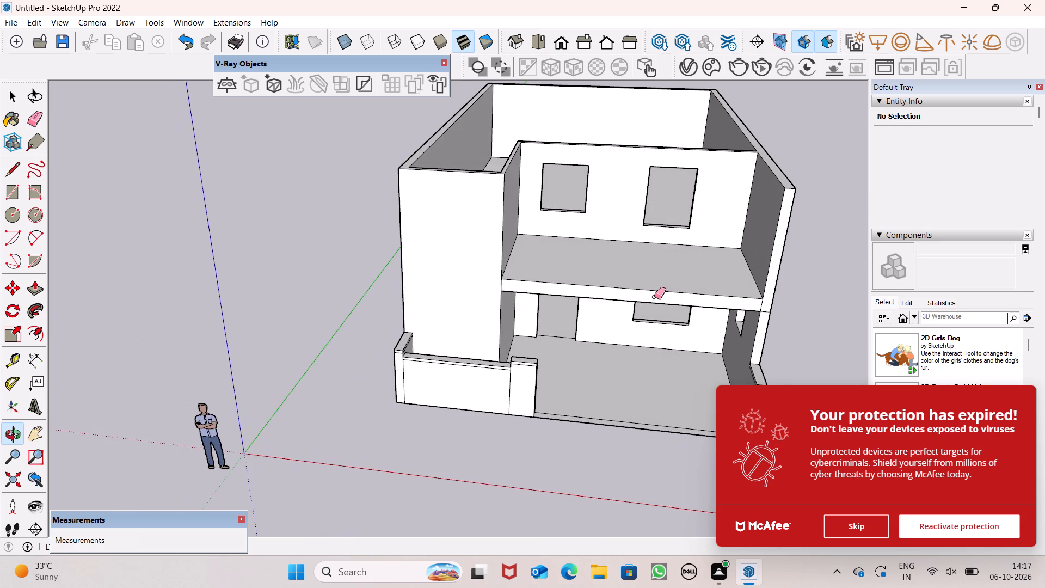
pyautogui.scroll(1, 654, 295)
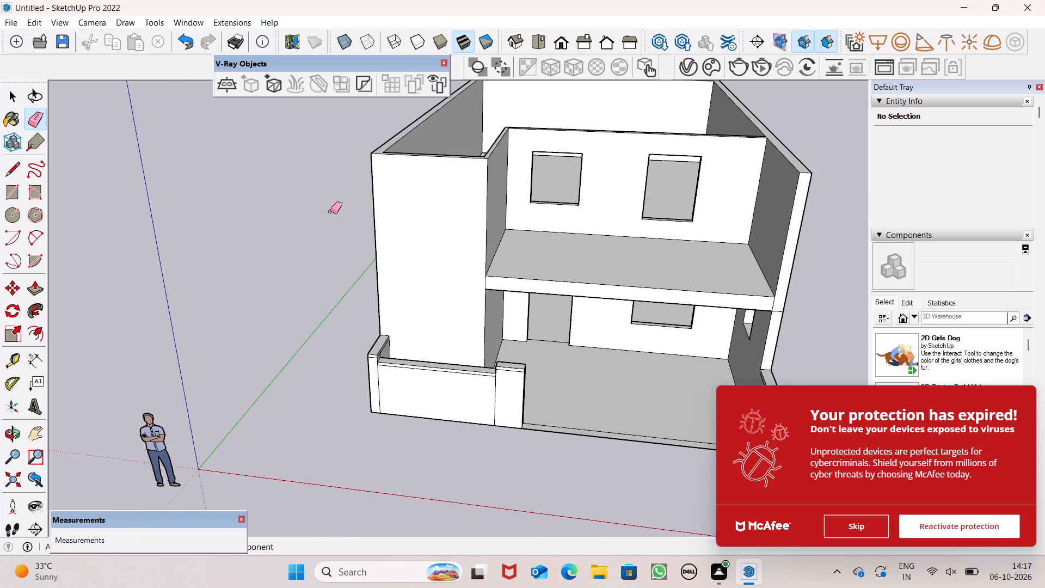
pyautogui.scroll(1, 661, 292)
# Skip the McAfee protection notification.
pyautogui.moveTo(849, 528); pyautogui.dragTo(847, 528)
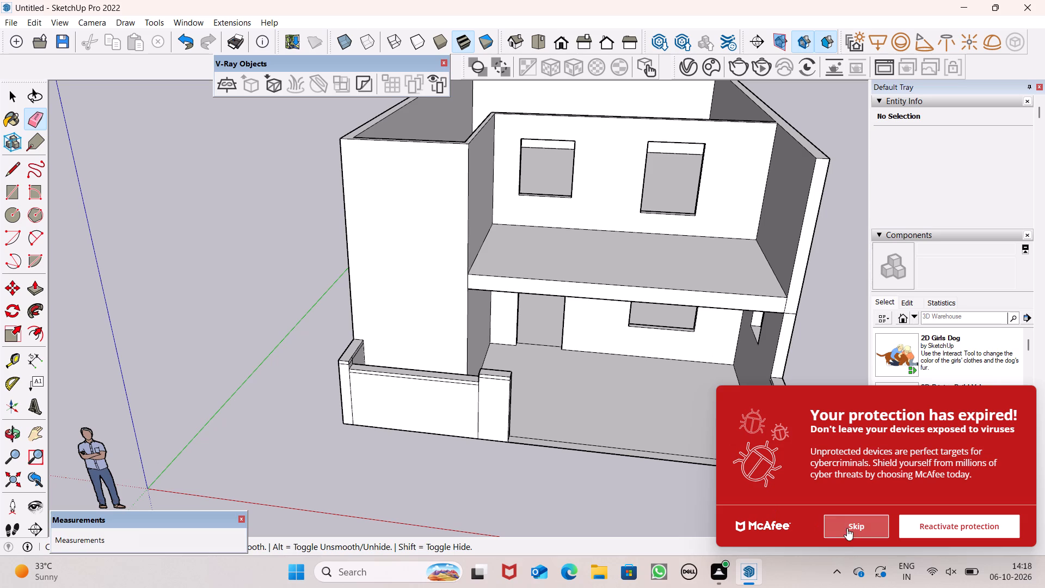
pyautogui.moveTo(847, 528); pyautogui.dragTo(844, 529)
pyautogui.click(857, 522)
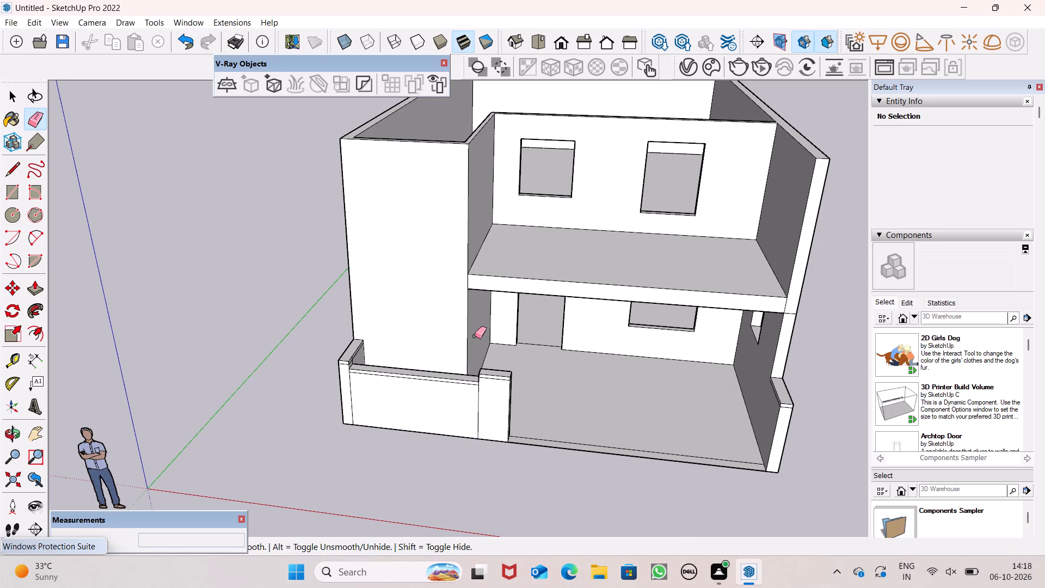
# Extrude the underside of the projecting front slab downward about 7" to thicken it.
pyautogui.scroll(-2, 224, 323)
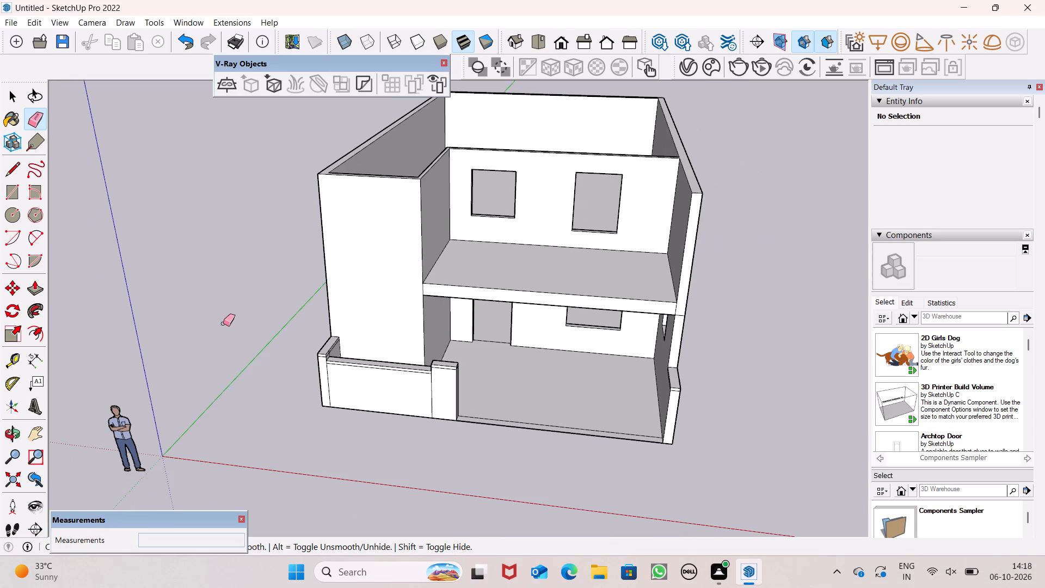
pyautogui.moveTo(528, 318); pyautogui.dragTo(586, 154, button='middle')
pyautogui.scroll(3, 483, 256)
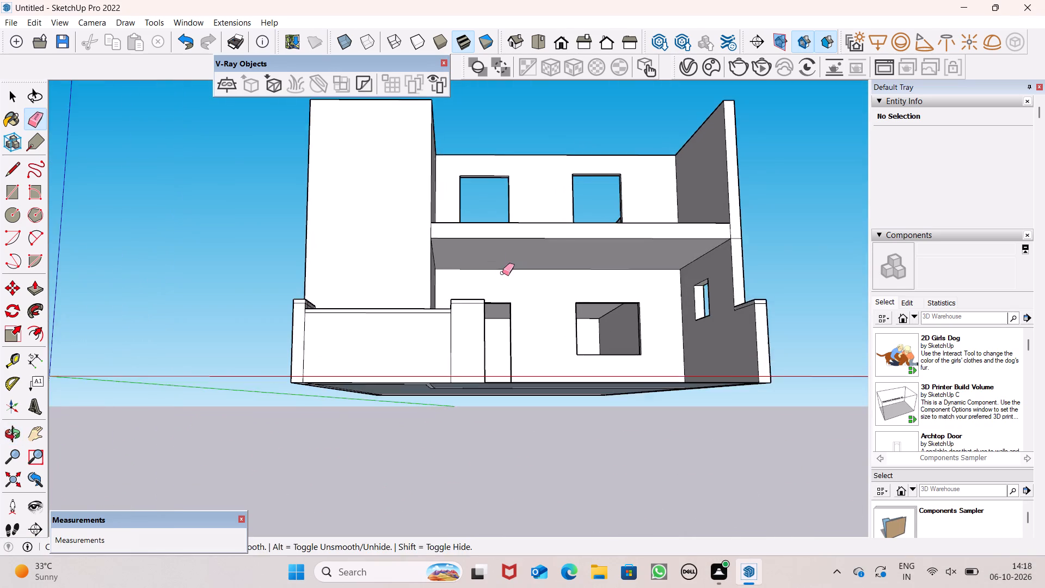
pyautogui.moveTo(499, 274); pyautogui.dragTo(485, 329, button='middle')
pyautogui.scroll(2, 473, 289)
pyautogui.moveTo(463, 290); pyautogui.dragTo(475, 309, button='middle')
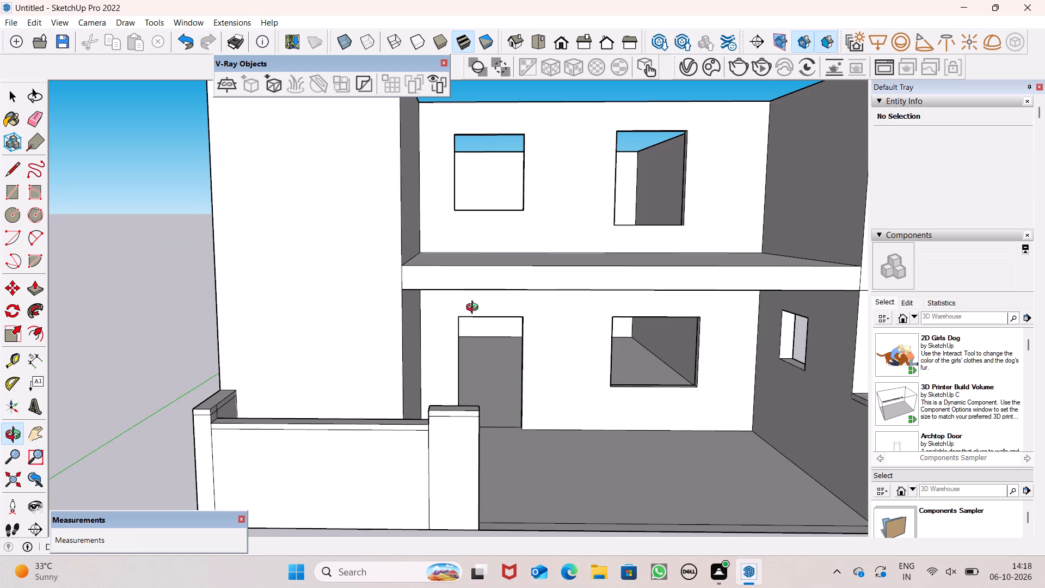
pyautogui.moveTo(475, 309); pyautogui.dragTo(478, 303, button='middle')
pyautogui.click(38, 291)
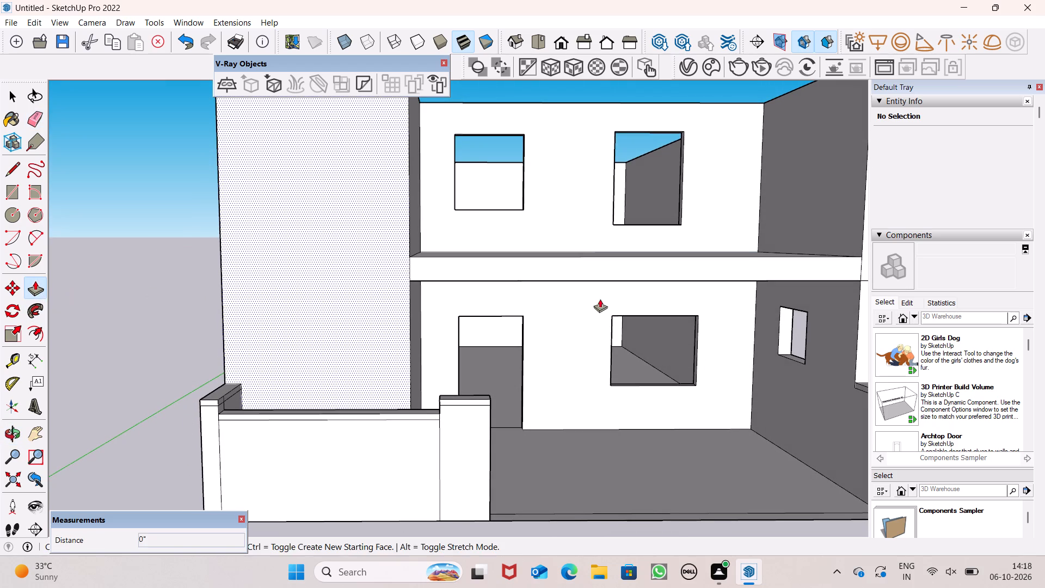
pyautogui.moveTo(601, 294); pyautogui.dragTo(583, 225, button='middle')
pyautogui.moveTo(526, 241); pyautogui.dragTo(526, 252)
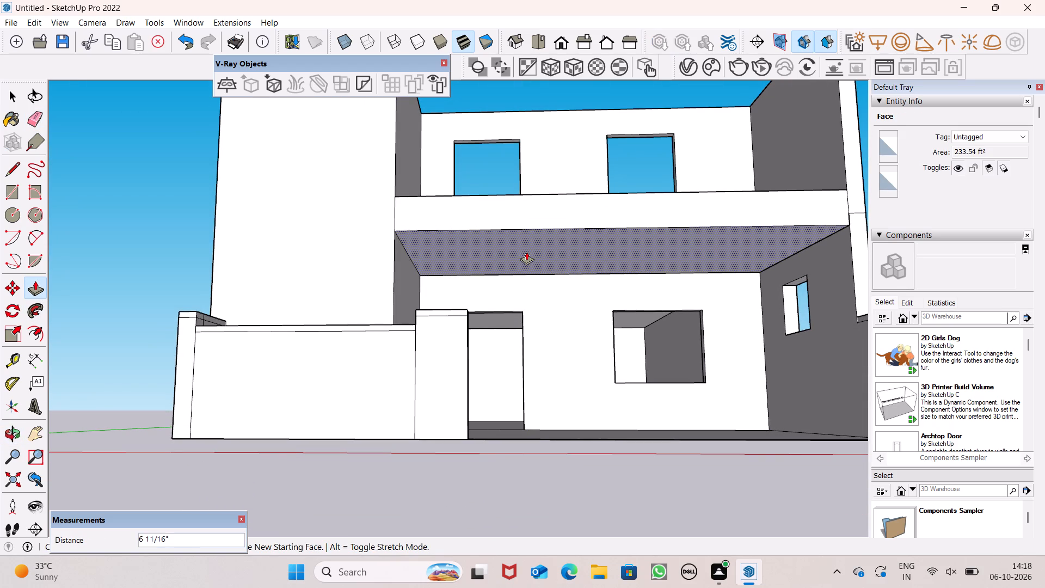
pyautogui.moveTo(526, 252); pyautogui.dragTo(526, 253)
pyautogui.scroll(-4, 532, 240)
pyautogui.moveTo(536, 250); pyautogui.dragTo(535, 370, button='middle')
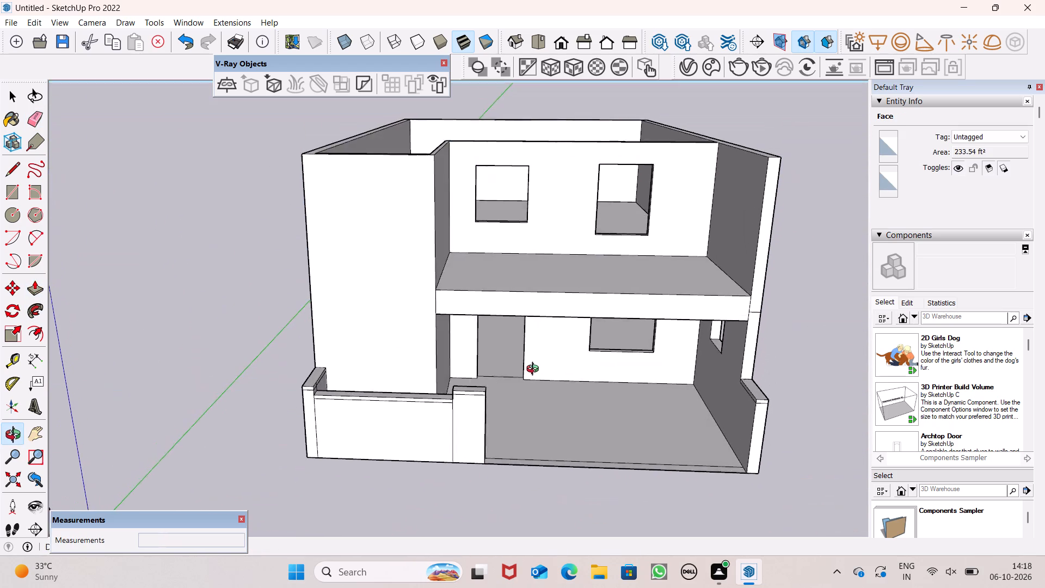
# Examine the building's front, the projecting slab and the upper floor from low and high viewpoints.
pyautogui.moveTo(535, 370); pyautogui.dragTo(550, 268, button='middle')
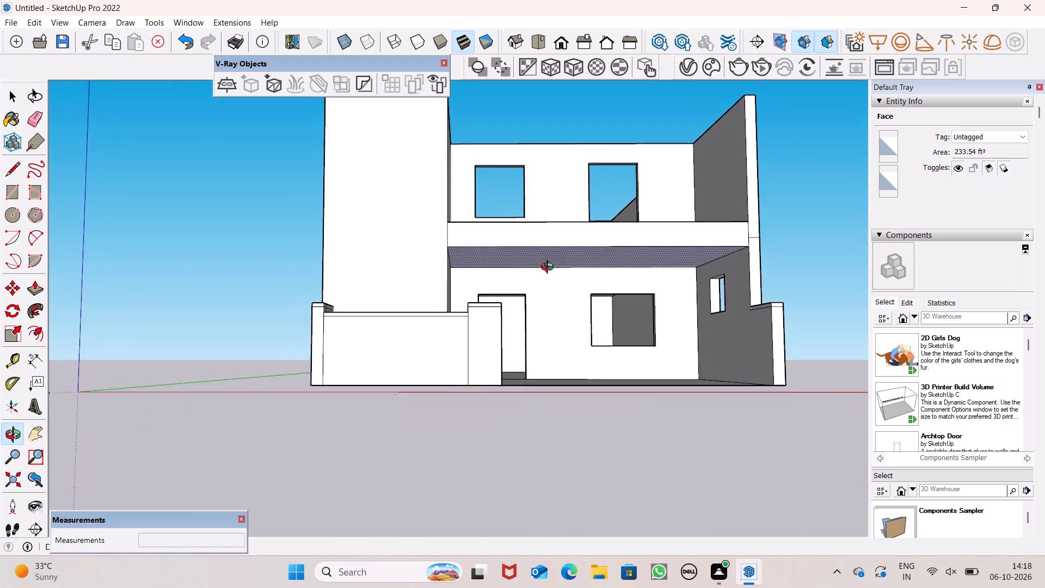
pyautogui.moveTo(550, 268); pyautogui.dragTo(540, 303, button='middle')
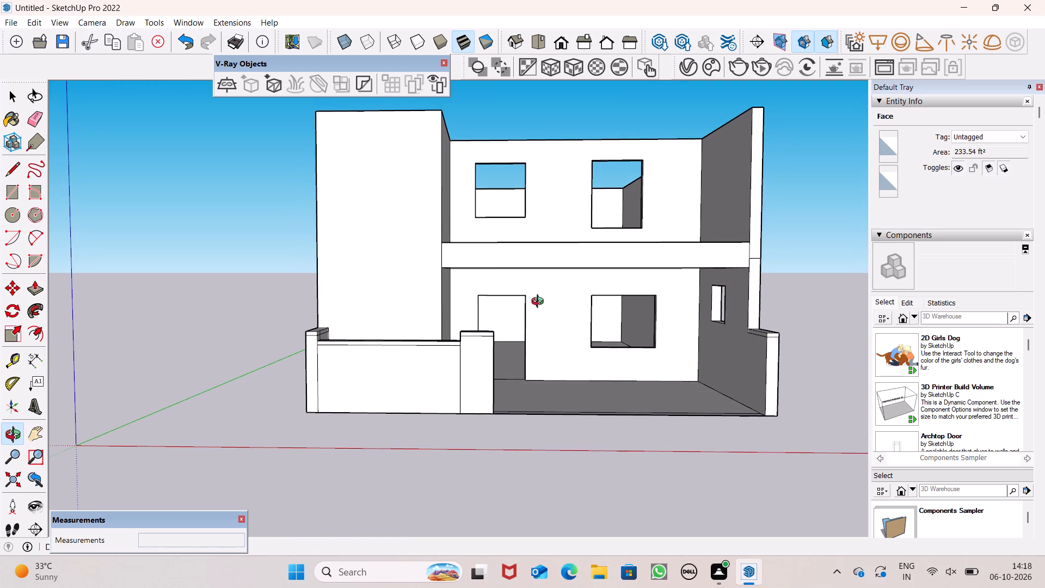
pyautogui.moveTo(540, 303); pyautogui.dragTo(545, 319, button='middle')
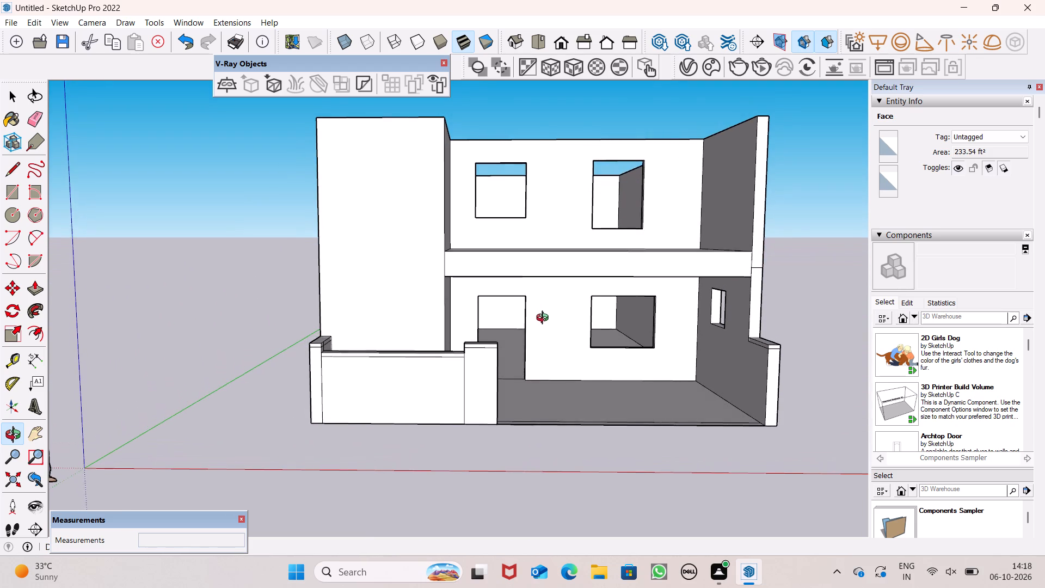
pyautogui.moveTo(545, 319); pyautogui.dragTo(545, 320, button='middle')
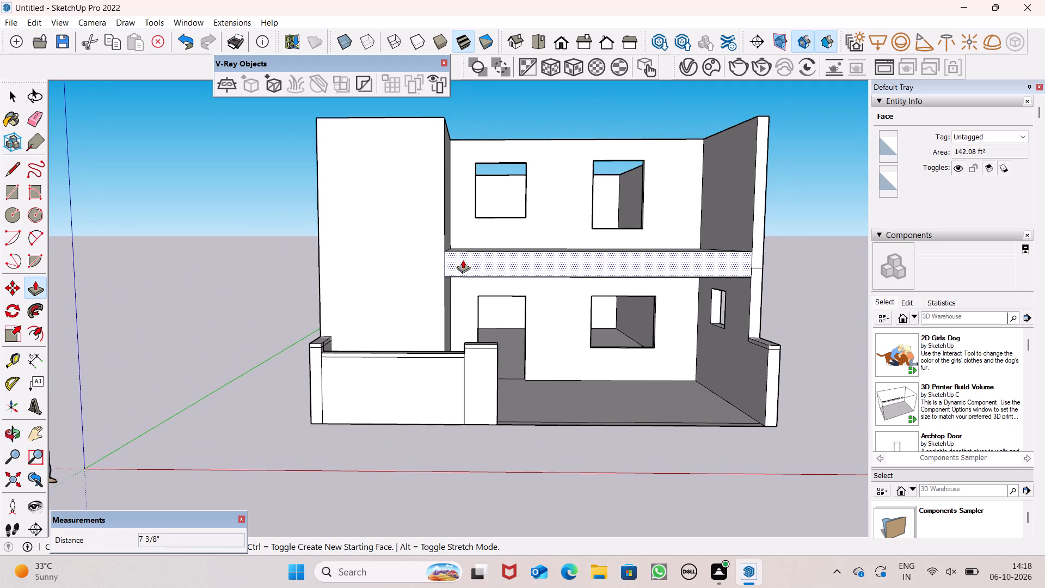
pyautogui.scroll(1, 634, 277)
pyautogui.moveTo(651, 307); pyautogui.dragTo(618, 383, button='middle')
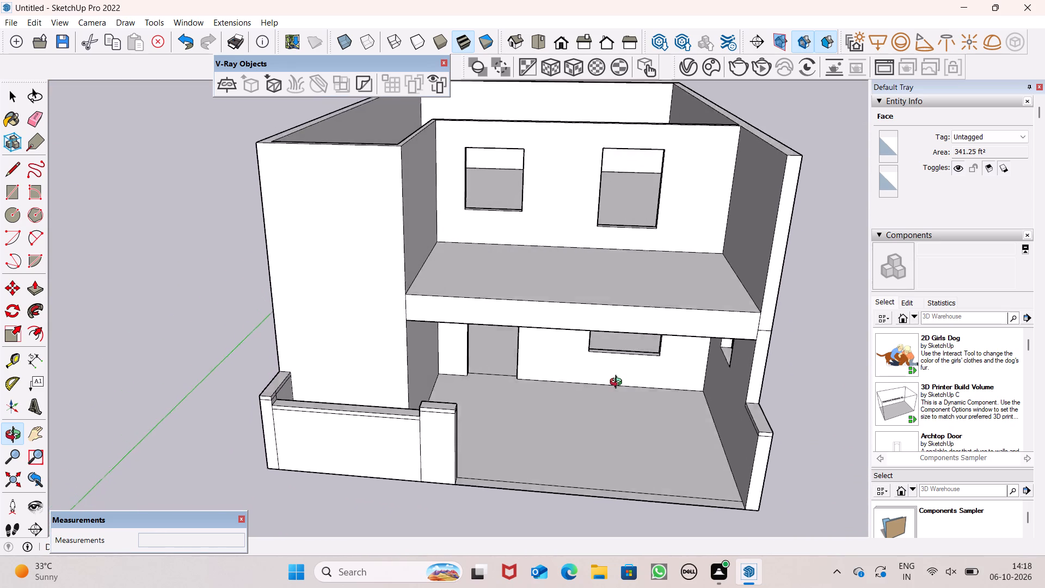
pyautogui.moveTo(618, 383); pyautogui.dragTo(606, 359, button='middle')
pyautogui.press('space')
pyautogui.moveTo(388, 250); pyautogui.dragTo(388, 252, button='middle')
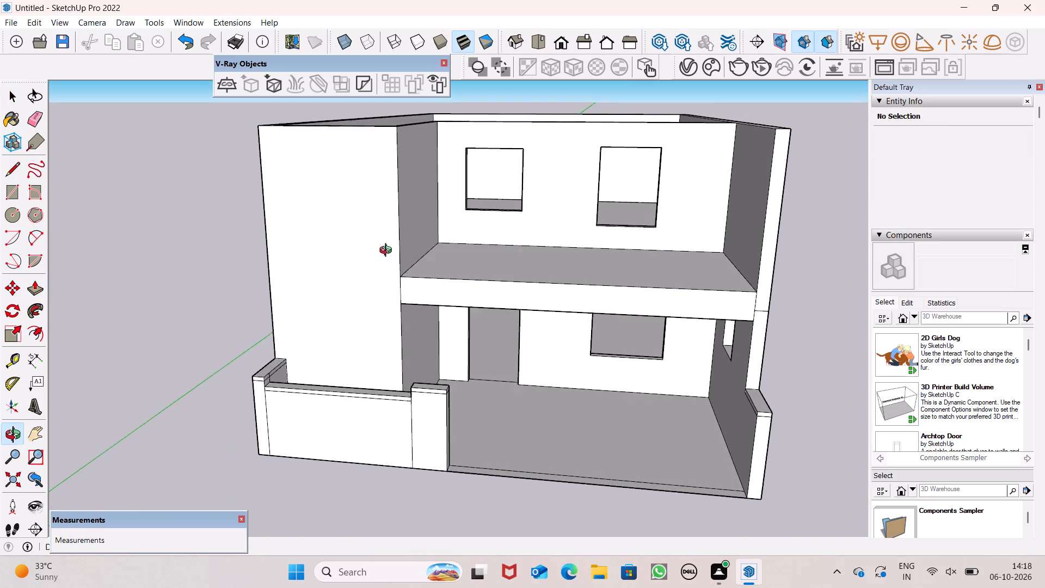
pyautogui.moveTo(388, 252); pyautogui.dragTo(372, 412, button='middle')
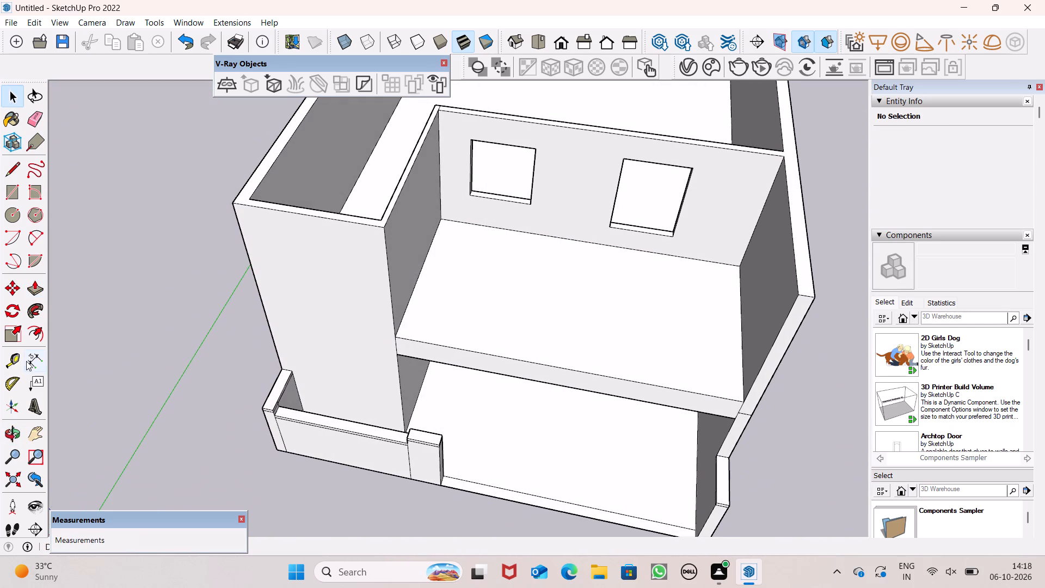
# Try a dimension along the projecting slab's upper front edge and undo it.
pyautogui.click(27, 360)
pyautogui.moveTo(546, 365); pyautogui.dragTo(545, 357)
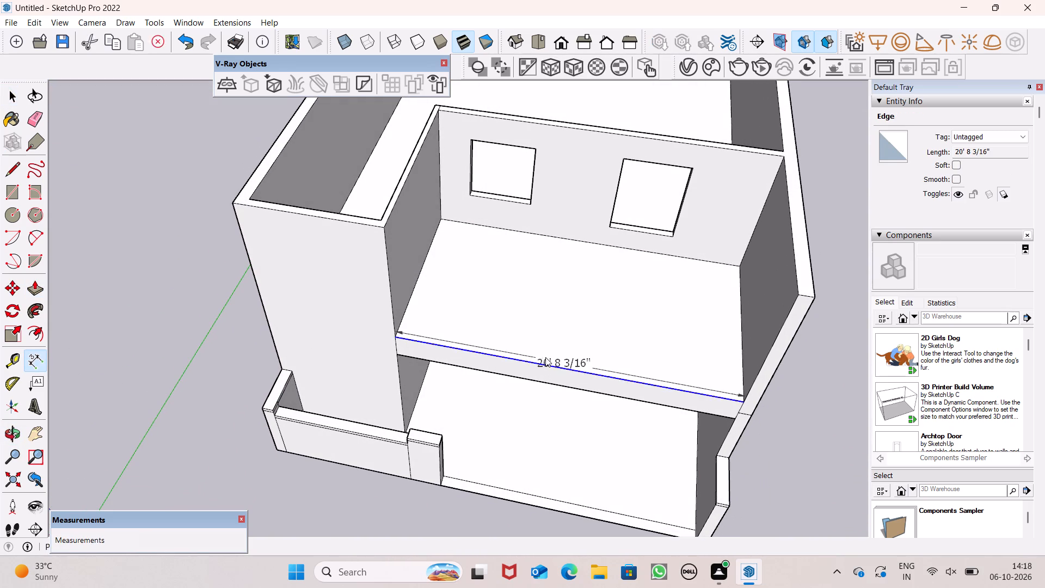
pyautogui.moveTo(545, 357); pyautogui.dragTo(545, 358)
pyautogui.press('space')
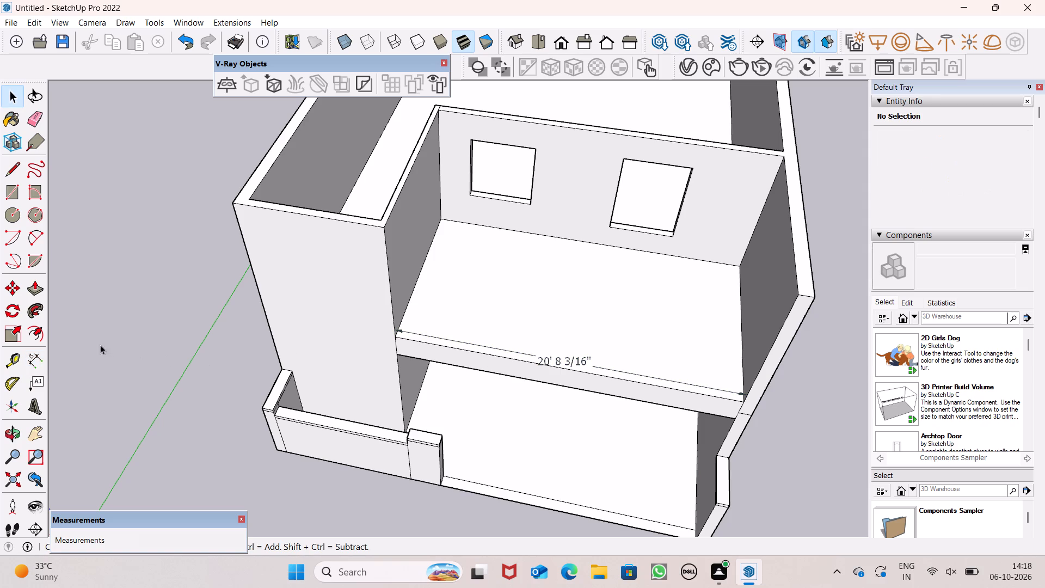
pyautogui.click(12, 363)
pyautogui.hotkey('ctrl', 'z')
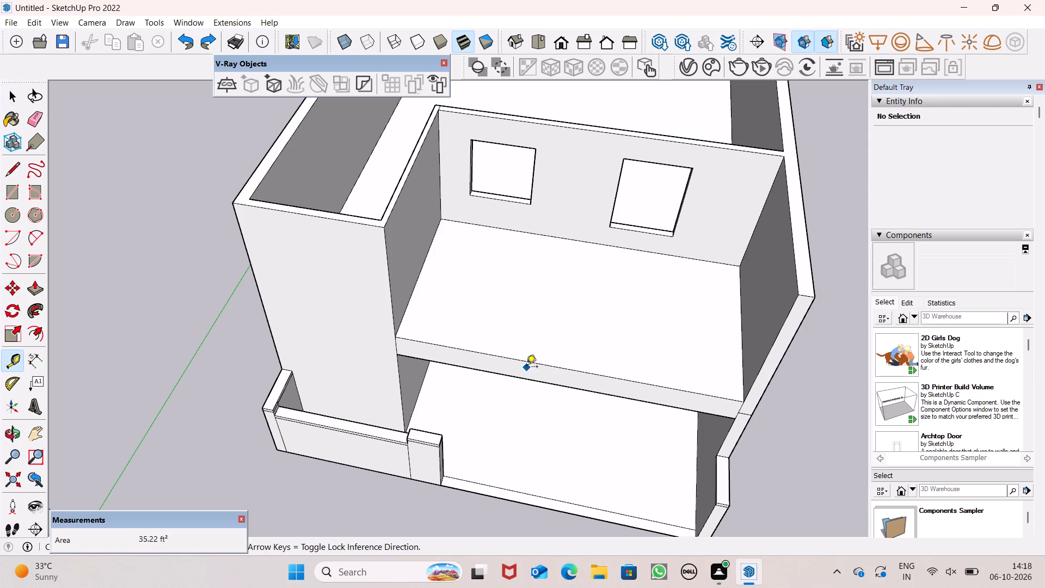
# Place a guide line on top of the projecting slab, 1' back from its front edge.
pyautogui.moveTo(528, 360); pyautogui.dragTo(528, 354)
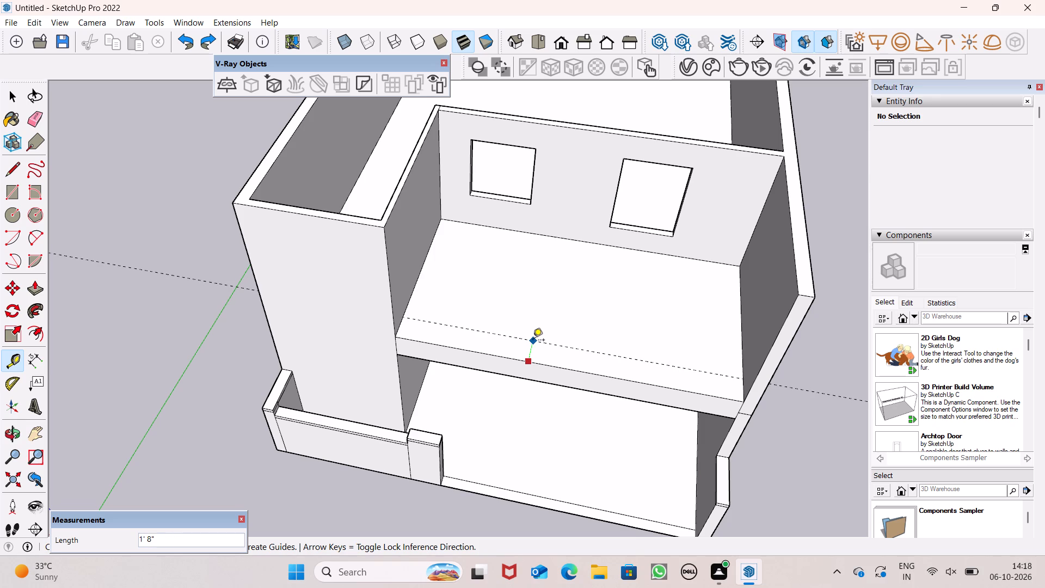
pyautogui.press('1')
pyautogui.press("'")
pyautogui.press('Return')
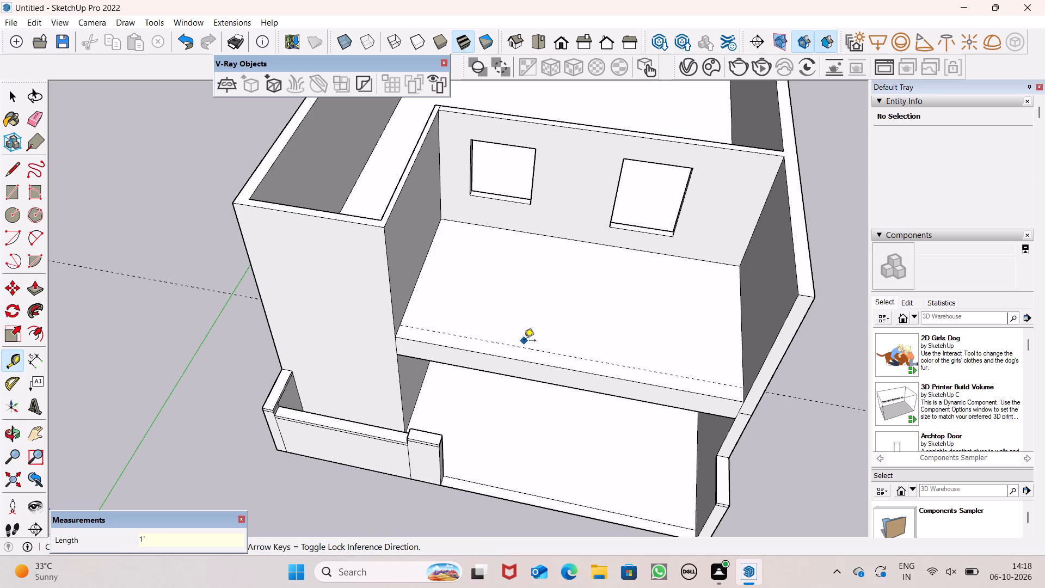
pyautogui.press('space')
# Draw a line along the guide across the slab top, from the projecting room's wall to the opposite side wall.
pyautogui.moveTo(613, 411); pyautogui.dragTo(629, 442, button='middle')
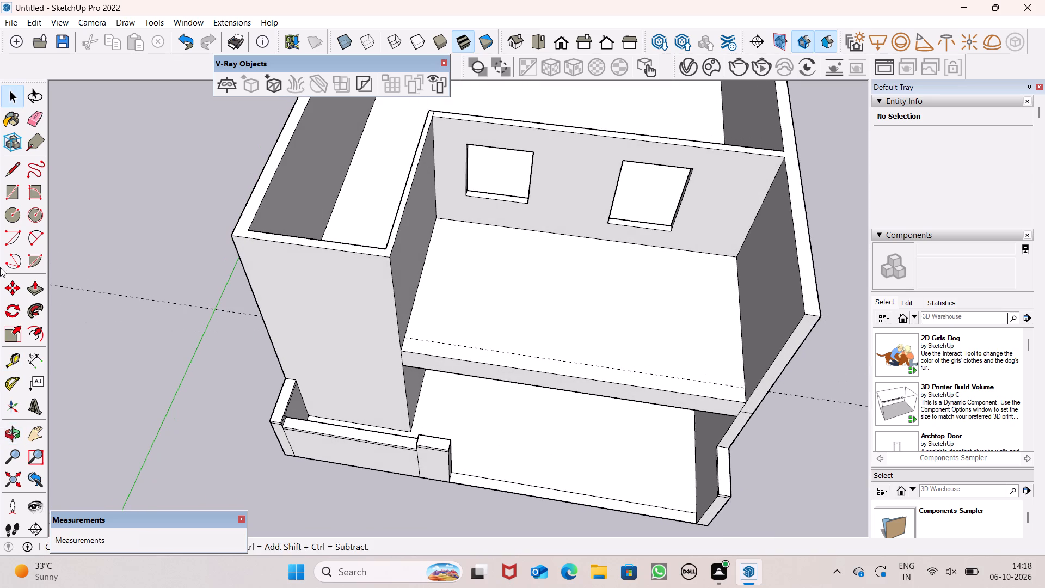
pyautogui.click(13, 169)
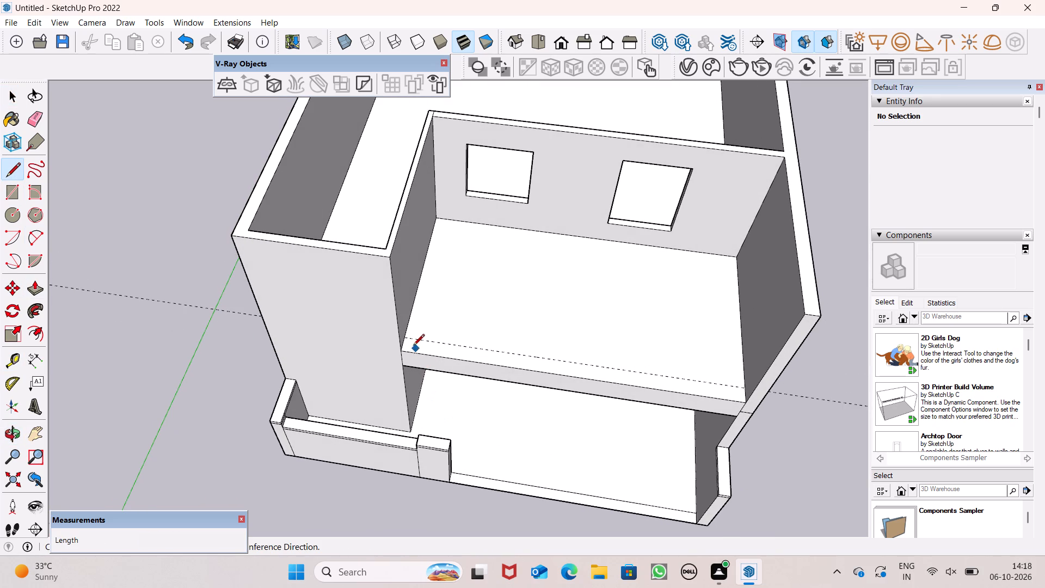
pyautogui.moveTo(405, 338); pyautogui.dragTo(410, 340)
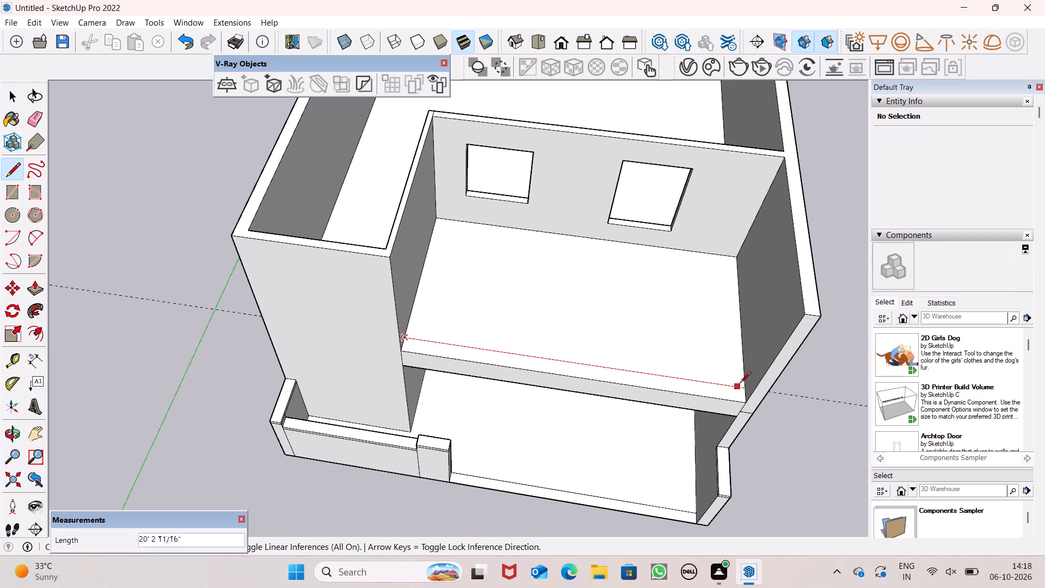
pyautogui.click(746, 384)
pyautogui.press('space')
# Extrude the narrow strip along the slab's front edge upward by 2".
pyautogui.scroll(-2, 375, 346)
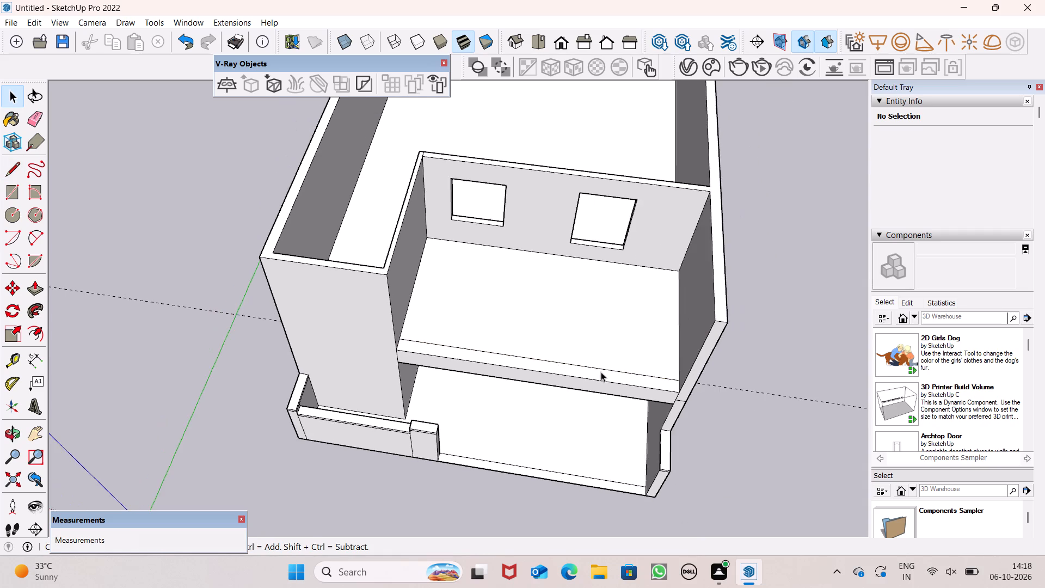
pyautogui.moveTo(600, 370); pyautogui.dragTo(619, 289, button='middle')
pyautogui.click(39, 297)
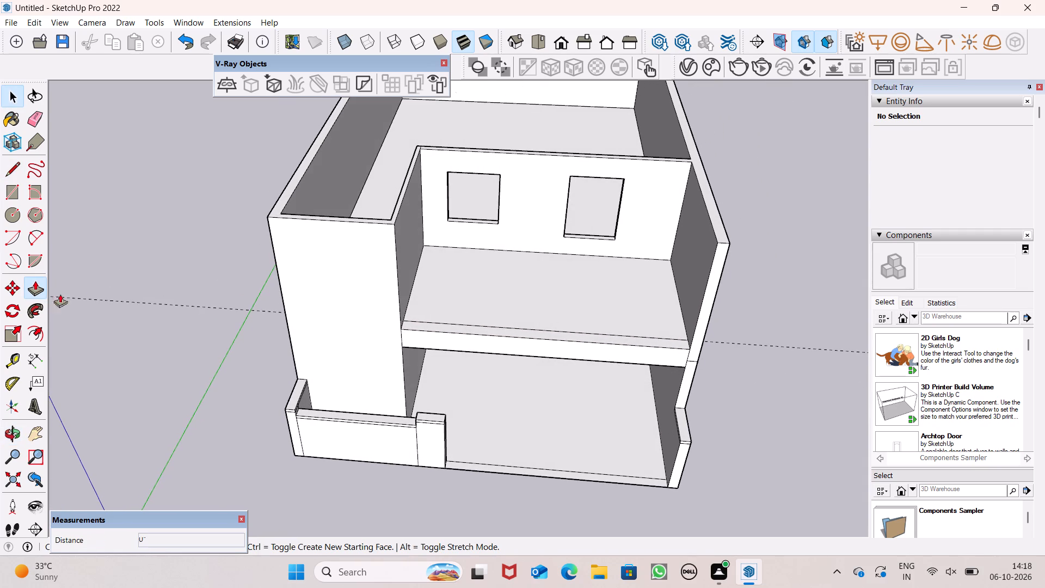
pyautogui.scroll(5, 559, 321)
pyautogui.moveTo(522, 344); pyautogui.dragTo(505, 405, button='middle')
pyautogui.scroll(2, 429, 369)
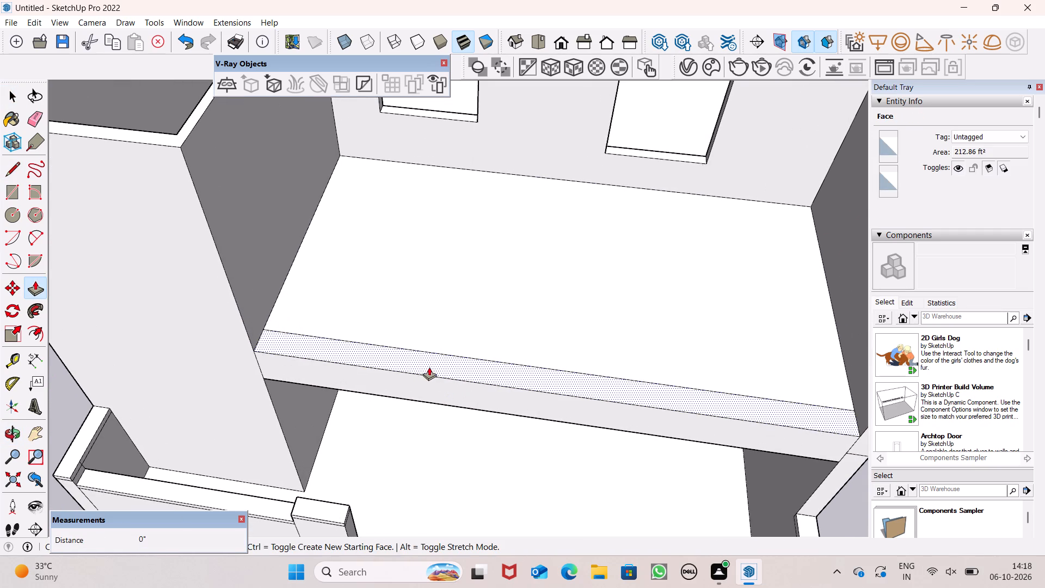
pyautogui.moveTo(429, 362); pyautogui.dragTo(432, 352)
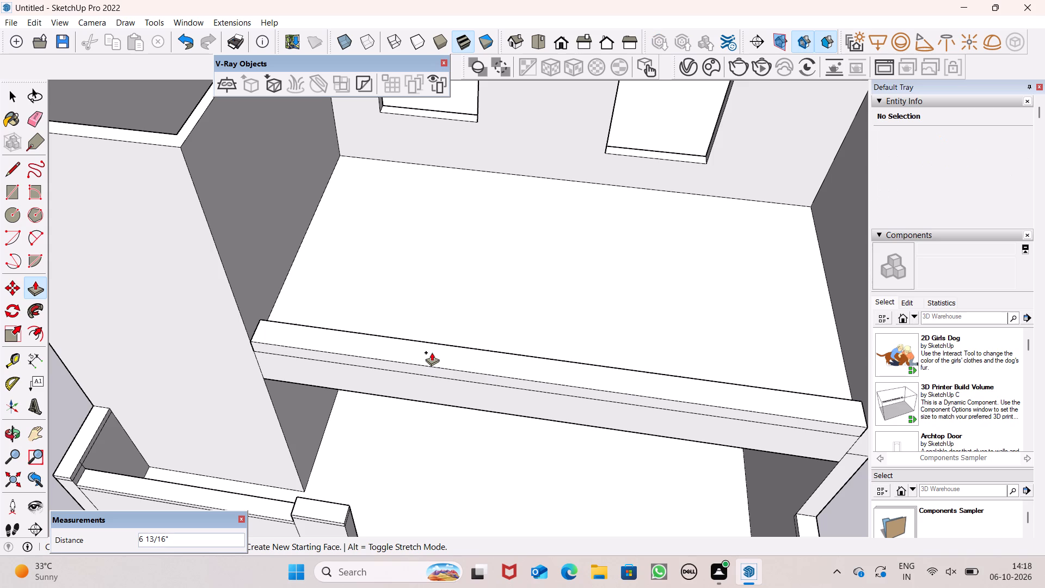
pyautogui.moveTo(432, 352); pyautogui.dragTo(433, 350)
pyautogui.press('2')
pyautogui.hotkey('shift', '"')
pyautogui.press('Return')
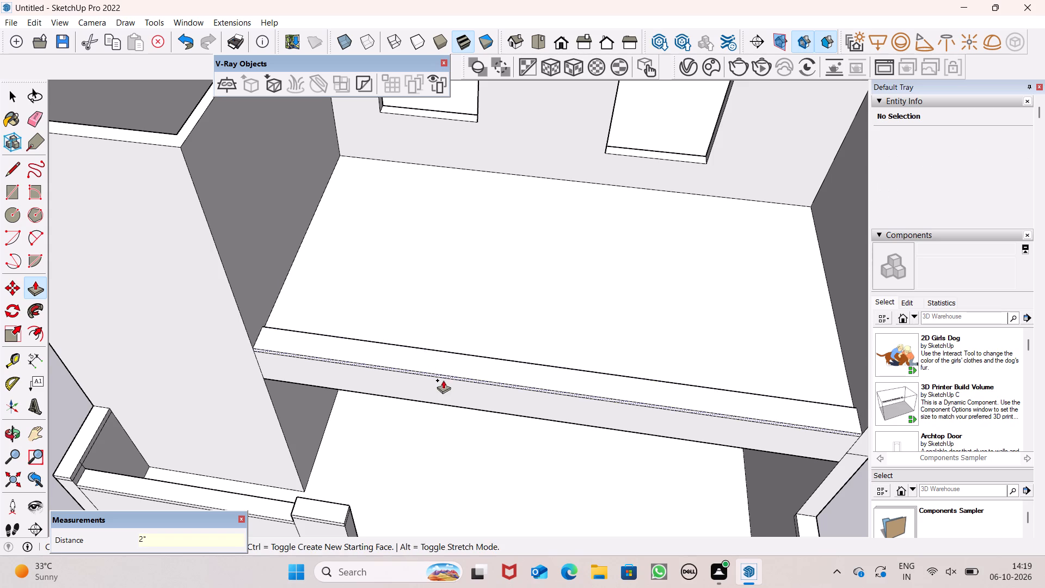
# Extrude the raised strip's thin front face outward about 2 3/8" to form a projecting lip.
pyautogui.moveTo(442, 380); pyautogui.dragTo(452, 337, button='middle')
pyautogui.scroll(2, 382, 366)
pyautogui.scroll(-1, 347, 360)
pyautogui.scroll(3, 342, 358)
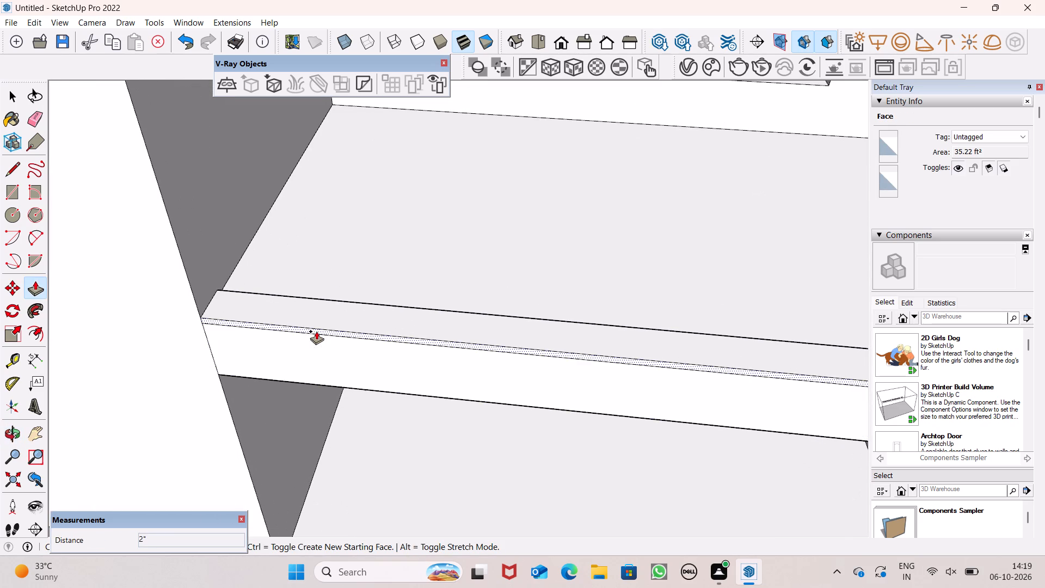
pyautogui.moveTo(317, 330); pyautogui.dragTo(314, 336)
# Extend the lip's end face about 5 1/4" sideways across the front of the projecting room's wall.
pyautogui.scroll(-1, 385, 350)
pyautogui.moveTo(337, 357); pyautogui.dragTo(621, 304, button='middle')
pyautogui.scroll(5, 542, 324)
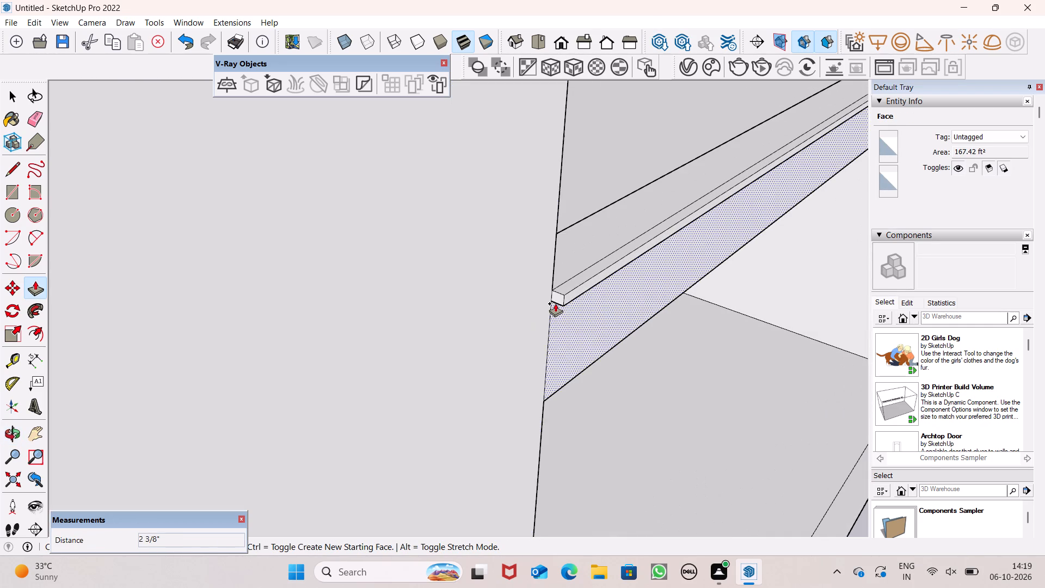
pyautogui.moveTo(557, 298); pyautogui.dragTo(538, 311)
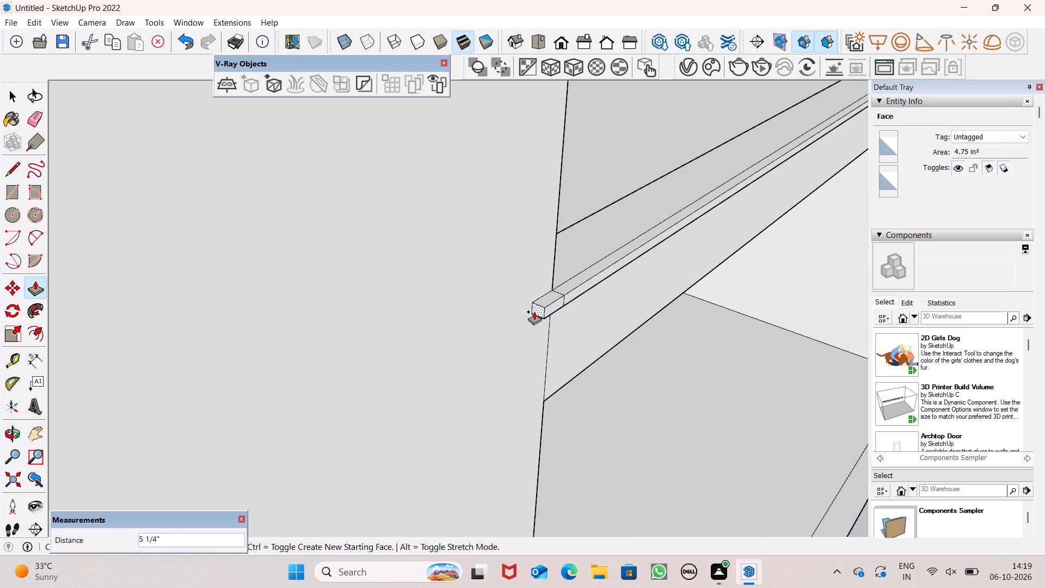
# Examine the new lip, the slab's front face and its underside from several angles.
pyautogui.scroll(-12, 544, 311)
pyautogui.moveTo(587, 354); pyautogui.dragTo(425, 356, button='middle')
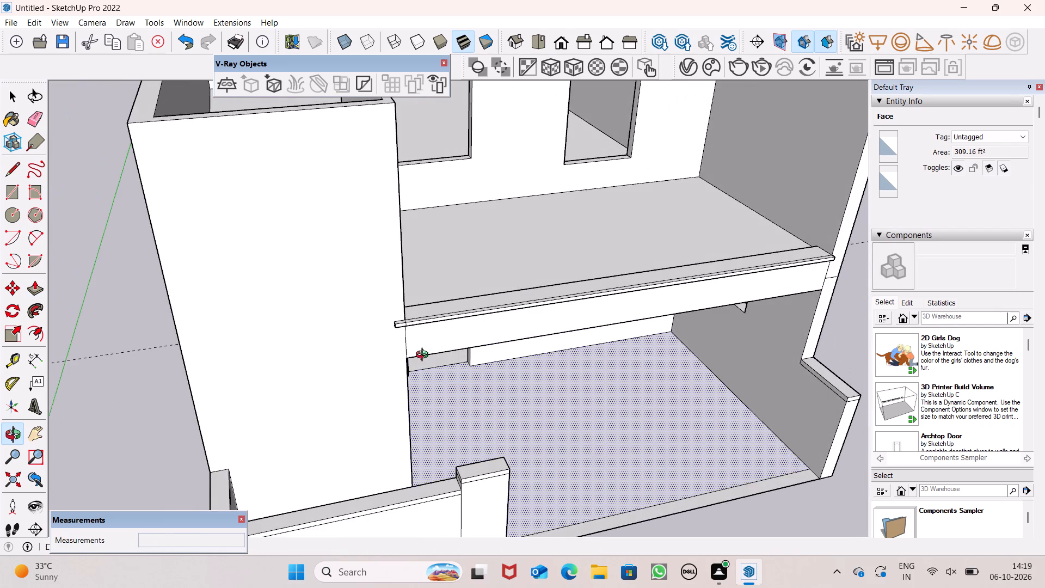
pyautogui.moveTo(425, 356); pyautogui.dragTo(325, 294, button='middle')
pyautogui.moveTo(439, 311); pyautogui.dragTo(426, 281, button='middle')
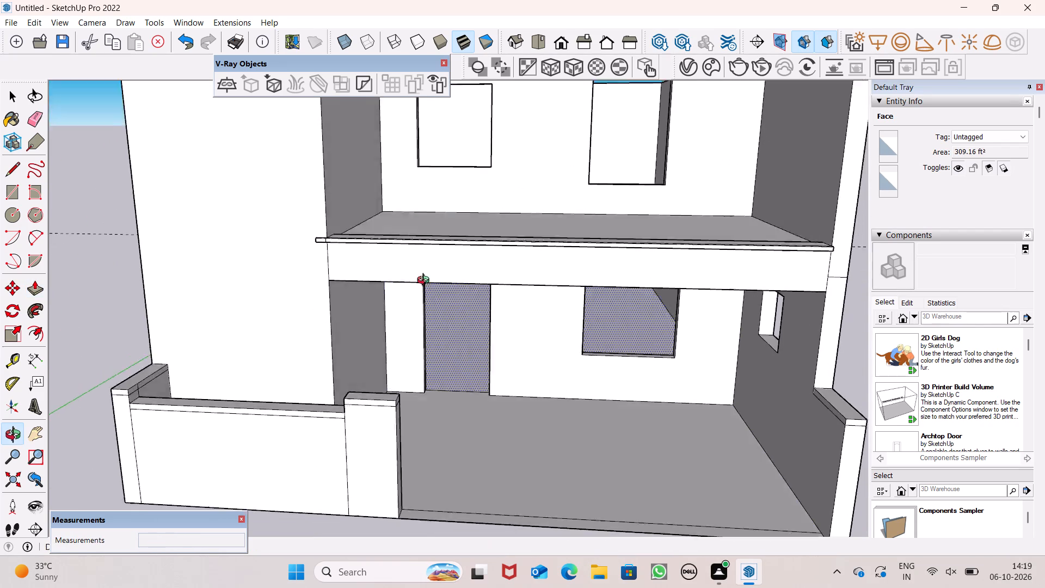
pyautogui.moveTo(426, 281); pyautogui.dragTo(414, 194, button='middle')
pyautogui.scroll(7, 353, 225)
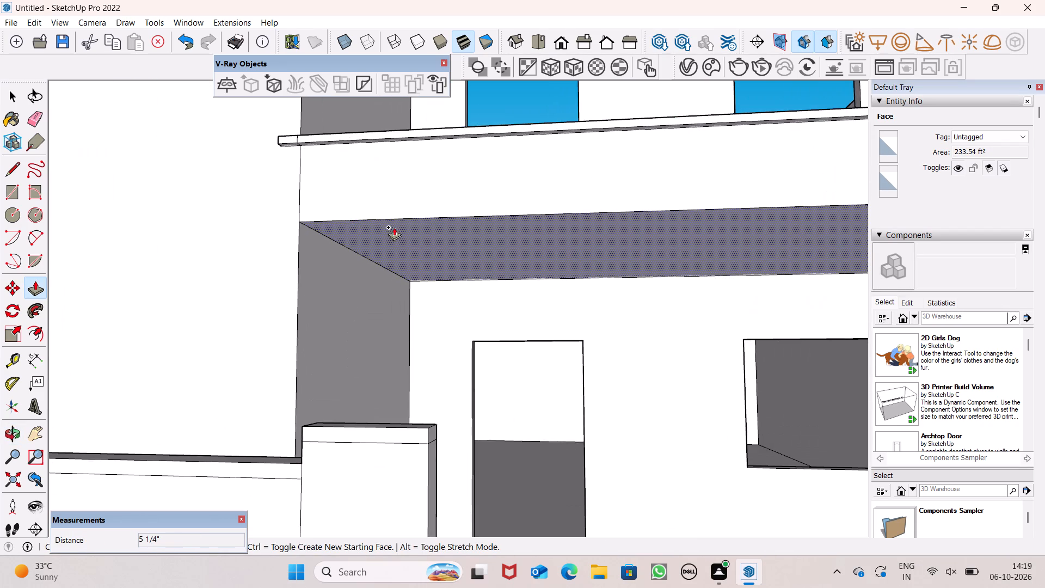
pyautogui.scroll(-9, 395, 228)
pyautogui.scroll(1, 372, 254)
pyautogui.scroll(-2, 371, 256)
pyautogui.moveTo(402, 249); pyautogui.dragTo(370, 345, button='middle')
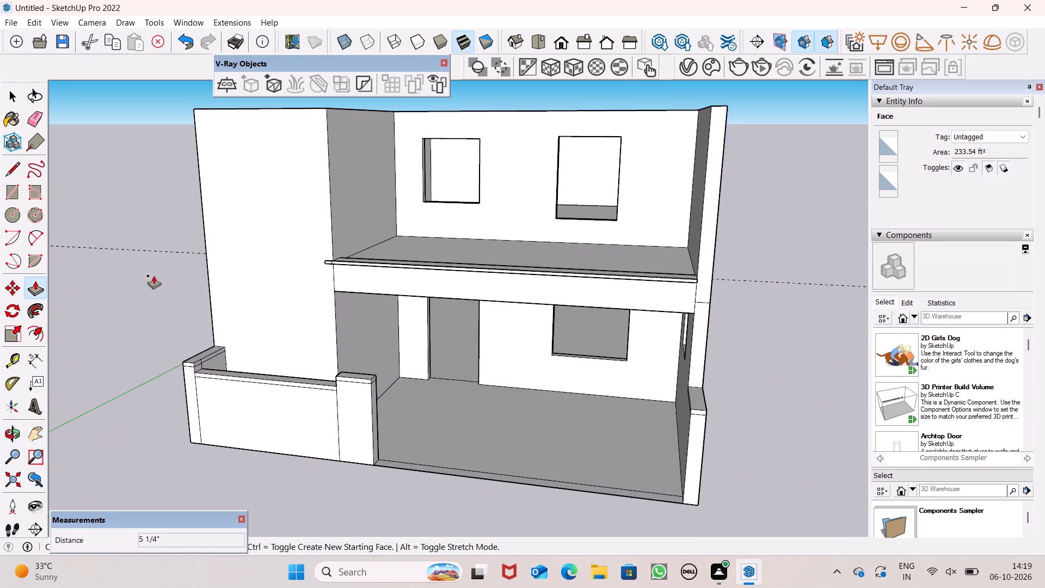
# Place a guide line on the slab's front face about 1 1/2" above its lower edge.
pyautogui.click(14, 174)
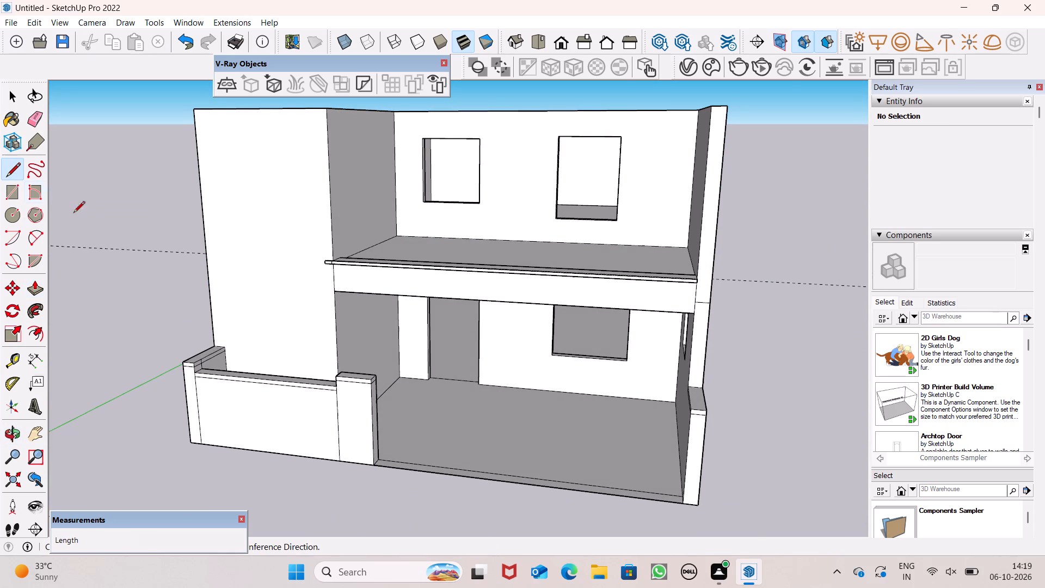
pyautogui.scroll(5, 251, 298)
pyautogui.moveTo(358, 330); pyautogui.dragTo(386, 377, button='middle')
pyautogui.scroll(-5, 232, 290)
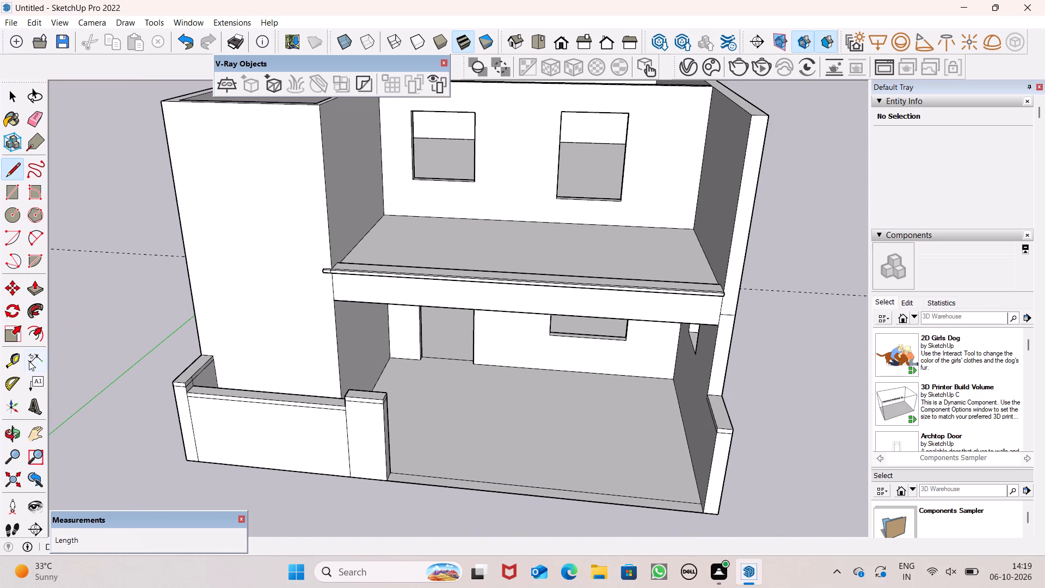
pyautogui.moveTo(16, 361); pyautogui.dragTo(21, 361)
pyautogui.scroll(3, 901, 269)
pyautogui.scroll(8, 400, 305)
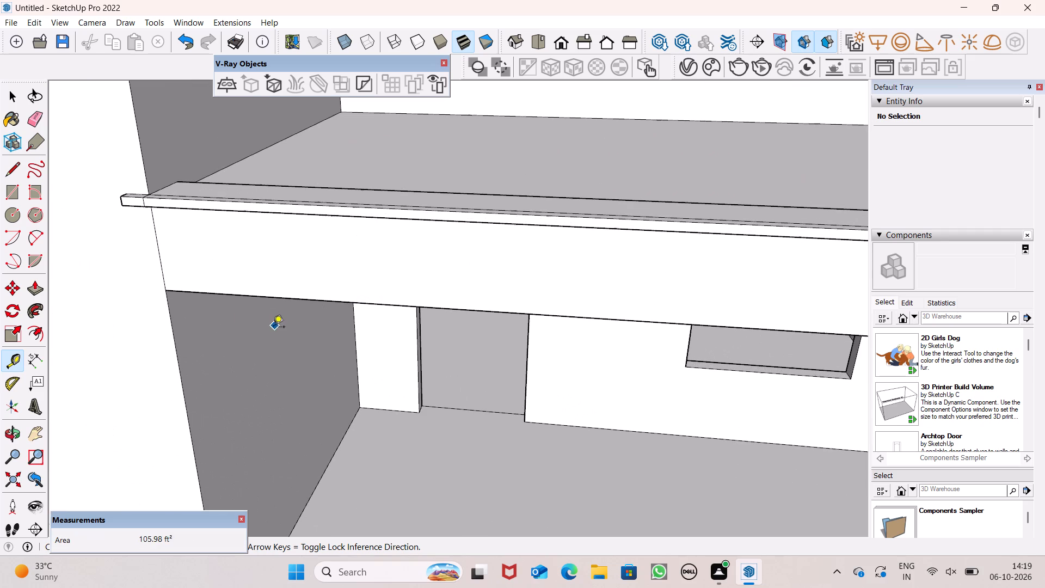
pyautogui.click(436, 310)
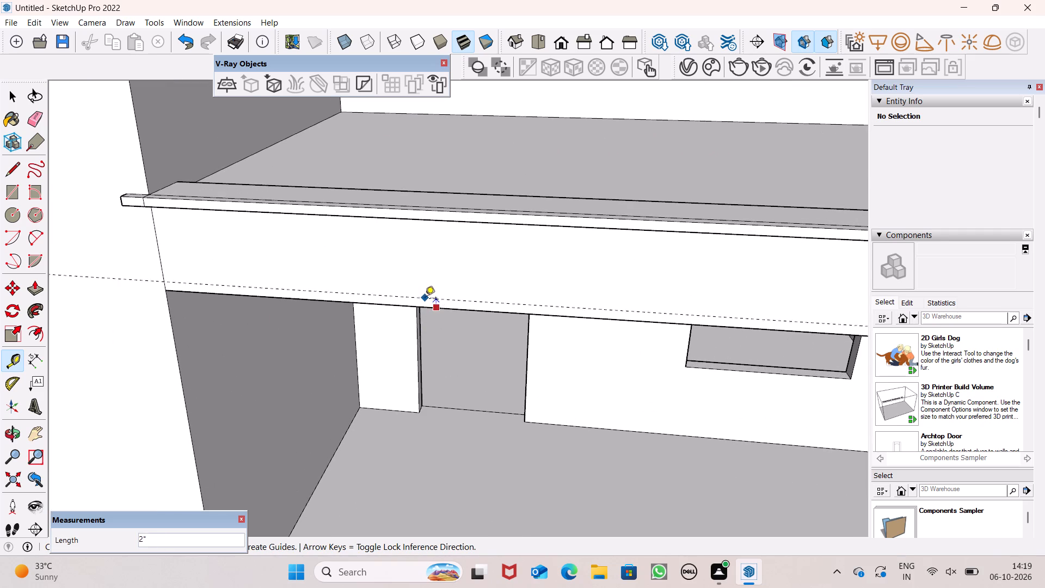
pyautogui.scroll(7, 422, 302)
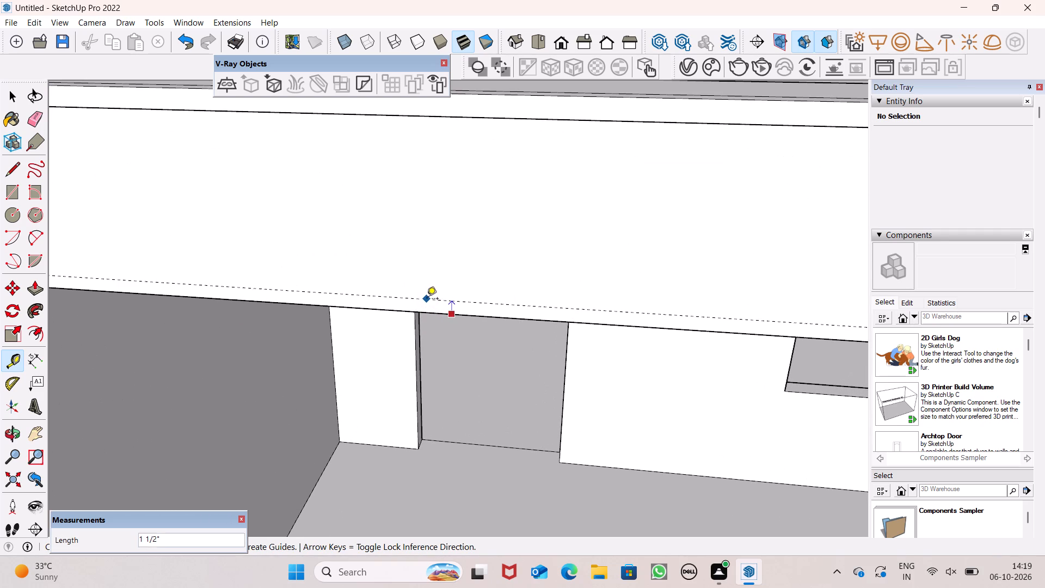
pyautogui.click(427, 301)
pyautogui.press('space')
pyautogui.scroll(-8, 441, 266)
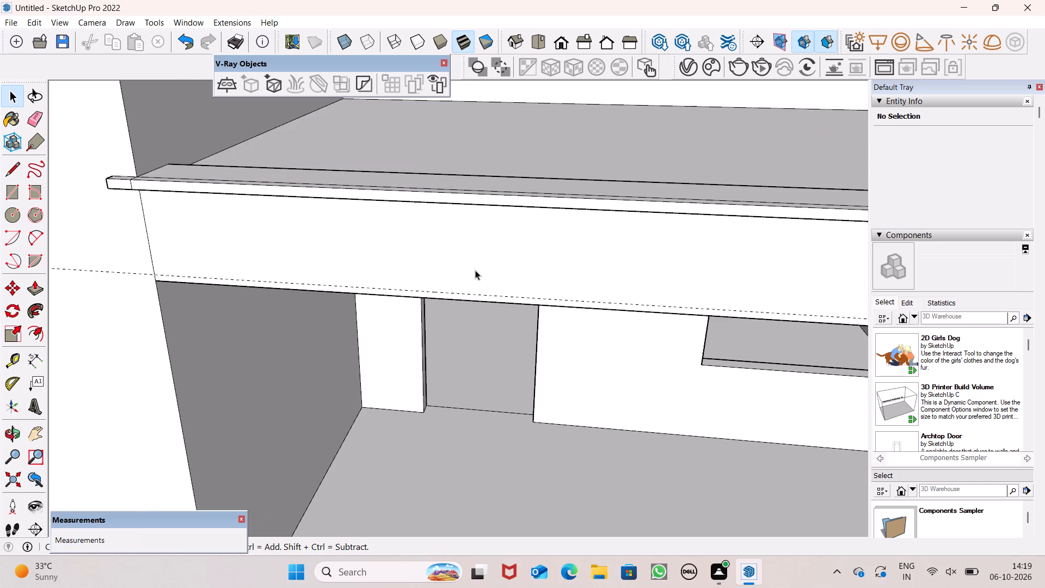
pyautogui.scroll(-2, 475, 270)
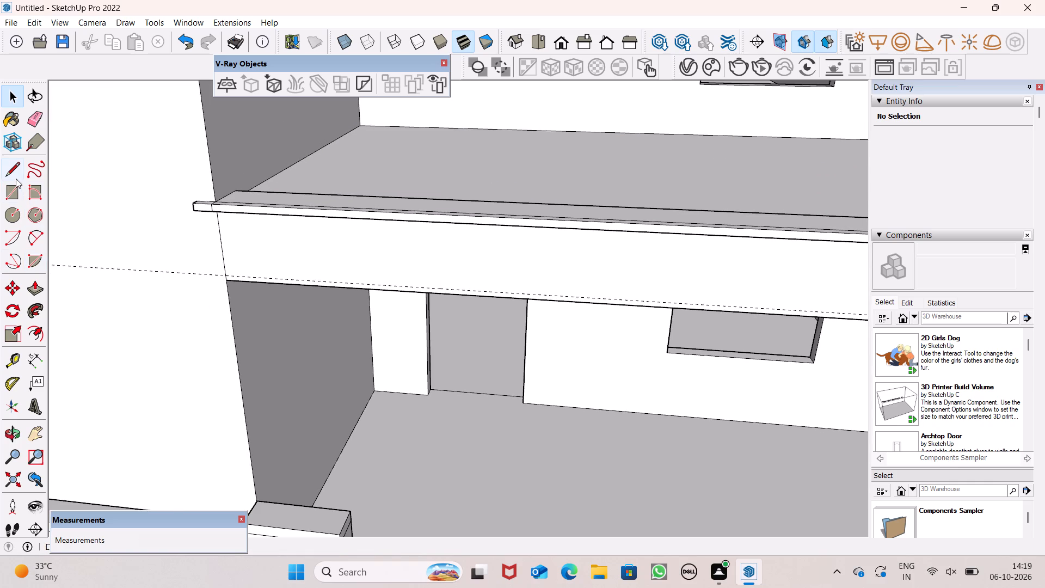
# Draw a line along the lower guide across the full width of the slab's front face, about 20' 8" long.
pyautogui.click(14, 174)
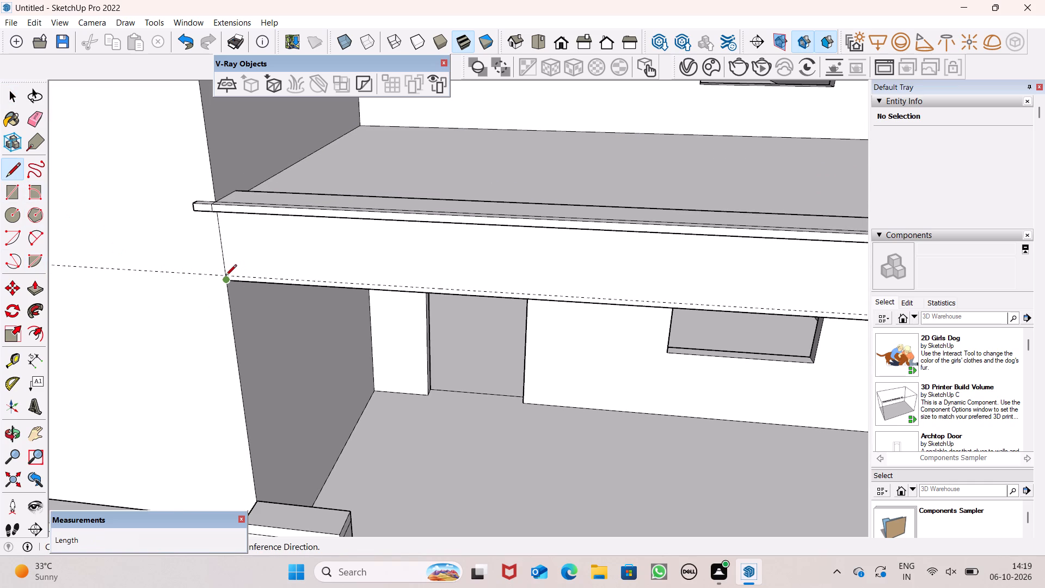
pyautogui.scroll(6, 225, 274)
pyautogui.click(225, 277)
pyautogui.scroll(-4, 470, 264)
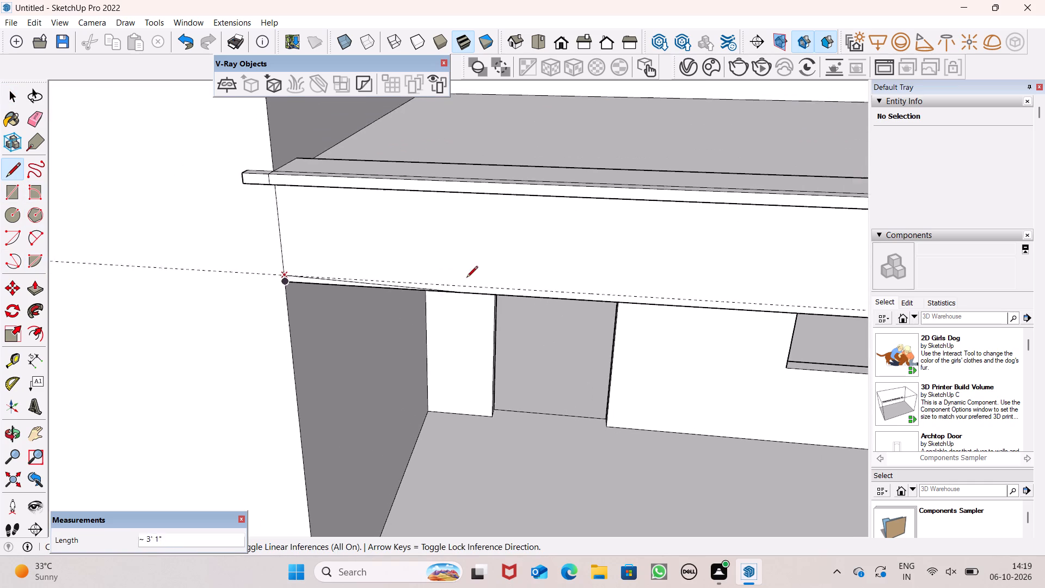
pyautogui.scroll(-1, 466, 278)
pyautogui.scroll(-7, 561, 261)
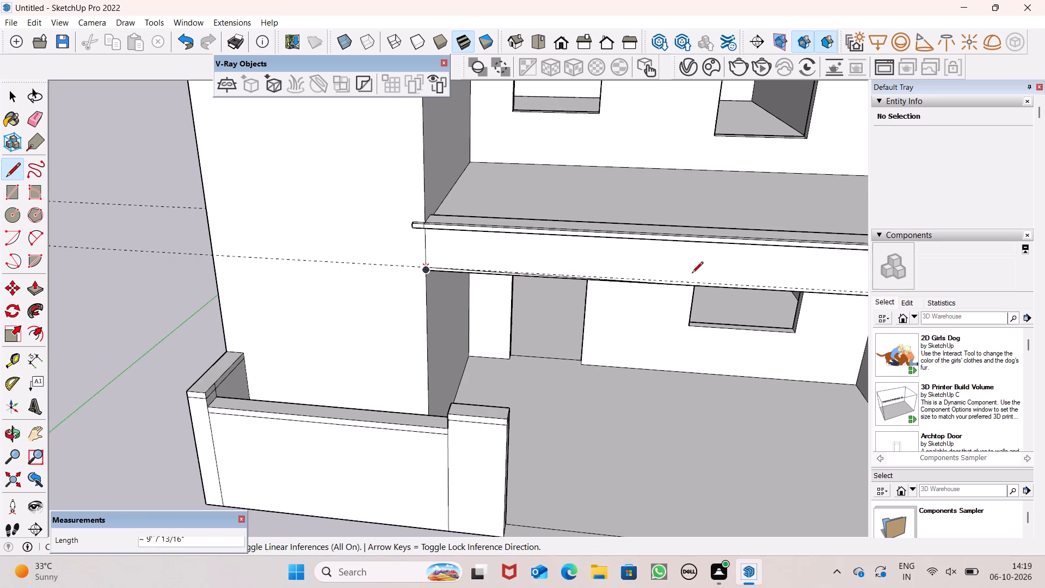
pyautogui.scroll(-5, 692, 272)
pyautogui.scroll(1, 617, 284)
pyautogui.scroll(-7, 548, 286)
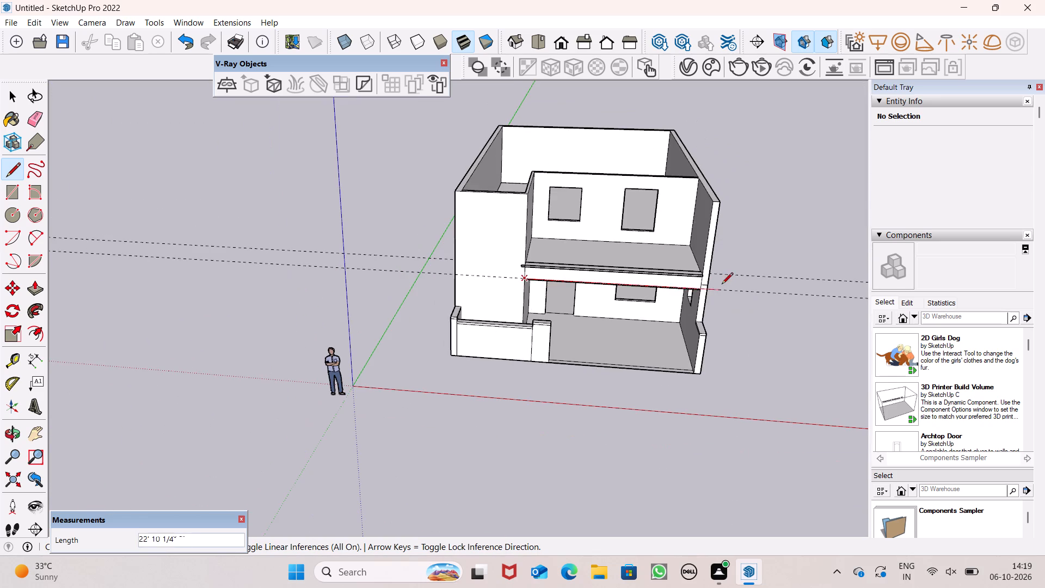
pyautogui.scroll(8, 692, 284)
pyautogui.scroll(6, 738, 292)
pyautogui.scroll(-1, 755, 291)
pyautogui.scroll(1, 755, 291)
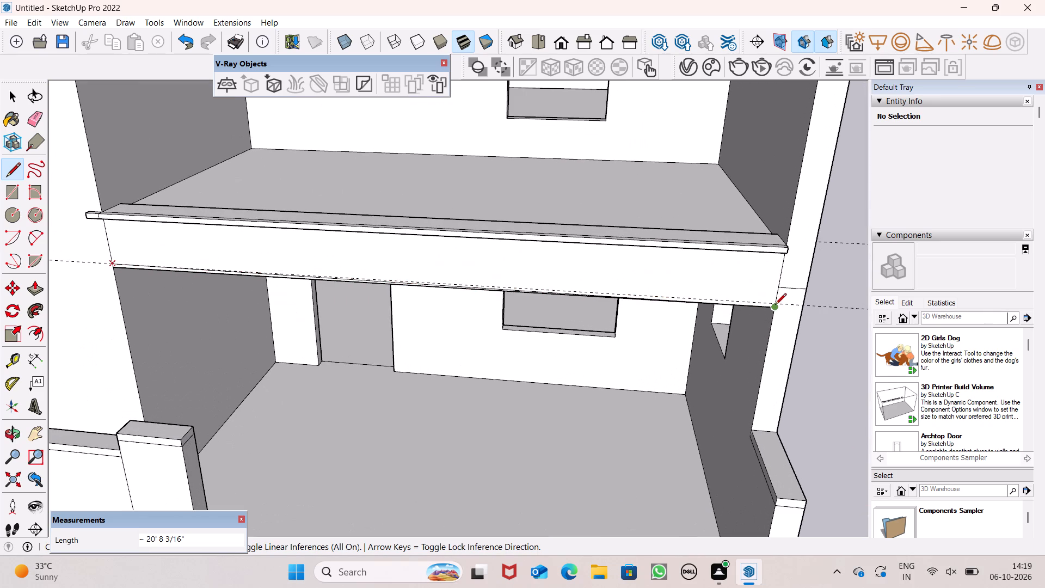
pyautogui.scroll(-1, 775, 302)
pyautogui.scroll(8, 775, 302)
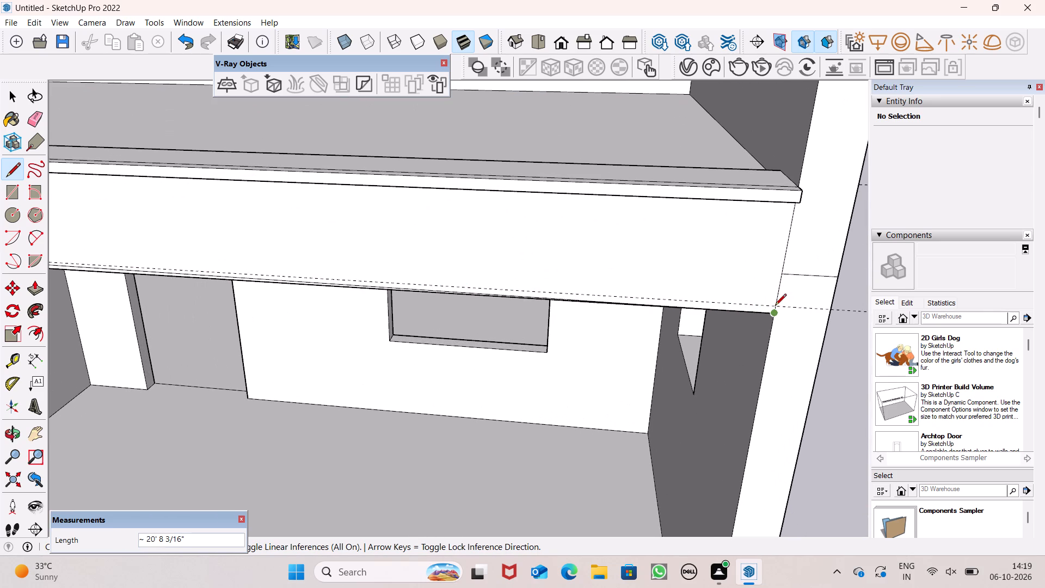
pyautogui.click(775, 304)
pyautogui.press('space')
# Extrude the narrow strip at the bottom of the slab's front face outward 2 3/8" to form a lower lip.
pyautogui.scroll(-2, 775, 277)
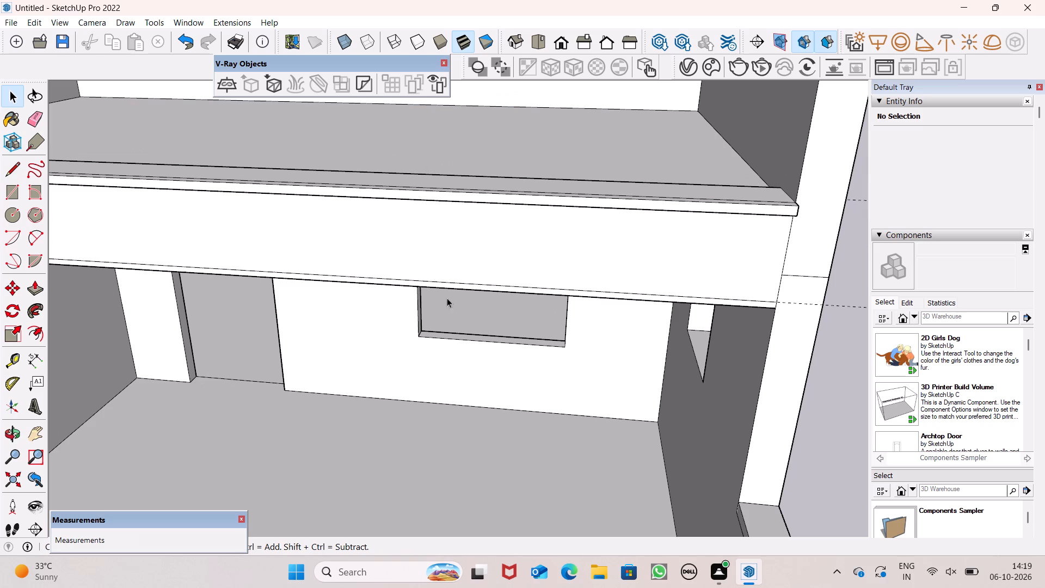
pyautogui.click(36, 285)
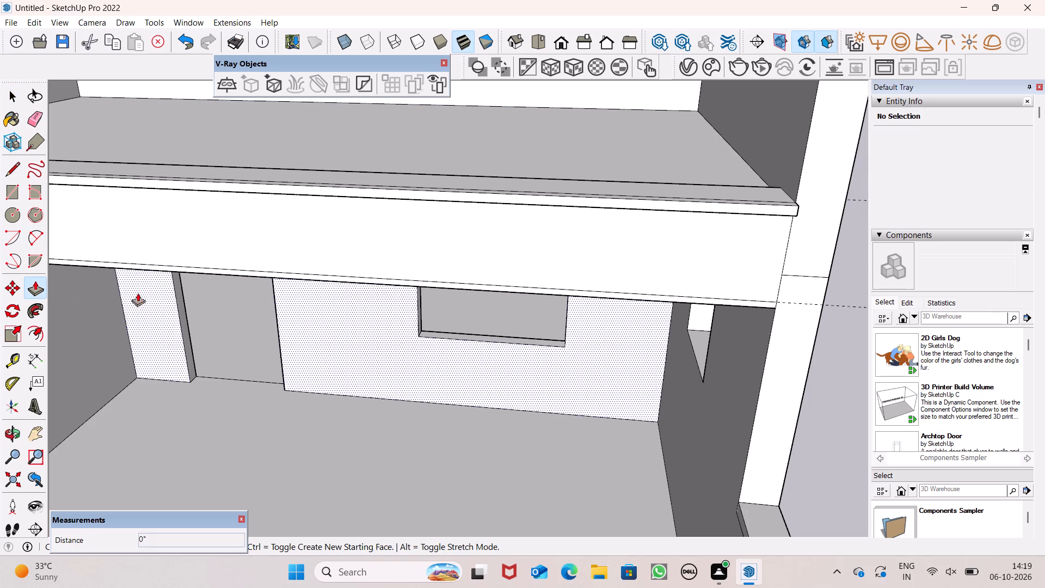
pyautogui.moveTo(241, 271); pyautogui.dragTo(219, 201)
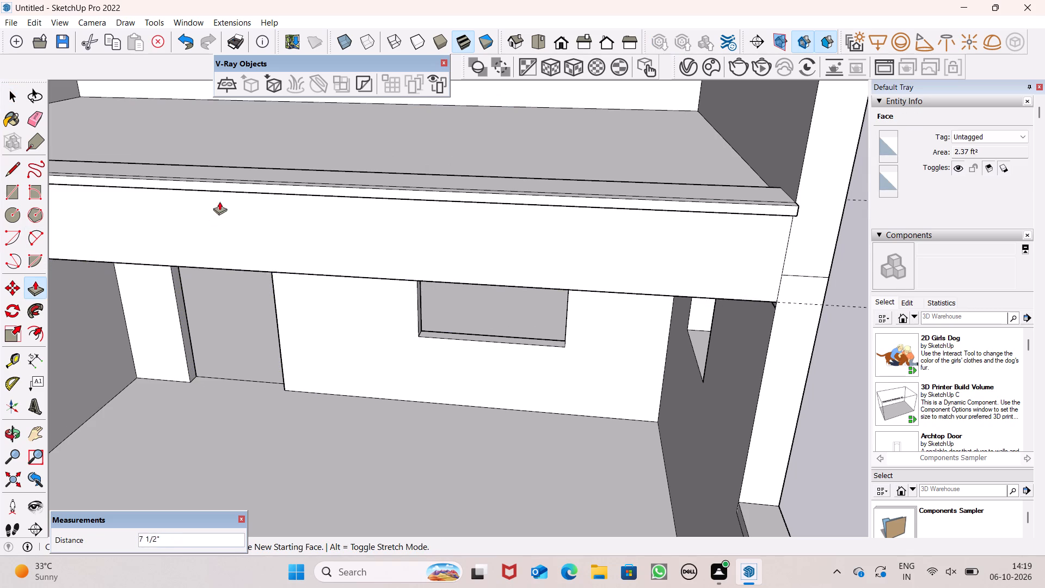
pyautogui.moveTo(219, 201); pyautogui.dragTo(232, 186)
# Extend the lower lip's end face 5 1/4" sideways across the front of the projecting room's wall.
pyautogui.scroll(-2, 435, 224)
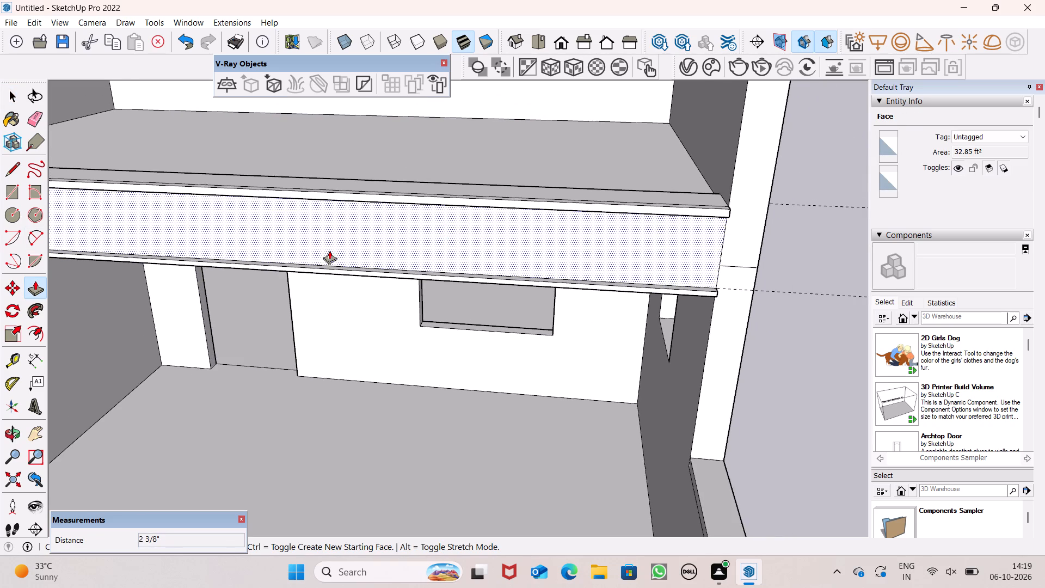
pyautogui.scroll(-8, 521, 248)
pyautogui.scroll(6, 162, 226)
pyautogui.moveTo(261, 287); pyautogui.dragTo(442, 291, button='middle')
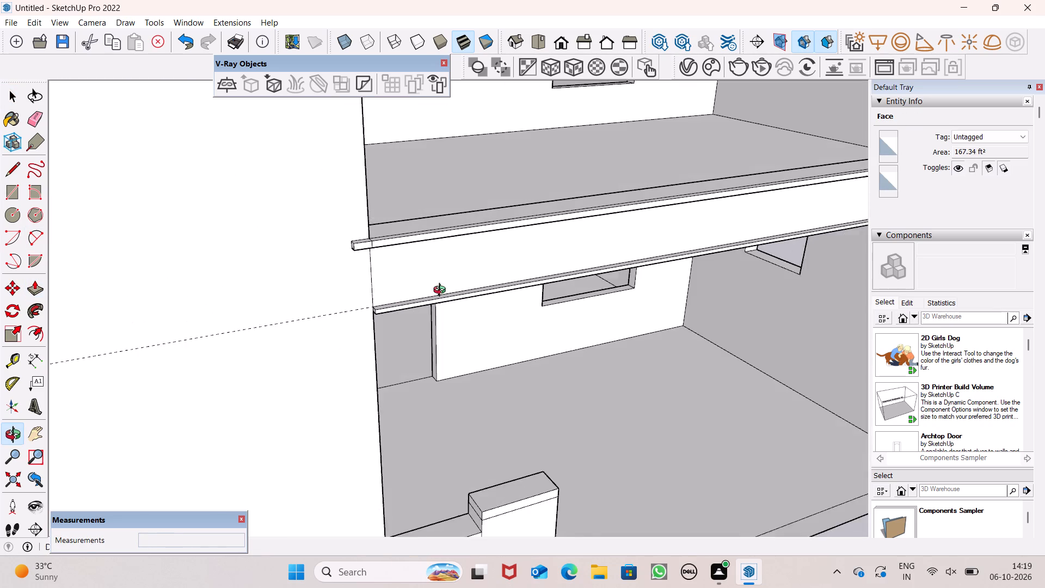
pyautogui.moveTo(442, 291); pyautogui.dragTo(445, 291, button='middle')
pyautogui.scroll(7, 346, 311)
pyautogui.moveTo(413, 313); pyautogui.dragTo(408, 312)
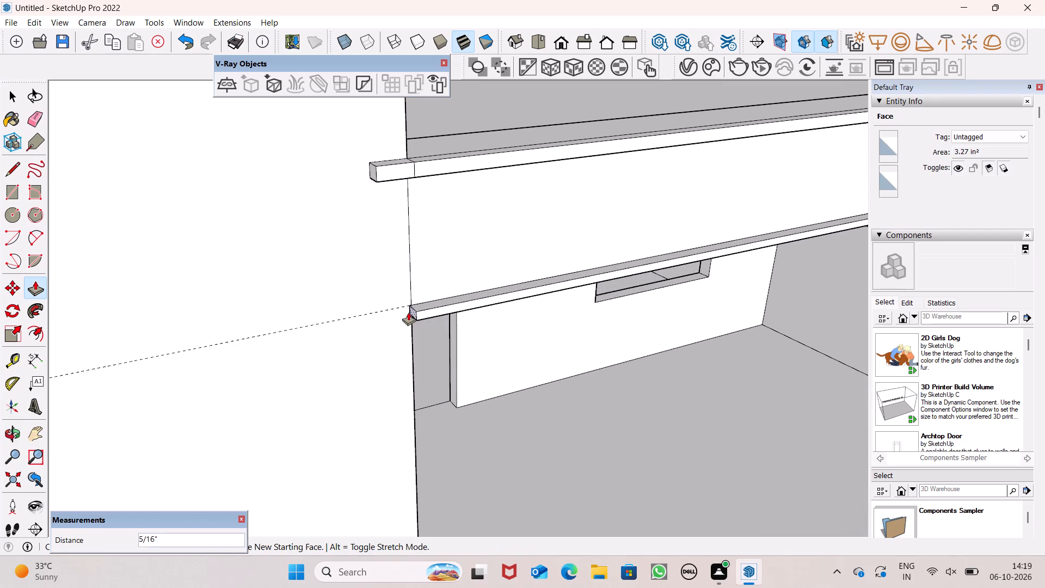
pyautogui.moveTo(408, 312); pyautogui.dragTo(377, 180)
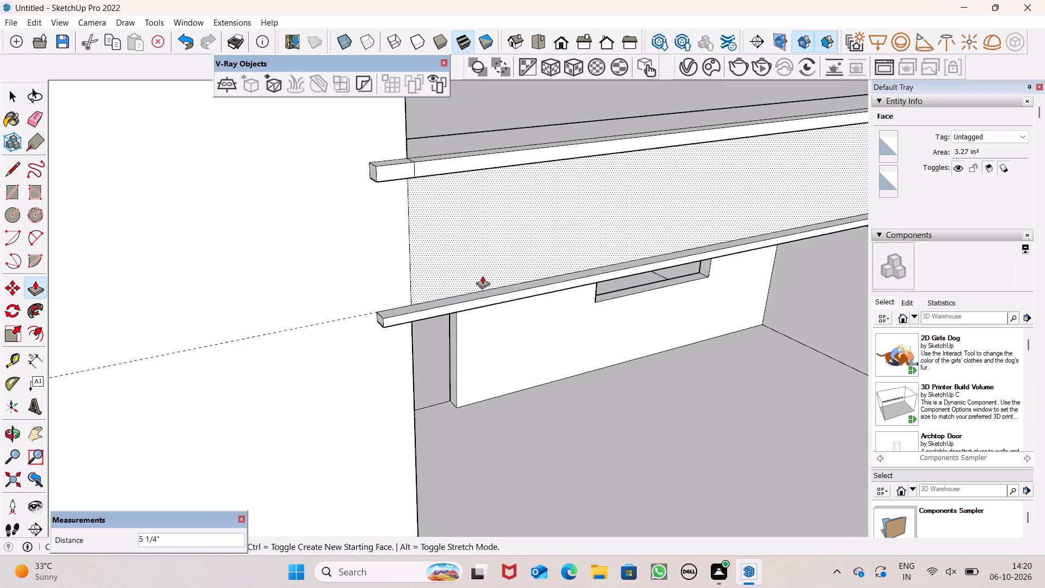
# Push the underside of the upper lip along the slab upward 3/8".
pyautogui.scroll(-5, 443, 271)
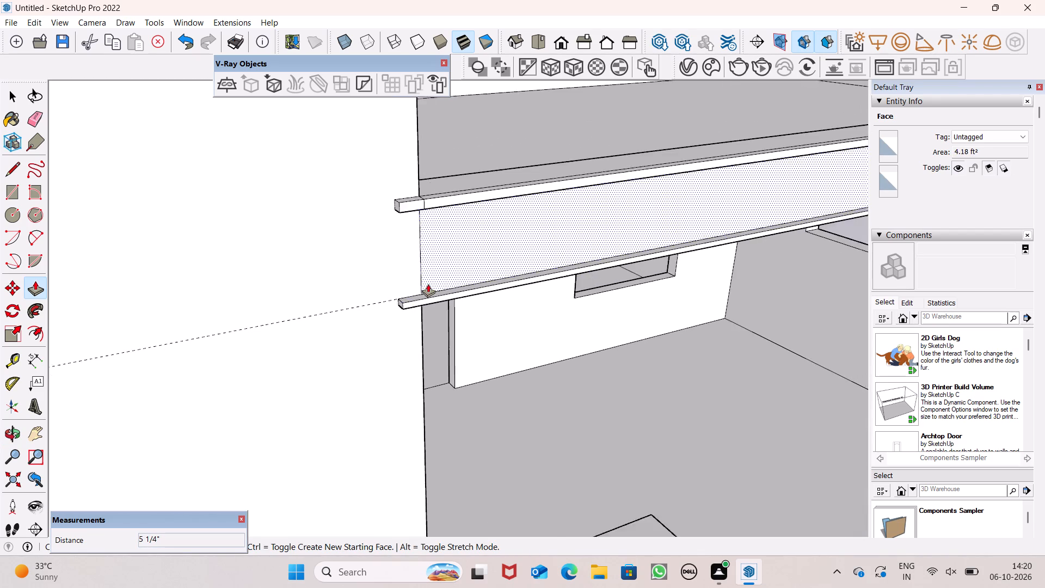
pyautogui.scroll(-5, 422, 292)
pyautogui.moveTo(500, 258); pyautogui.dragTo(281, 339, button='middle')
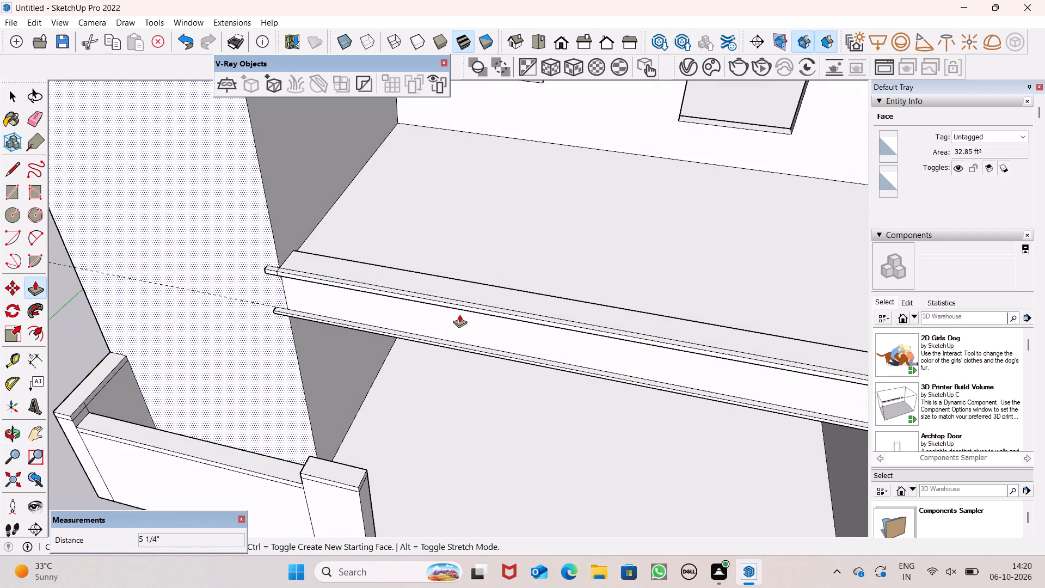
pyautogui.moveTo(462, 313); pyautogui.dragTo(454, 105, button='middle')
pyautogui.scroll(3, 386, 173)
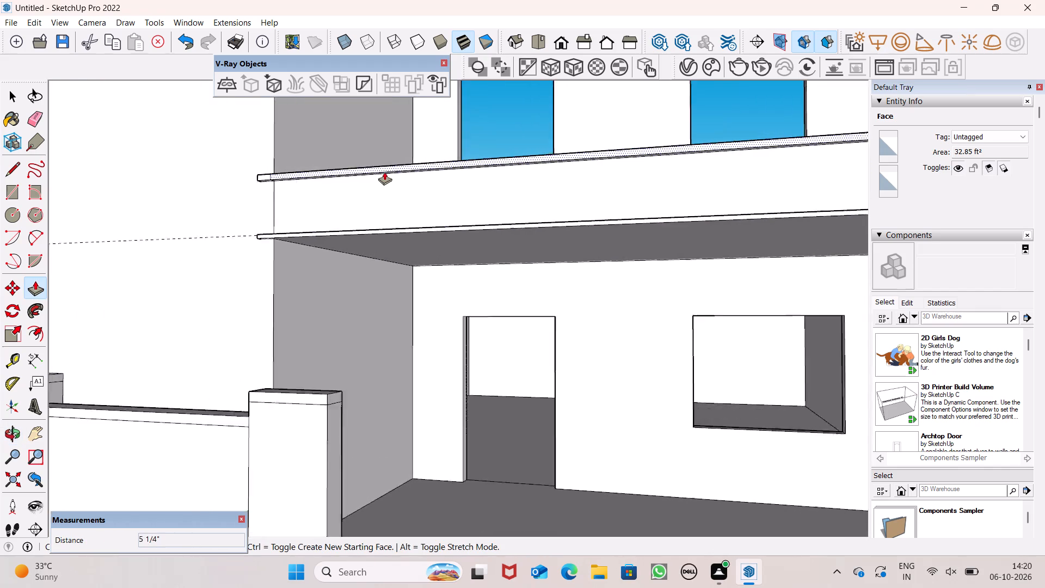
pyautogui.scroll(4, 384, 171)
pyautogui.moveTo(379, 170); pyautogui.dragTo(378, 135, button='middle')
pyautogui.scroll(8, 309, 157)
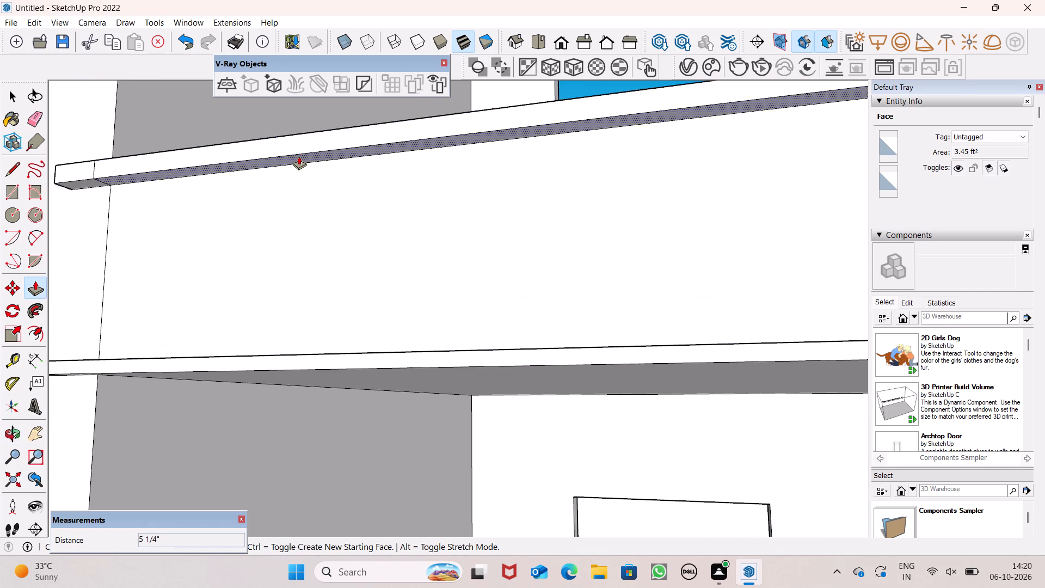
pyautogui.click(298, 160)
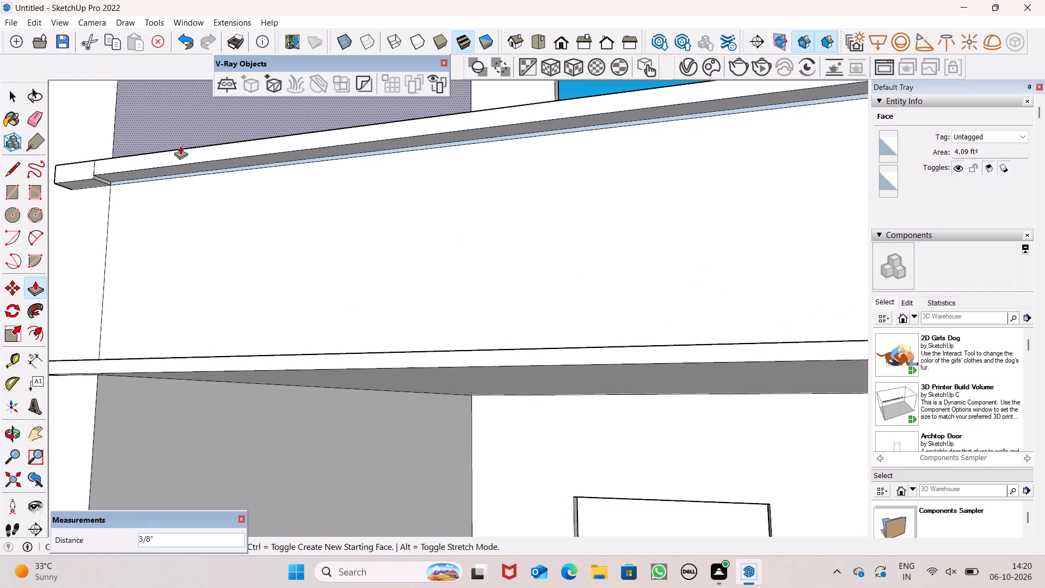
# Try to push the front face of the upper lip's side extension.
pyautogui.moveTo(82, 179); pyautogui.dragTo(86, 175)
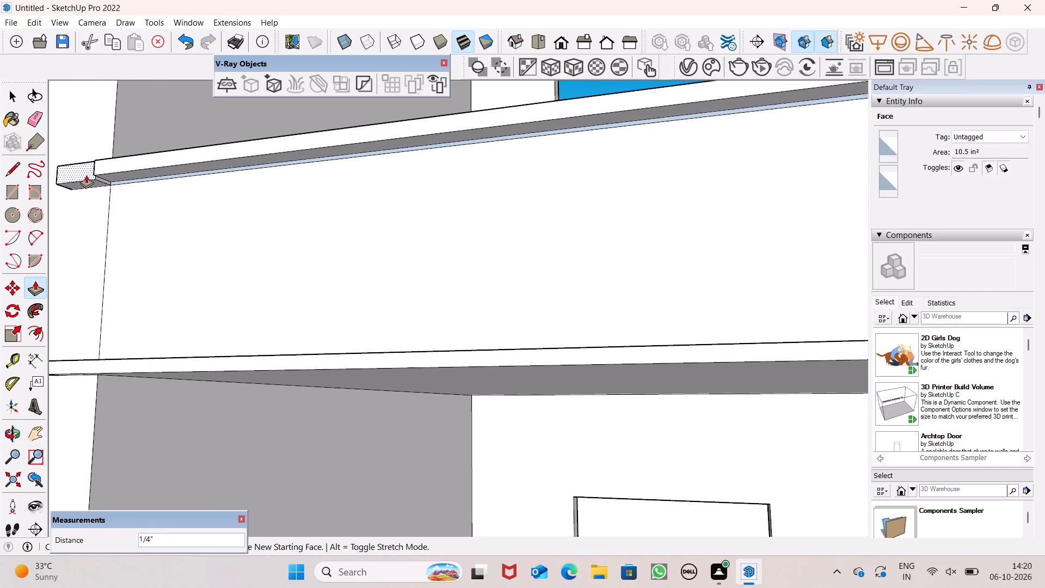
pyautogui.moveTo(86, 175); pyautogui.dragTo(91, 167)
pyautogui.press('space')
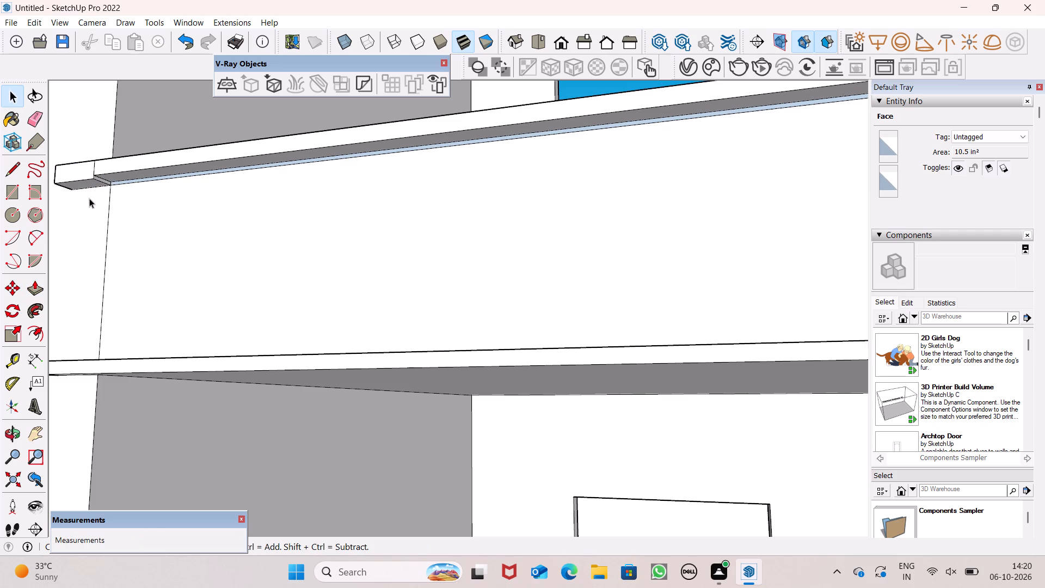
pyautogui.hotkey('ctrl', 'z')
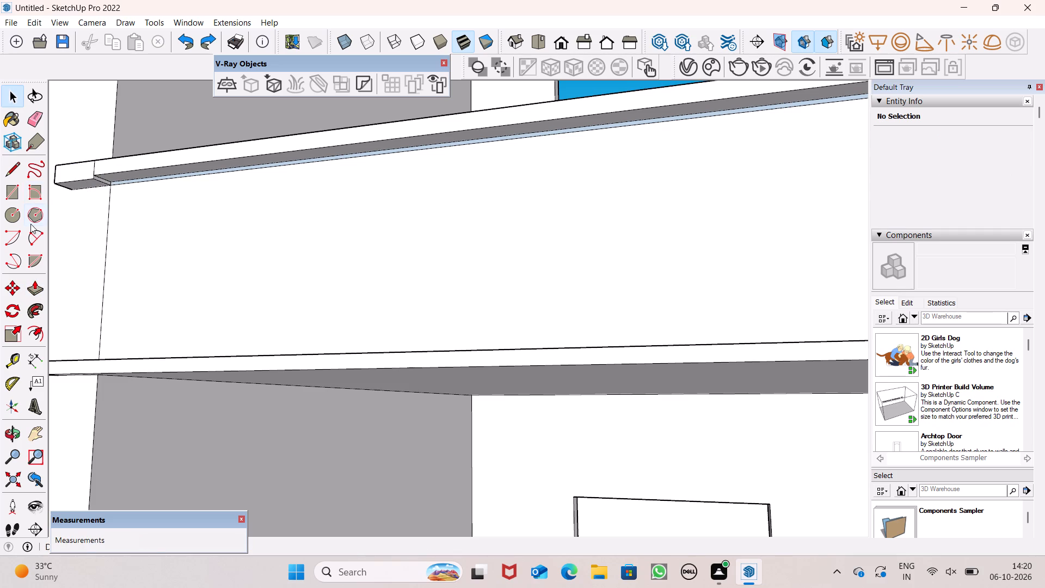
# Push the underside of the upper lip's side extension upward 3/8", level with the rest of the lip.
pyautogui.click(34, 290)
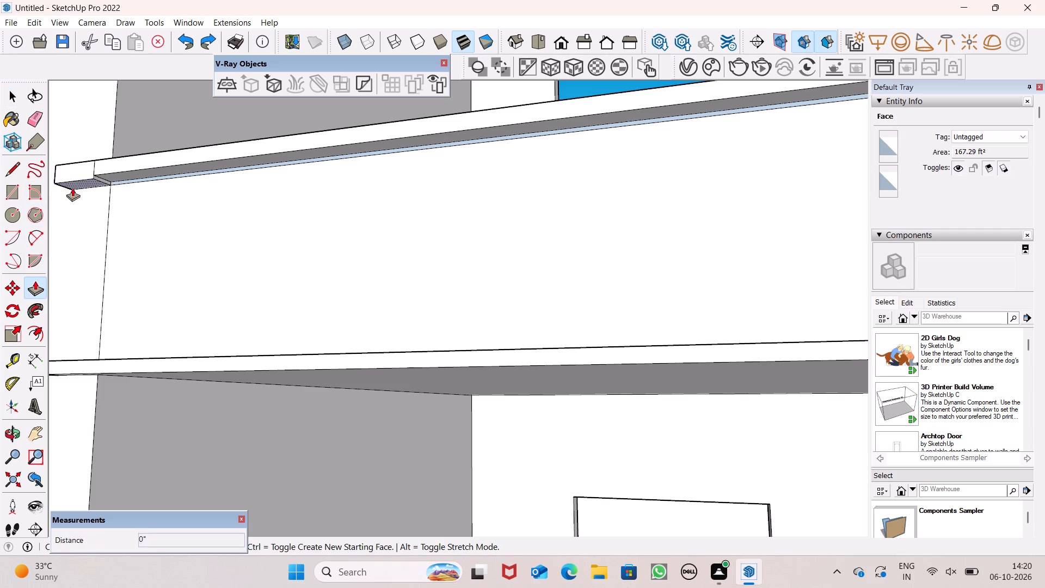
pyautogui.moveTo(72, 187); pyautogui.dragTo(102, 174)
pyautogui.scroll(-2, 172, 169)
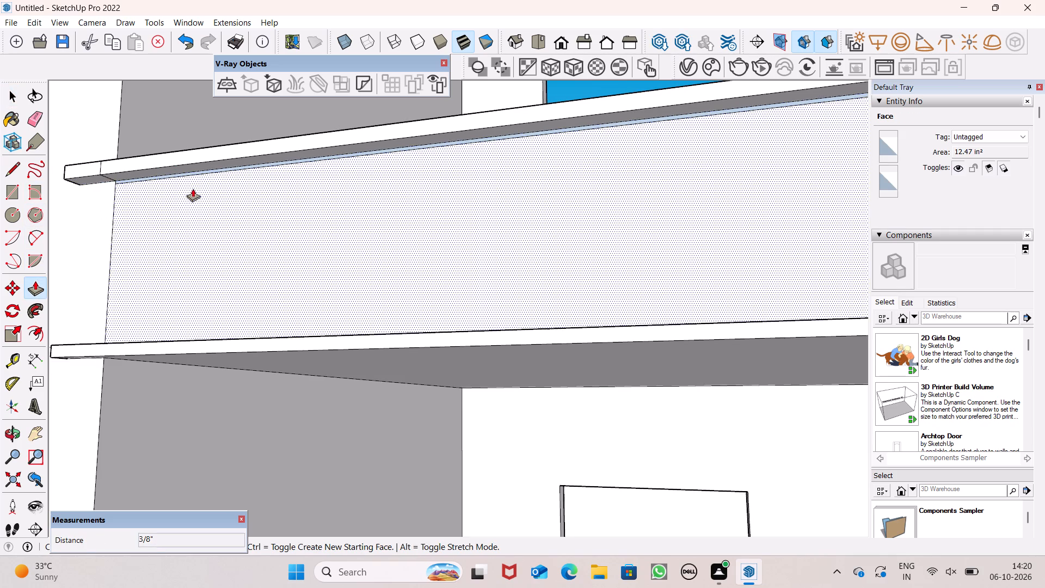
pyautogui.press('space')
# Examine the two slab lips, the upper floor and the building's front from below, above and the side.
pyautogui.scroll(-12, 240, 193)
pyautogui.scroll(-3, 285, 250)
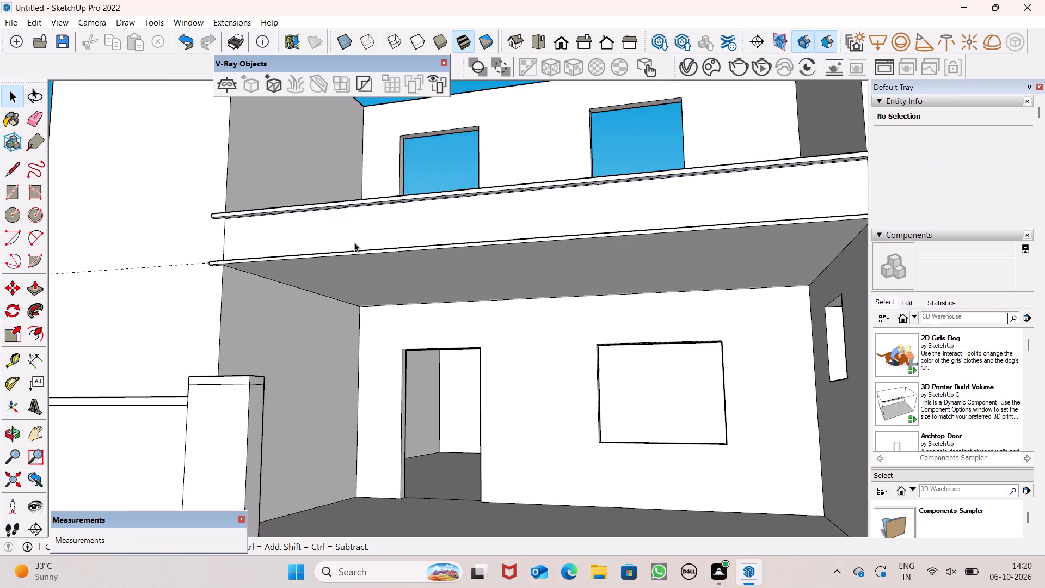
pyautogui.scroll(-6, 356, 248)
pyautogui.scroll(1, 358, 249)
pyautogui.moveTo(378, 242); pyautogui.dragTo(419, 347, button='middle')
pyautogui.scroll(-2, 426, 342)
pyautogui.moveTo(458, 311); pyautogui.dragTo(483, 397, button='middle')
pyautogui.scroll(1, 486, 395)
pyautogui.scroll(-4, 485, 377)
pyautogui.scroll(3, 584, 293)
pyautogui.scroll(1, 549, 367)
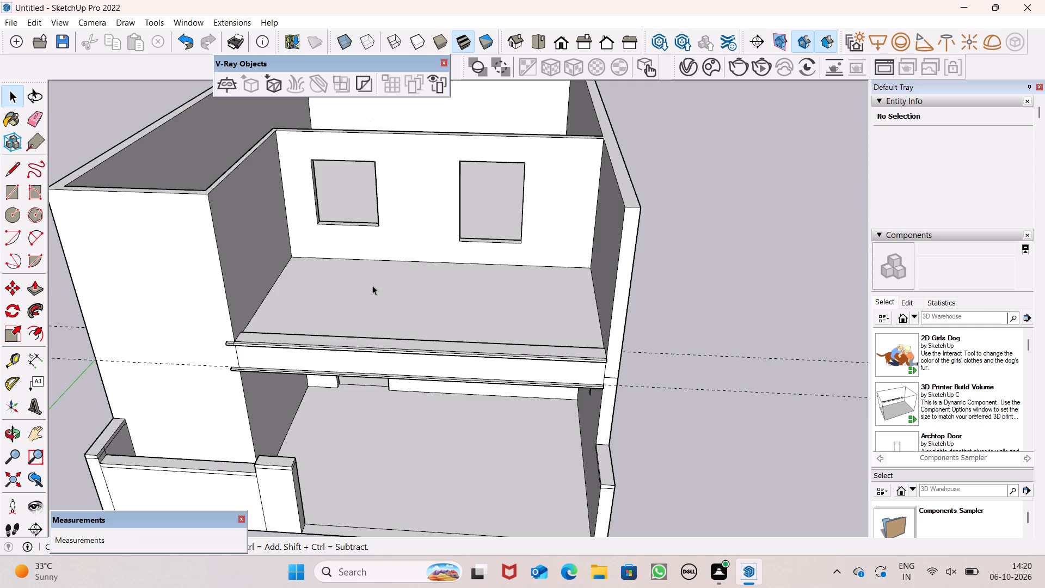
pyautogui.moveTo(361, 357); pyautogui.dragTo(376, 450, button='middle')
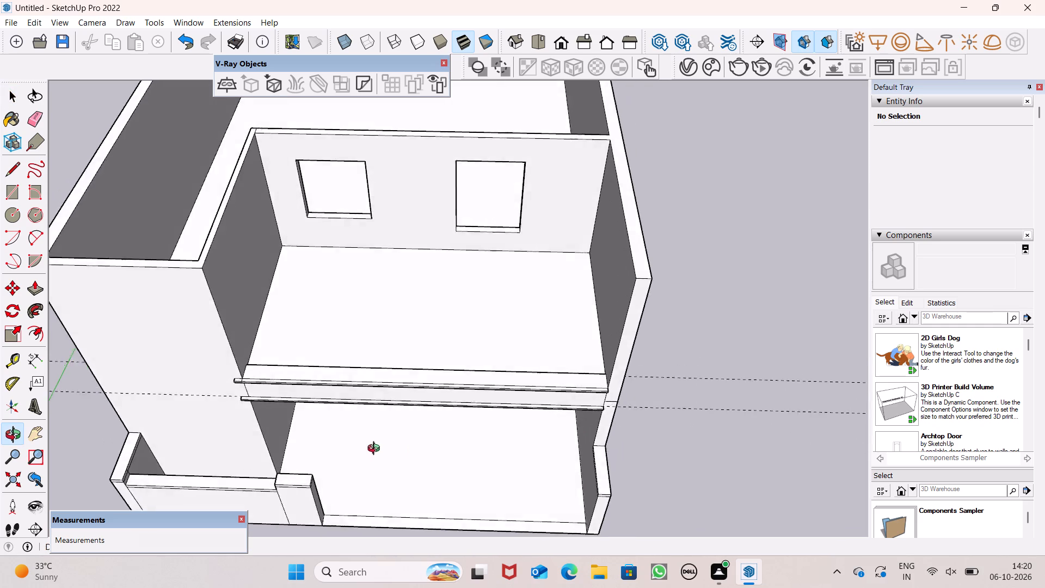
pyautogui.moveTo(376, 450); pyautogui.dragTo(200, 445, button='middle')
pyautogui.scroll(5, 437, 283)
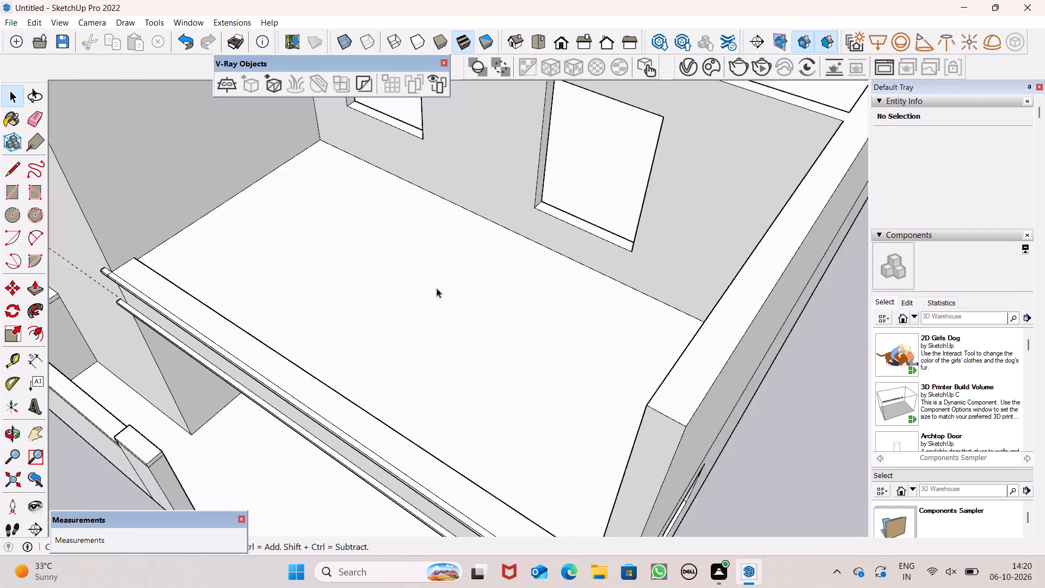
pyautogui.scroll(2, 437, 288)
pyautogui.scroll(-4, 440, 307)
pyautogui.moveTo(452, 333); pyautogui.dragTo(552, 387, button='middle')
pyautogui.scroll(-6, 583, 338)
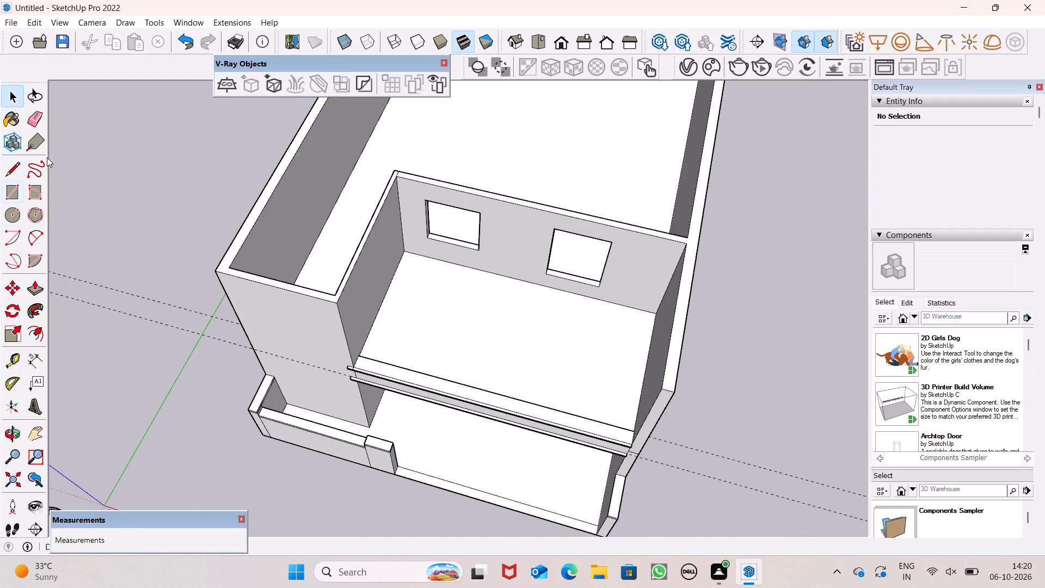
# Erase the two dashed guide lines running across the slab's front.
pyautogui.click(32, 122)
pyautogui.moveTo(112, 287); pyautogui.dragTo(102, 317)
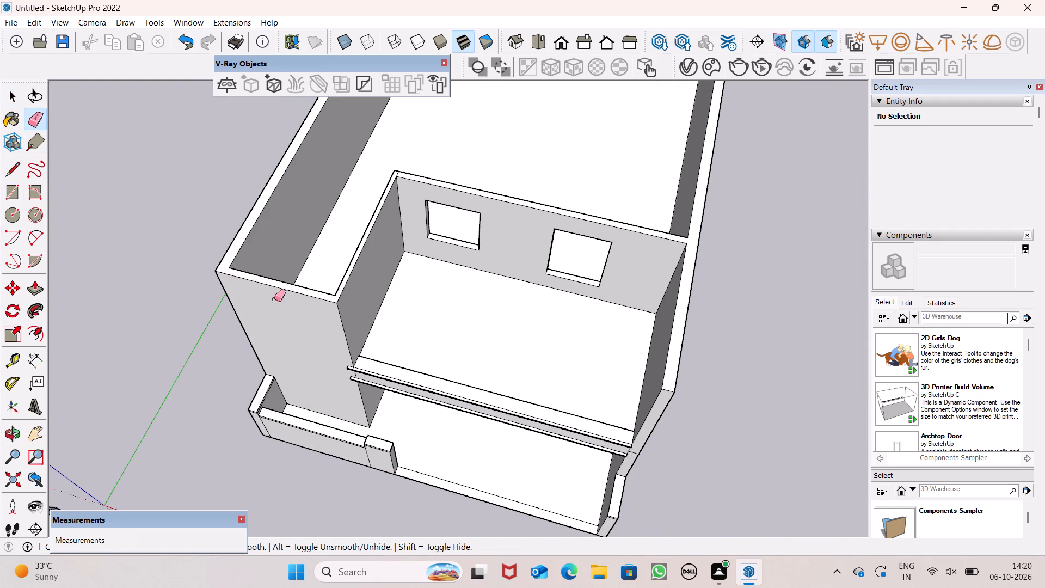
pyautogui.press('space')
# Push/Pull the narrow strip along the front slab's outer edge upward 3' to raise the parapet wall.
pyautogui.scroll(7, 578, 446)
pyautogui.moveTo(601, 417); pyautogui.dragTo(374, 390, button='middle')
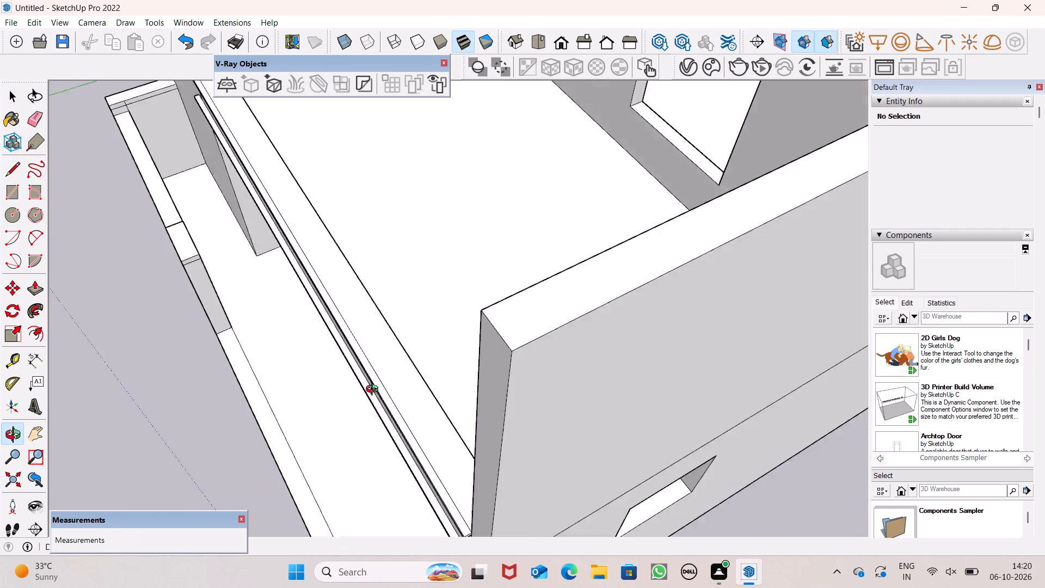
pyautogui.moveTo(374, 390); pyautogui.dragTo(512, 204, button='middle')
pyautogui.scroll(1, 390, 248)
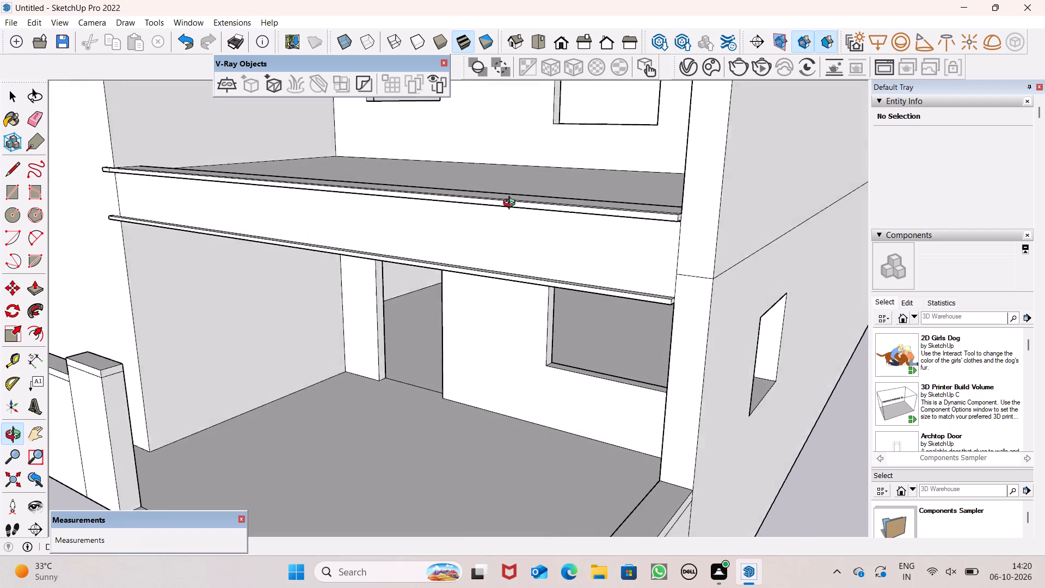
pyautogui.moveTo(512, 204); pyautogui.dragTo(565, 253, button='middle')
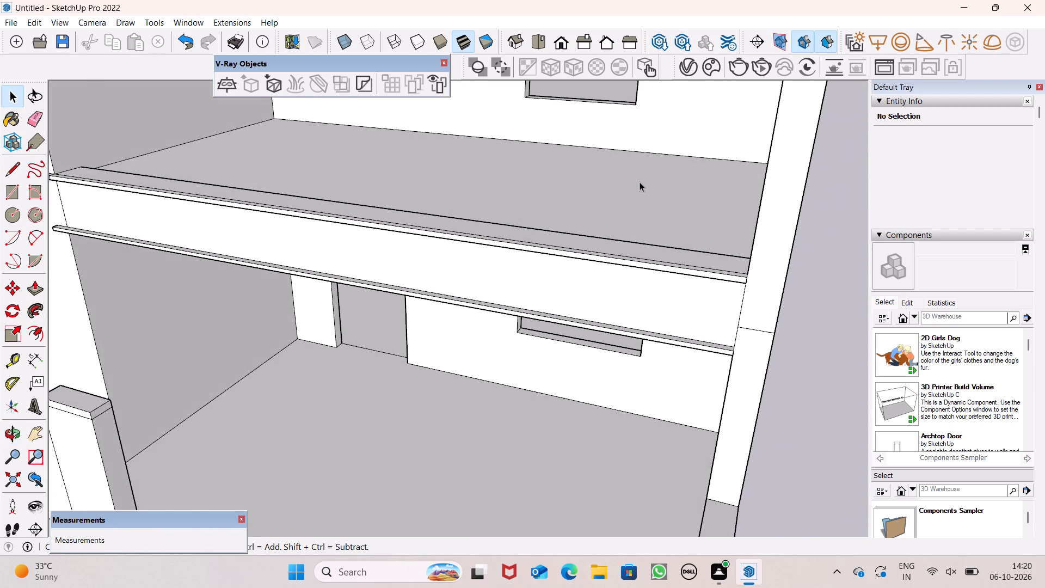
pyautogui.scroll(-2, 640, 182)
pyautogui.scroll(-6, 604, 261)
pyautogui.moveTo(609, 317); pyautogui.dragTo(631, 334, button='middle')
pyautogui.scroll(1, 609, 317)
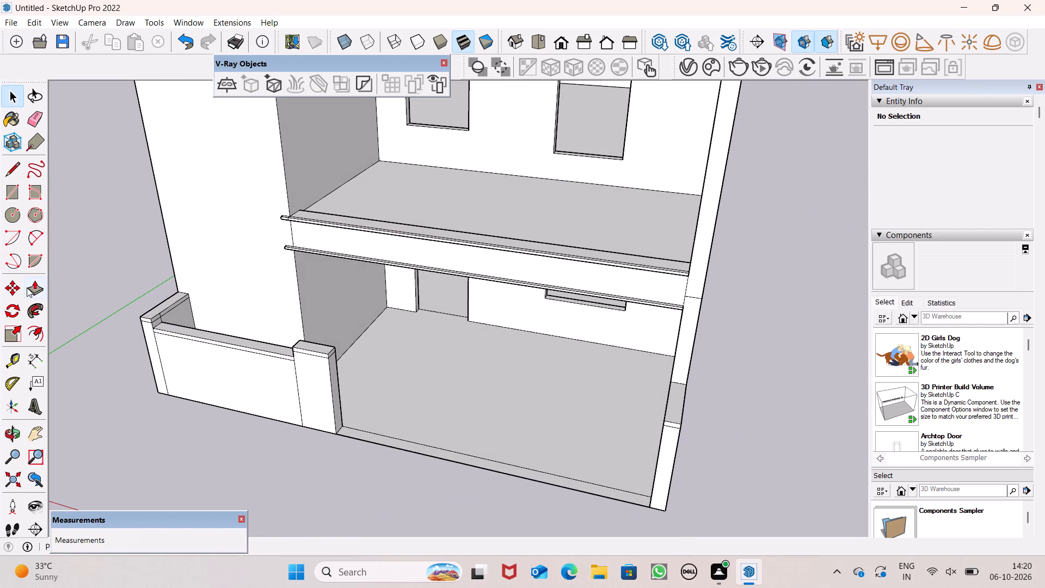
pyautogui.click(26, 287)
pyautogui.scroll(7, 282, 203)
pyautogui.moveTo(332, 224); pyautogui.dragTo(333, 220)
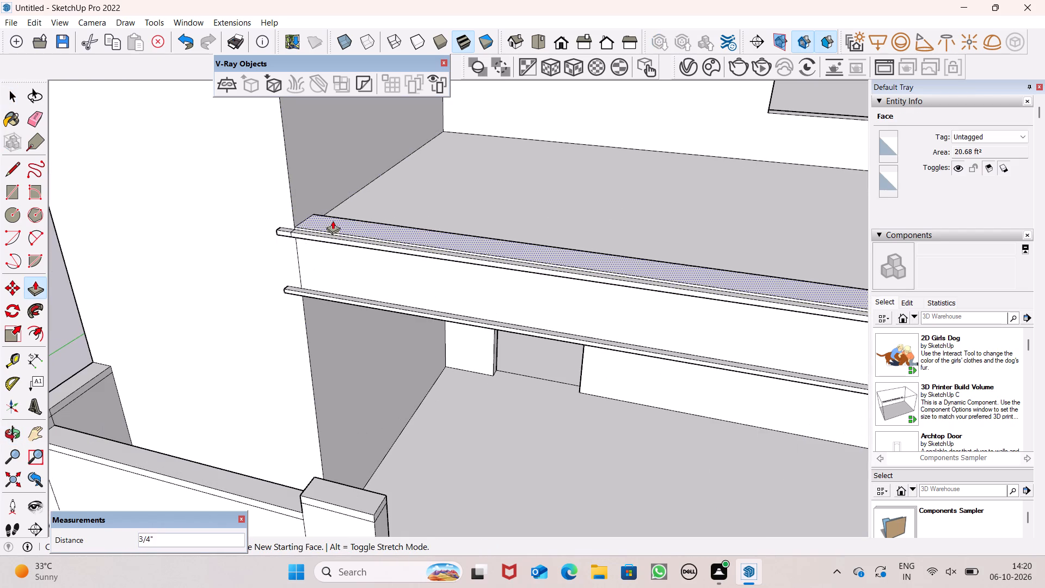
pyautogui.moveTo(333, 220); pyautogui.dragTo(334, 150)
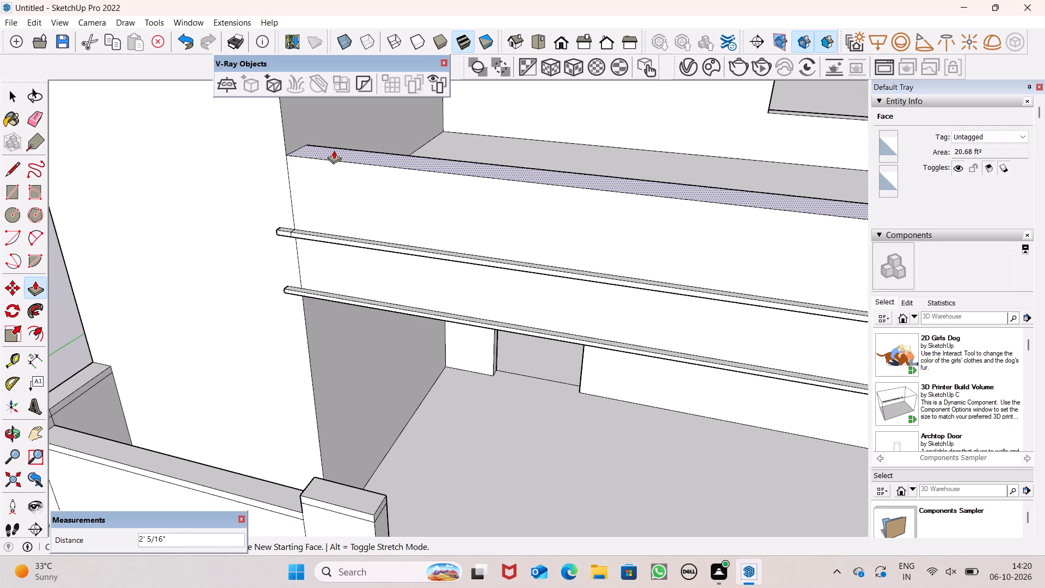
pyautogui.moveTo(334, 150); pyautogui.dragTo(334, 149)
pyautogui.press('3')
pyautogui.press("'")
pyautogui.press('Return')
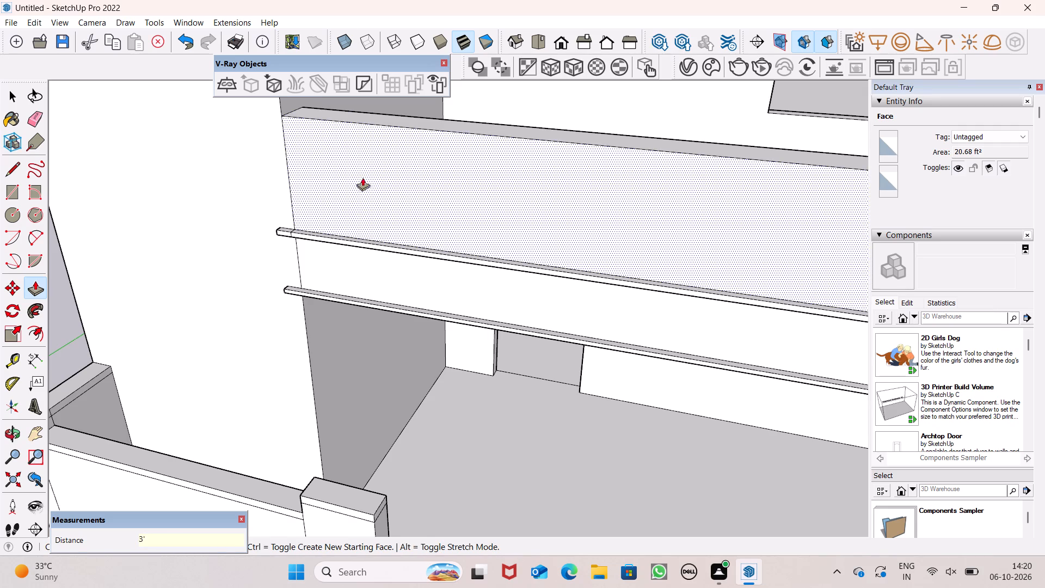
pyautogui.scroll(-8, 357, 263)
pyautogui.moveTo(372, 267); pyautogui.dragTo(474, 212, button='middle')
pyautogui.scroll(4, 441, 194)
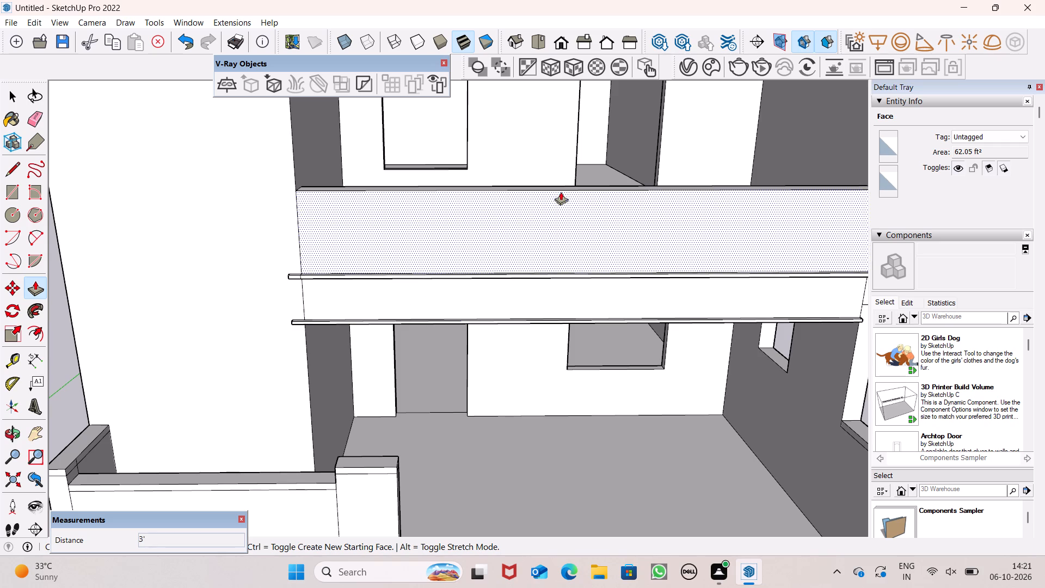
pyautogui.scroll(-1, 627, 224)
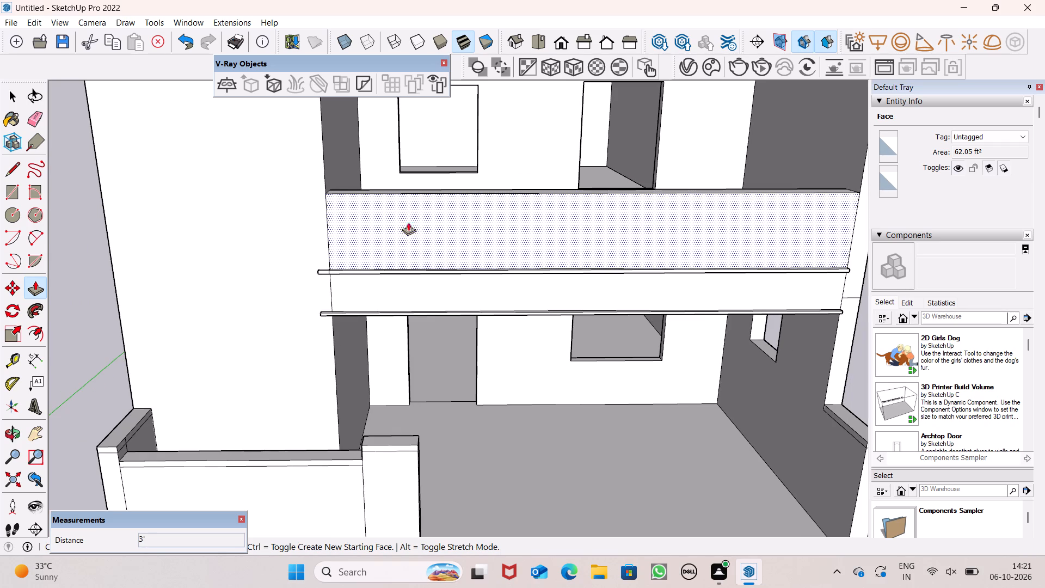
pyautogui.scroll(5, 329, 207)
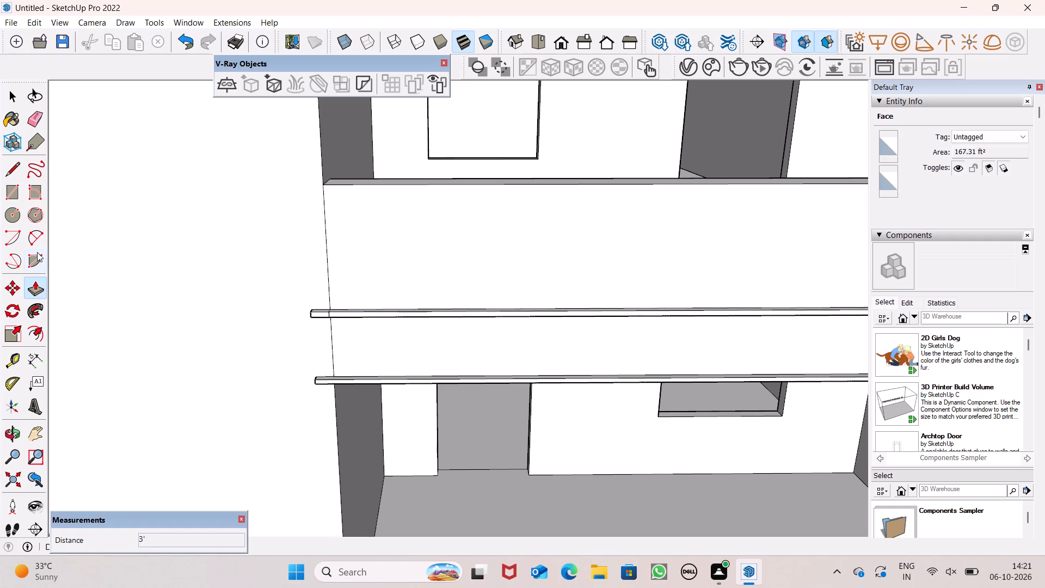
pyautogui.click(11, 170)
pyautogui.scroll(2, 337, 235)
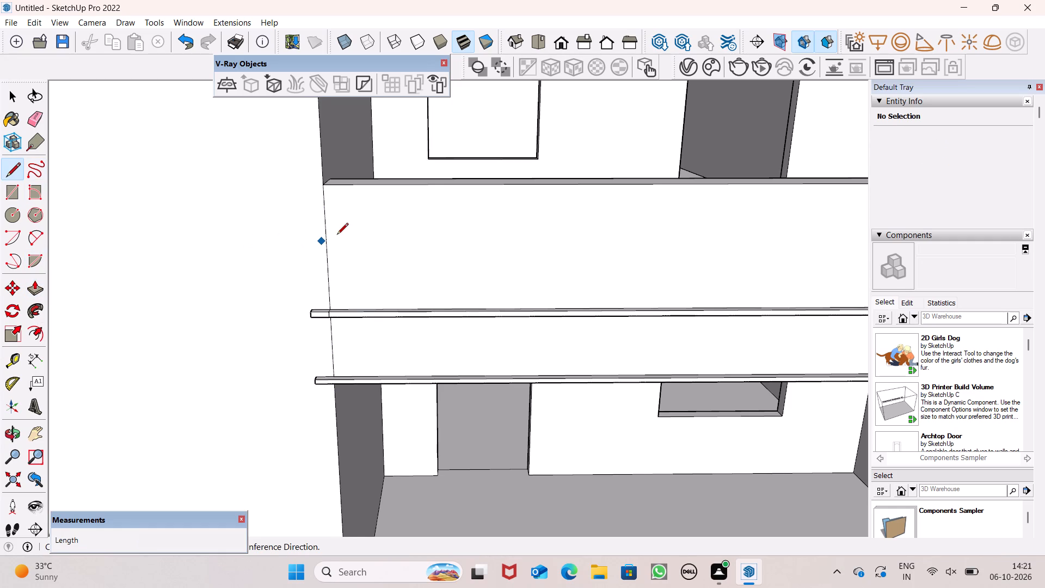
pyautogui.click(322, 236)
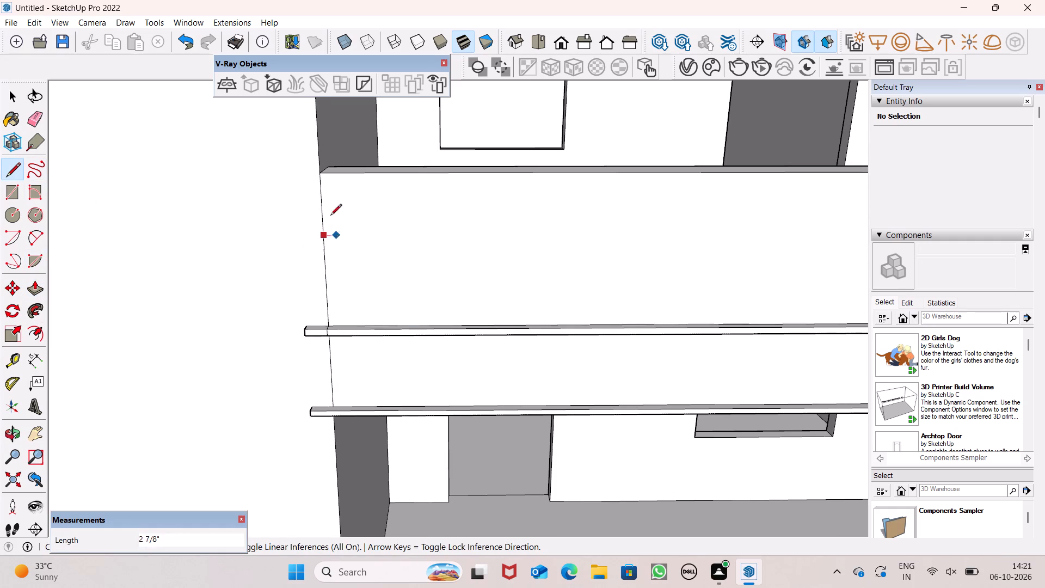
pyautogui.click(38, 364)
# Place a vertical guide line on the parapet's front face, a few inches in from its left edge.
pyautogui.click(13, 366)
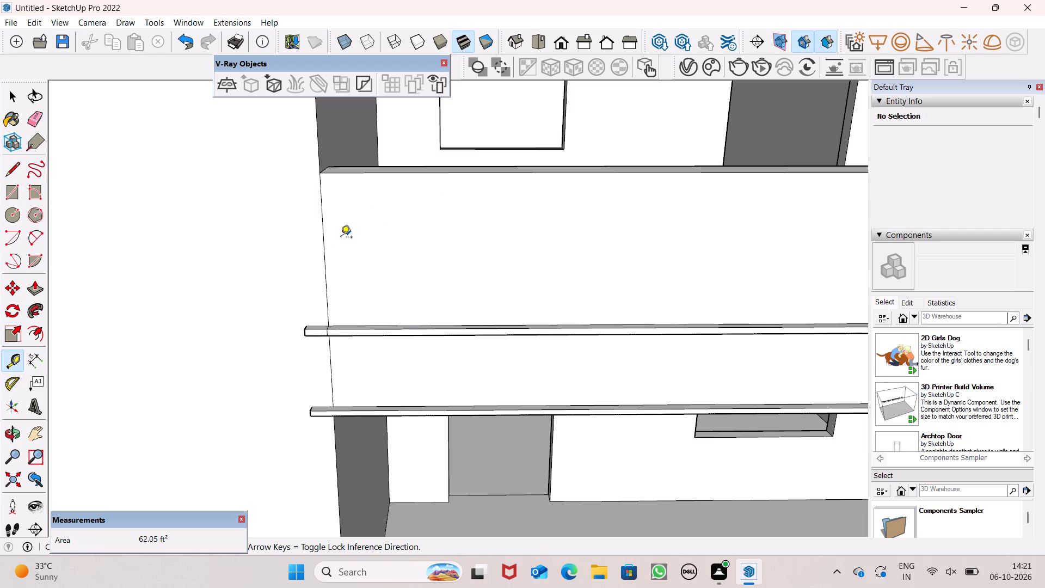
pyautogui.click(323, 246)
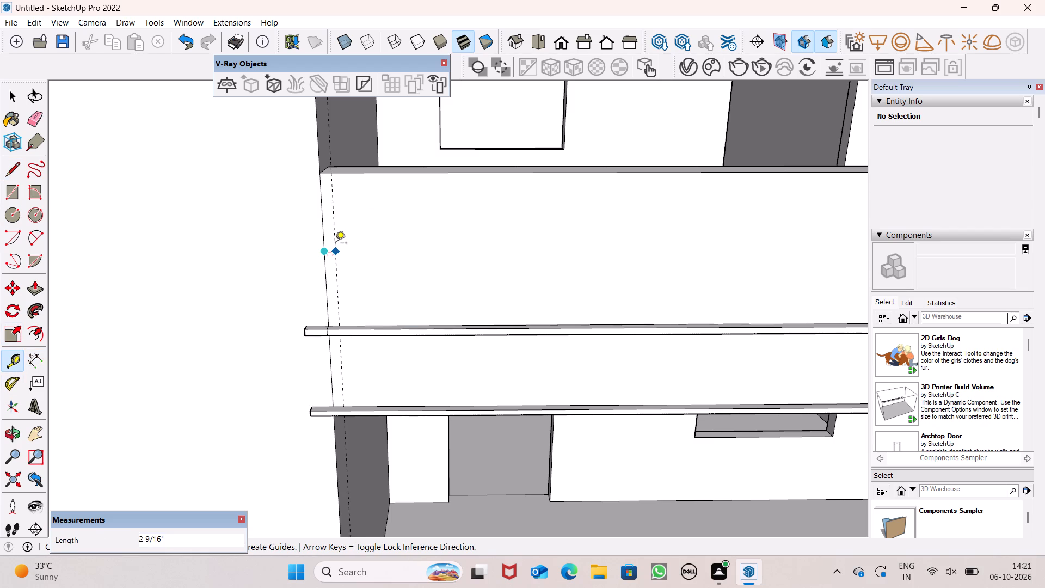
pyautogui.click(340, 245)
# Place a vertical guide line on the parapet's front face, about 5" in from its right edge.
pyautogui.scroll(-5, 306, 259)
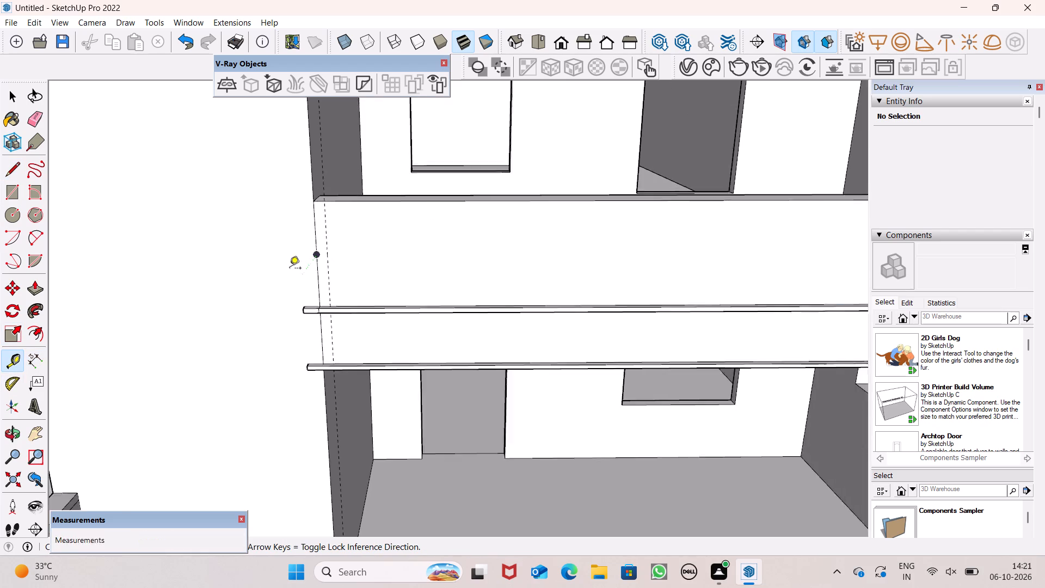
pyautogui.scroll(-3, 296, 287)
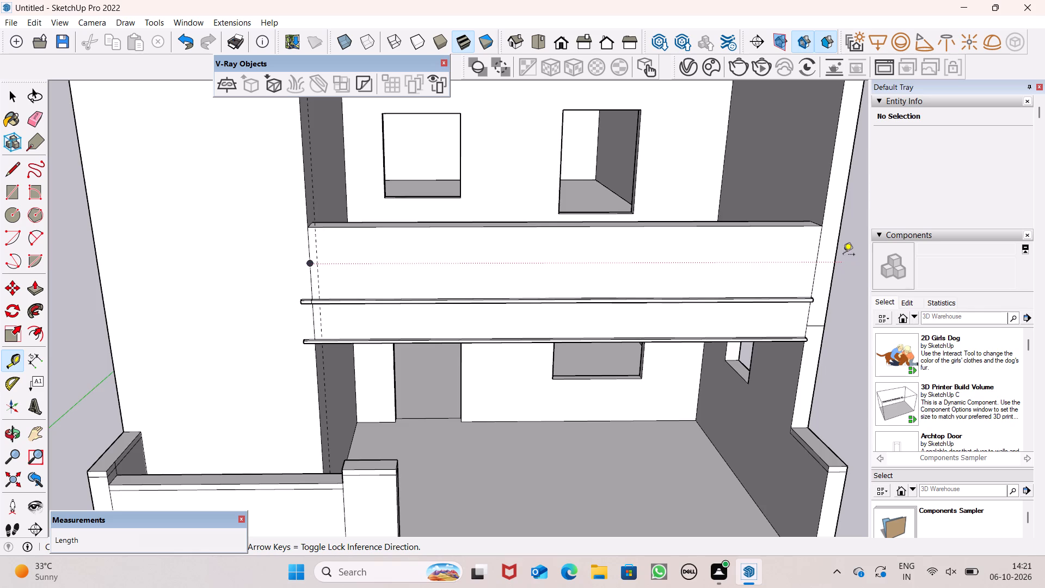
pyautogui.scroll(1, 839, 255)
pyautogui.scroll(-2, 388, 268)
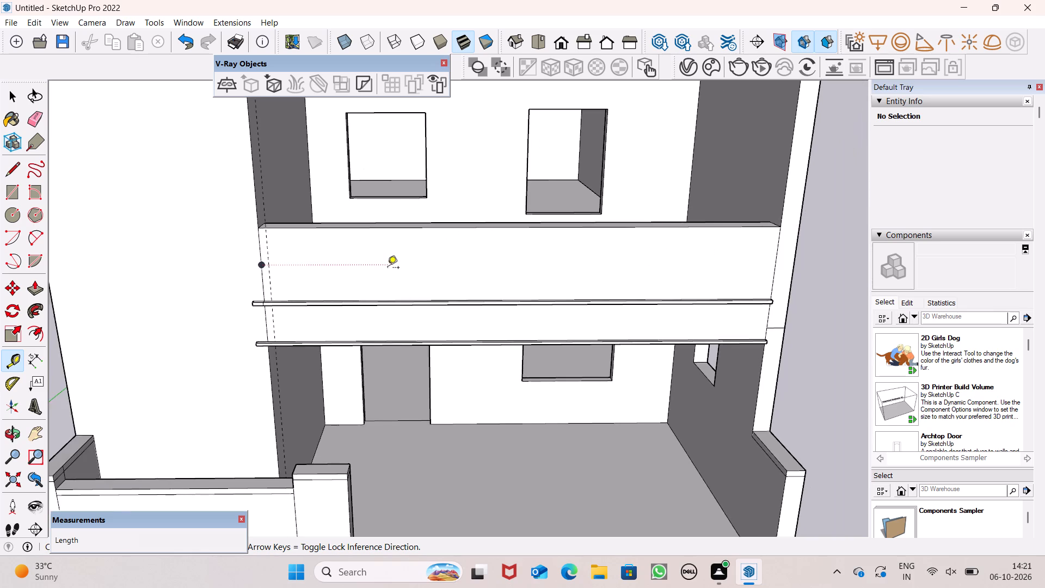
pyautogui.scroll(-1, 388, 268)
pyautogui.scroll(2, 612, 288)
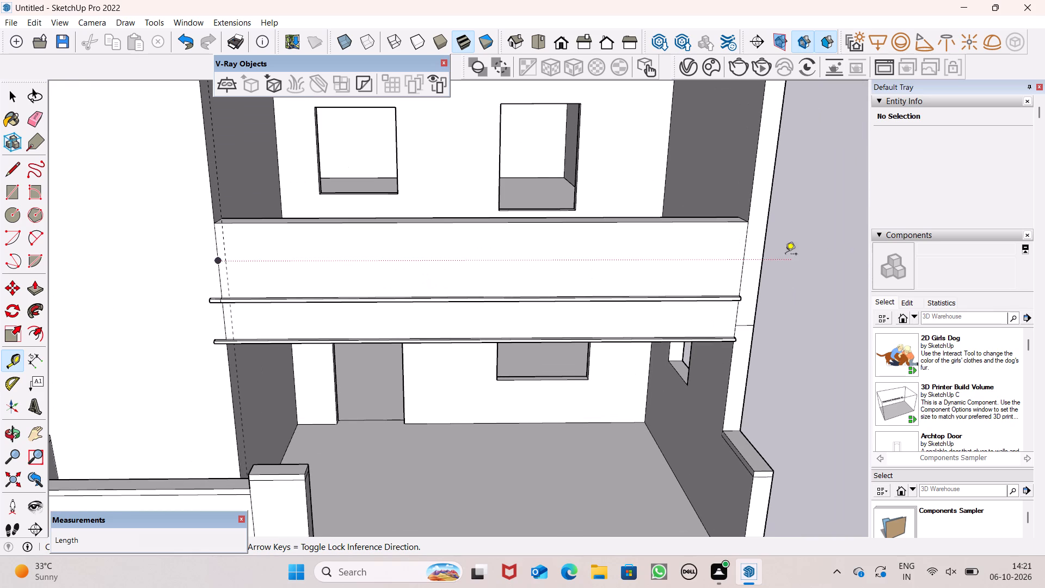
pyautogui.click(744, 254)
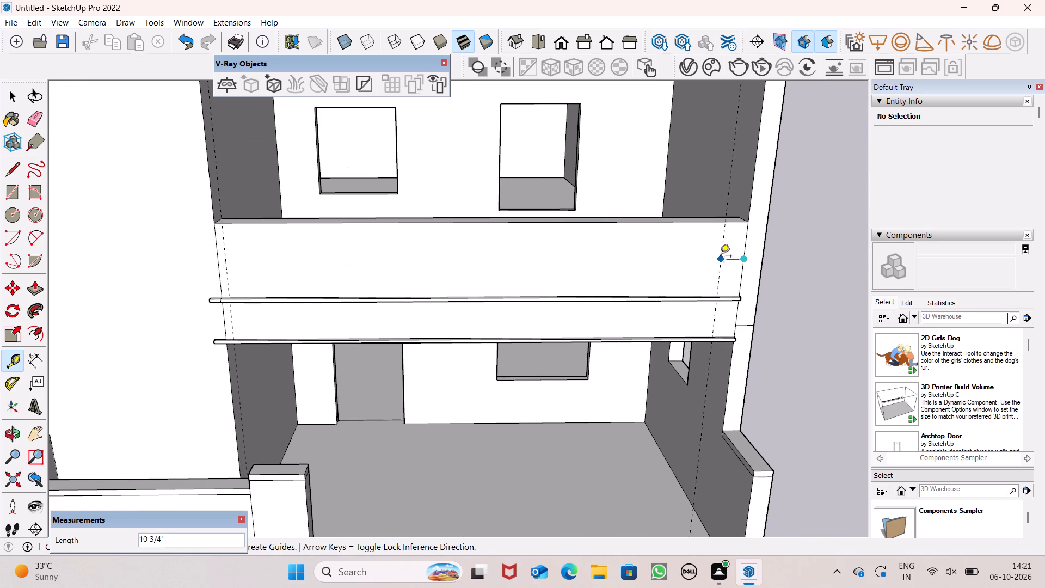
pyautogui.click(733, 254)
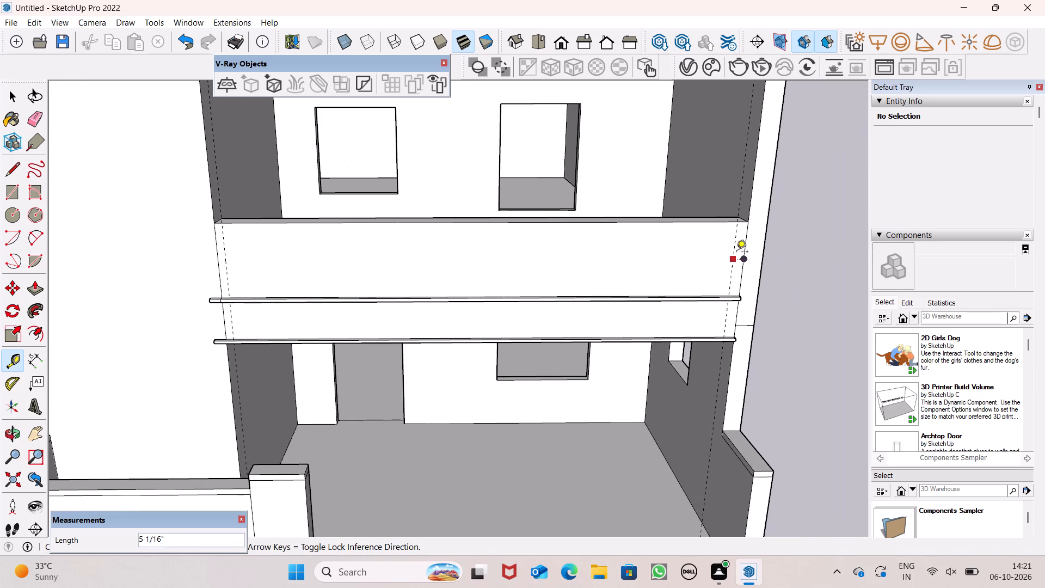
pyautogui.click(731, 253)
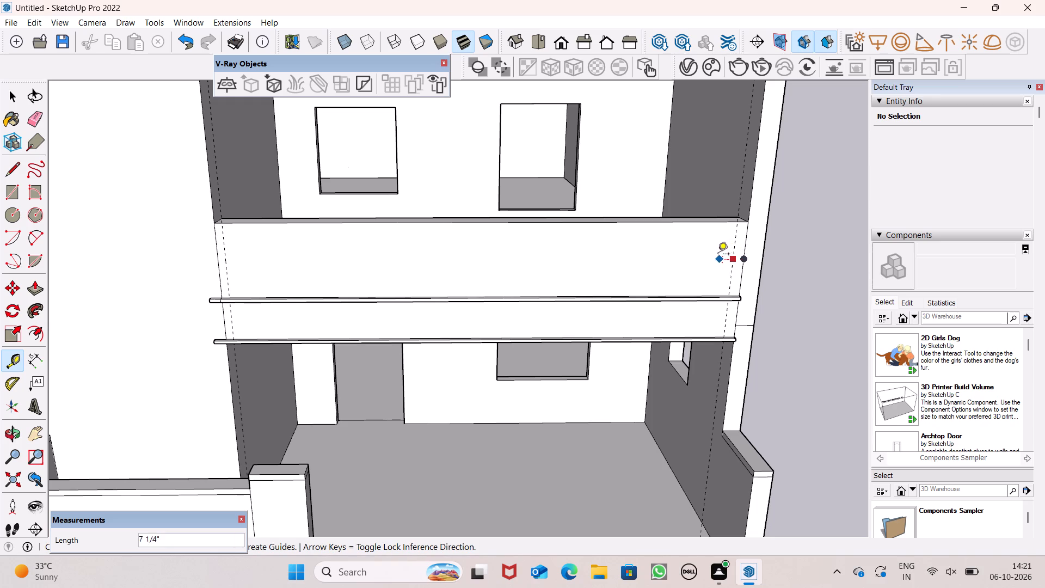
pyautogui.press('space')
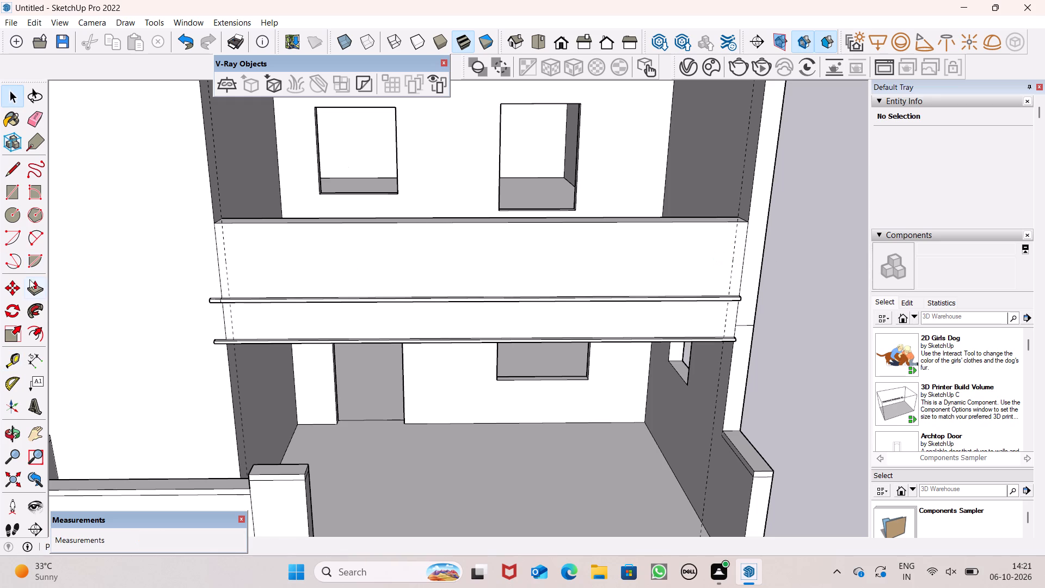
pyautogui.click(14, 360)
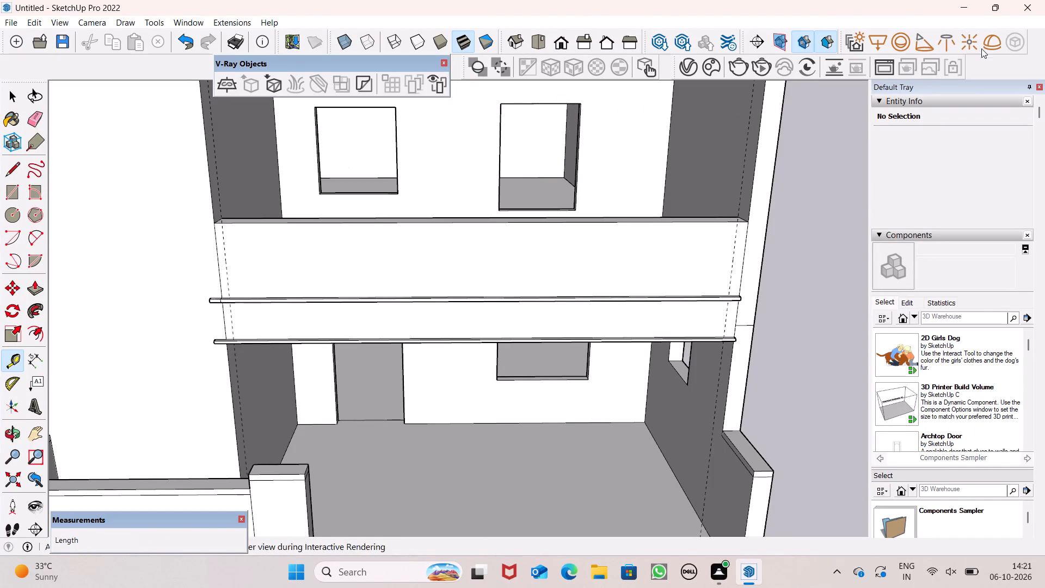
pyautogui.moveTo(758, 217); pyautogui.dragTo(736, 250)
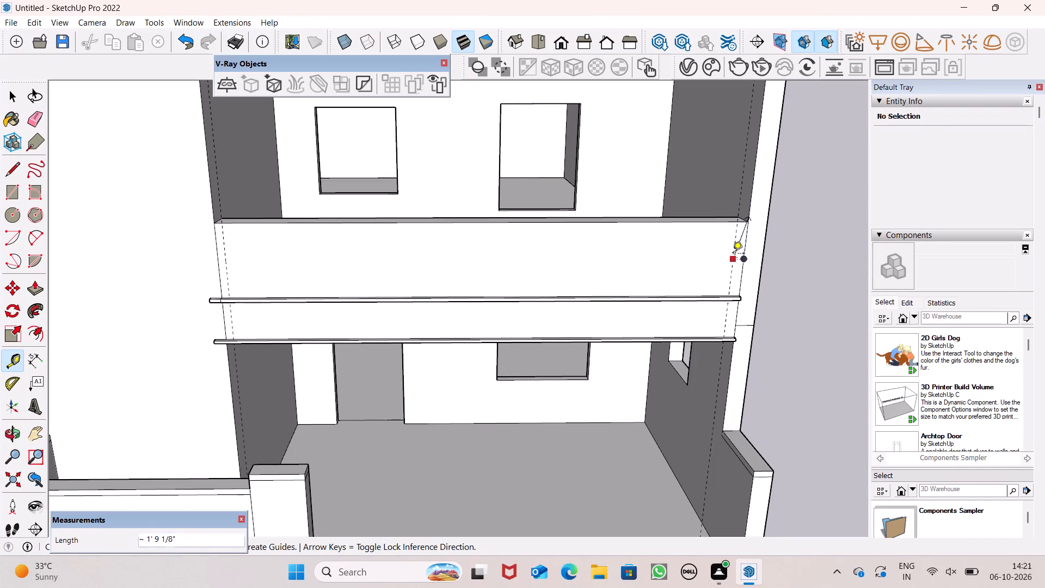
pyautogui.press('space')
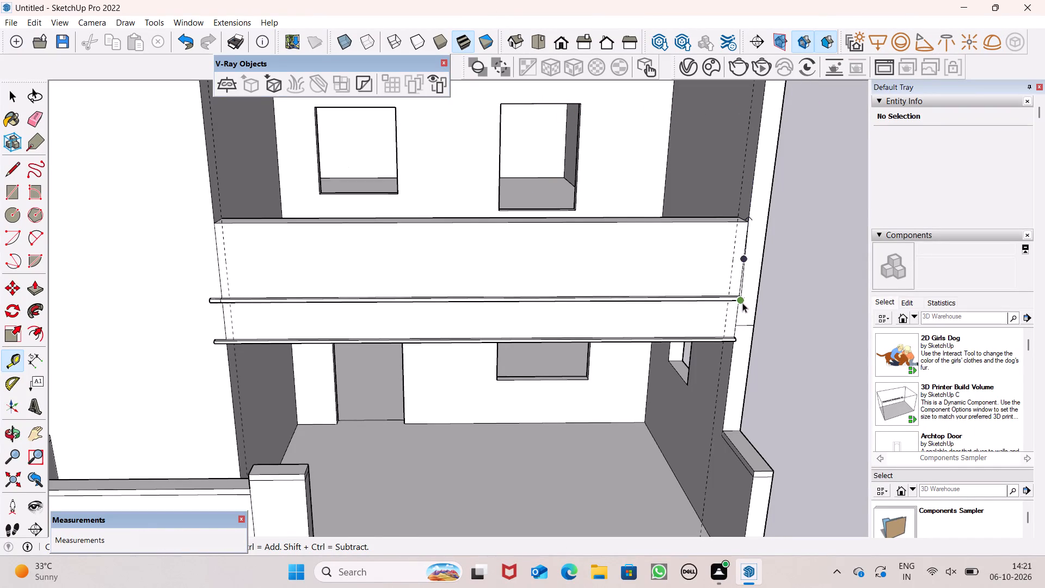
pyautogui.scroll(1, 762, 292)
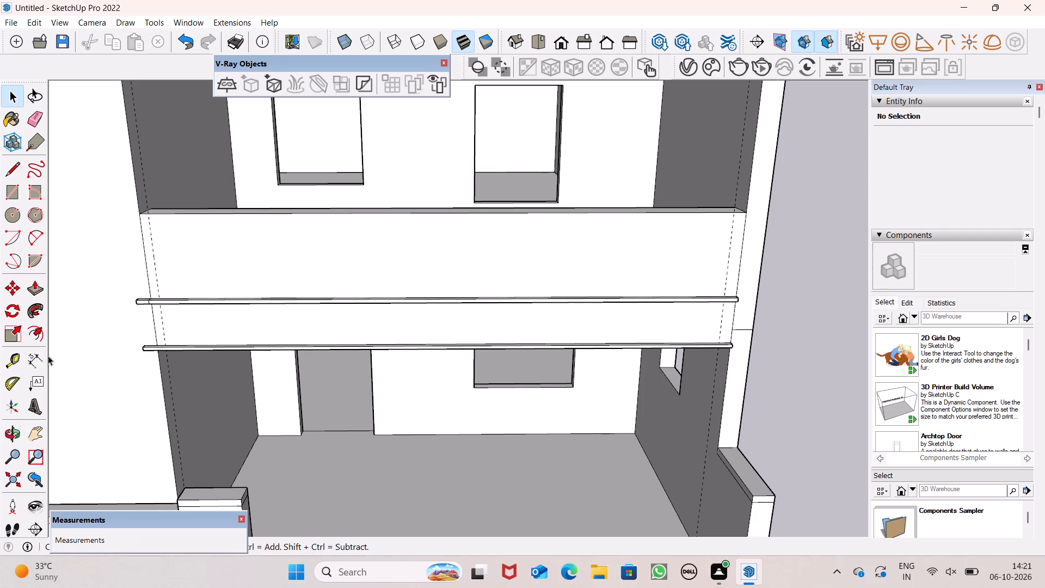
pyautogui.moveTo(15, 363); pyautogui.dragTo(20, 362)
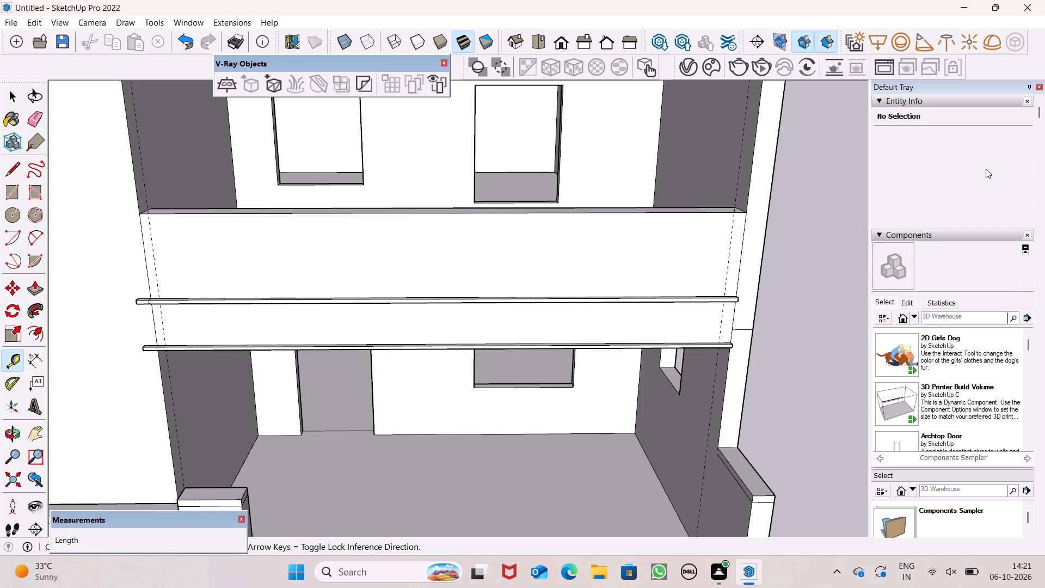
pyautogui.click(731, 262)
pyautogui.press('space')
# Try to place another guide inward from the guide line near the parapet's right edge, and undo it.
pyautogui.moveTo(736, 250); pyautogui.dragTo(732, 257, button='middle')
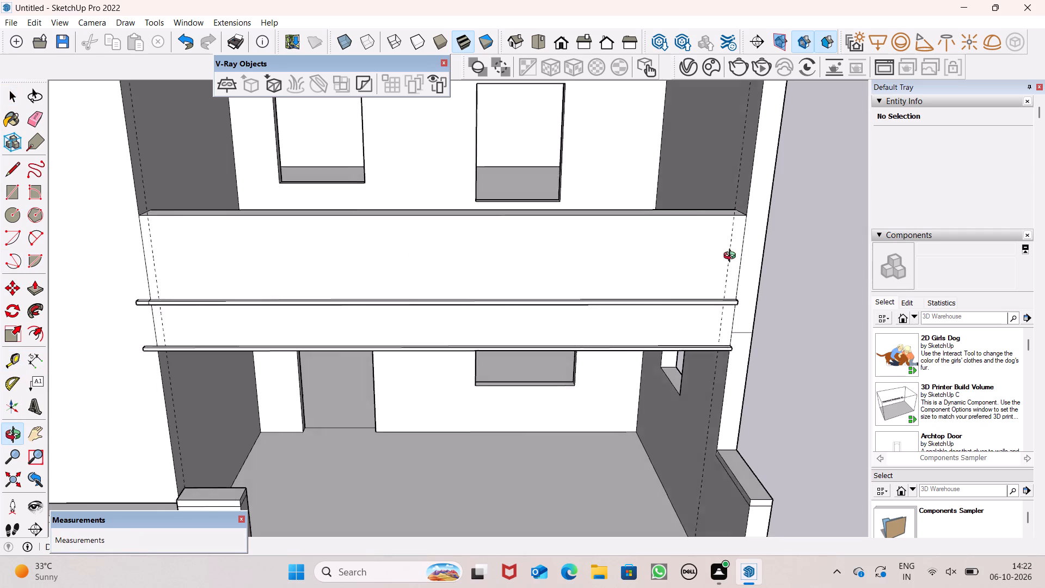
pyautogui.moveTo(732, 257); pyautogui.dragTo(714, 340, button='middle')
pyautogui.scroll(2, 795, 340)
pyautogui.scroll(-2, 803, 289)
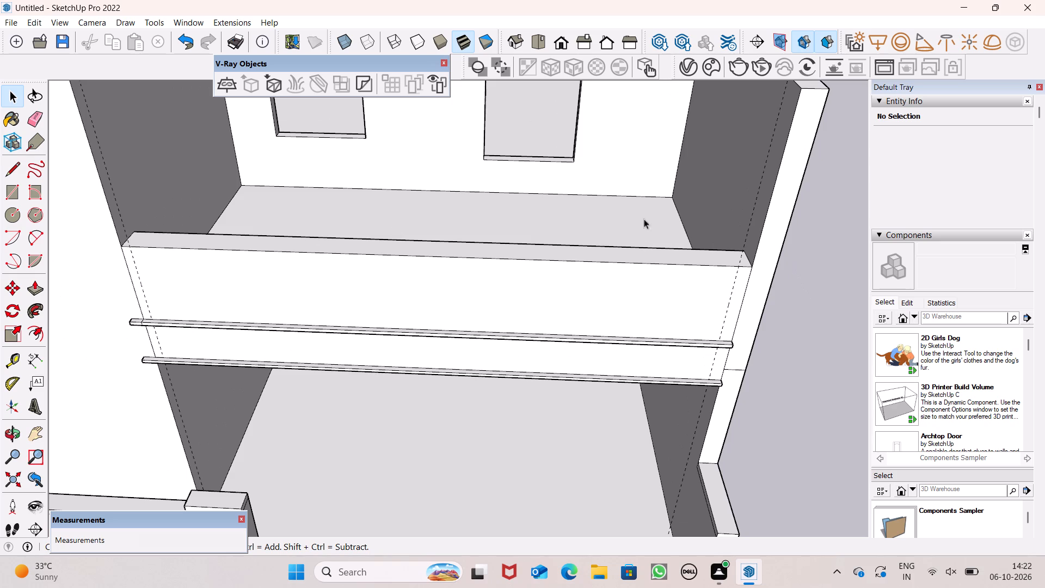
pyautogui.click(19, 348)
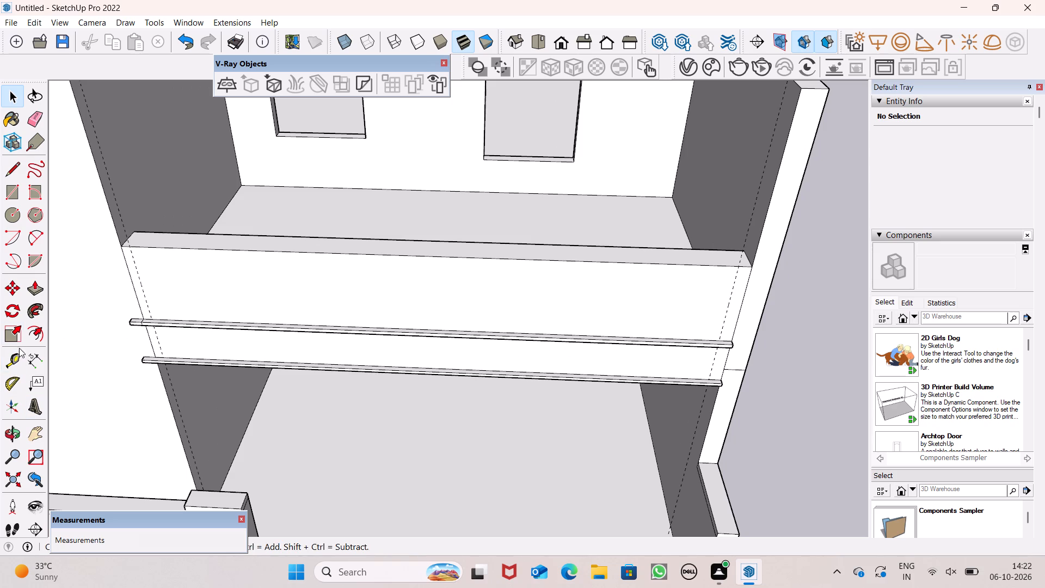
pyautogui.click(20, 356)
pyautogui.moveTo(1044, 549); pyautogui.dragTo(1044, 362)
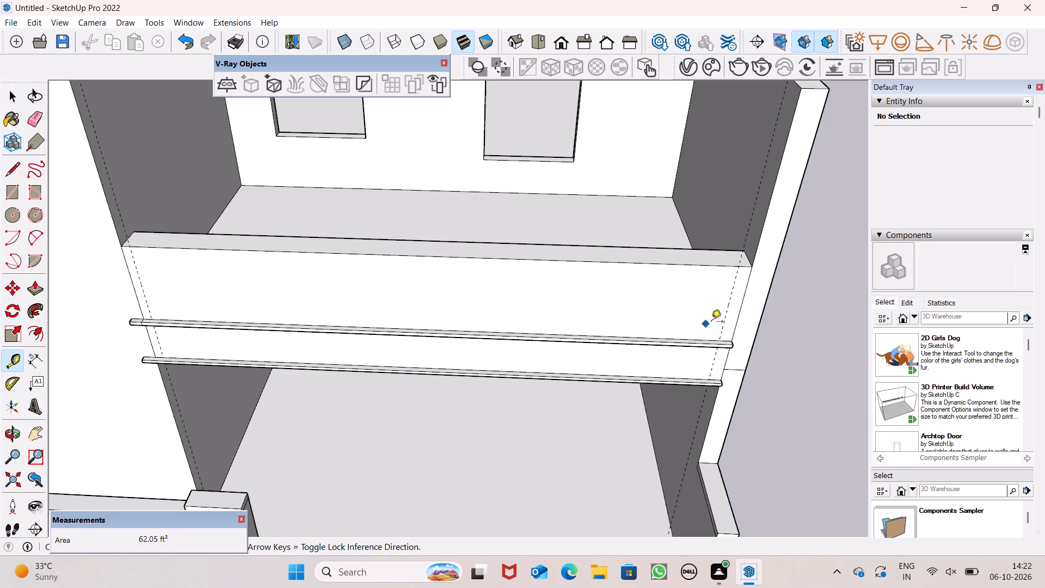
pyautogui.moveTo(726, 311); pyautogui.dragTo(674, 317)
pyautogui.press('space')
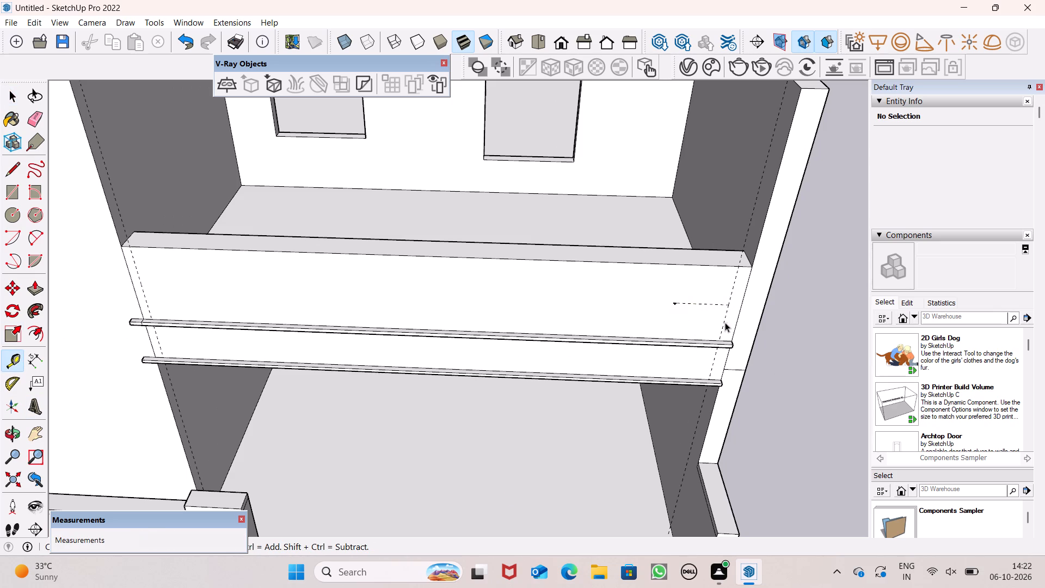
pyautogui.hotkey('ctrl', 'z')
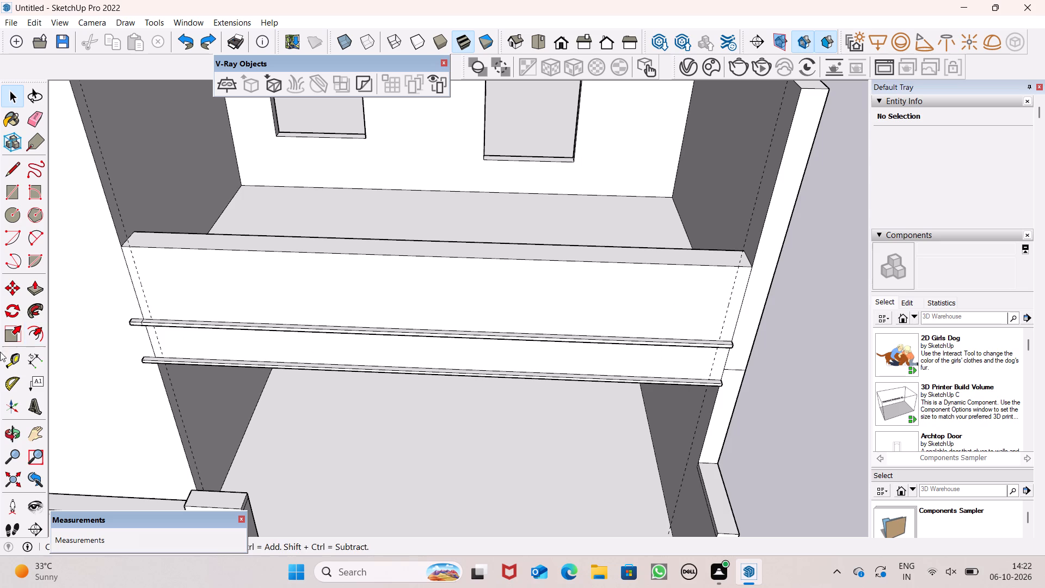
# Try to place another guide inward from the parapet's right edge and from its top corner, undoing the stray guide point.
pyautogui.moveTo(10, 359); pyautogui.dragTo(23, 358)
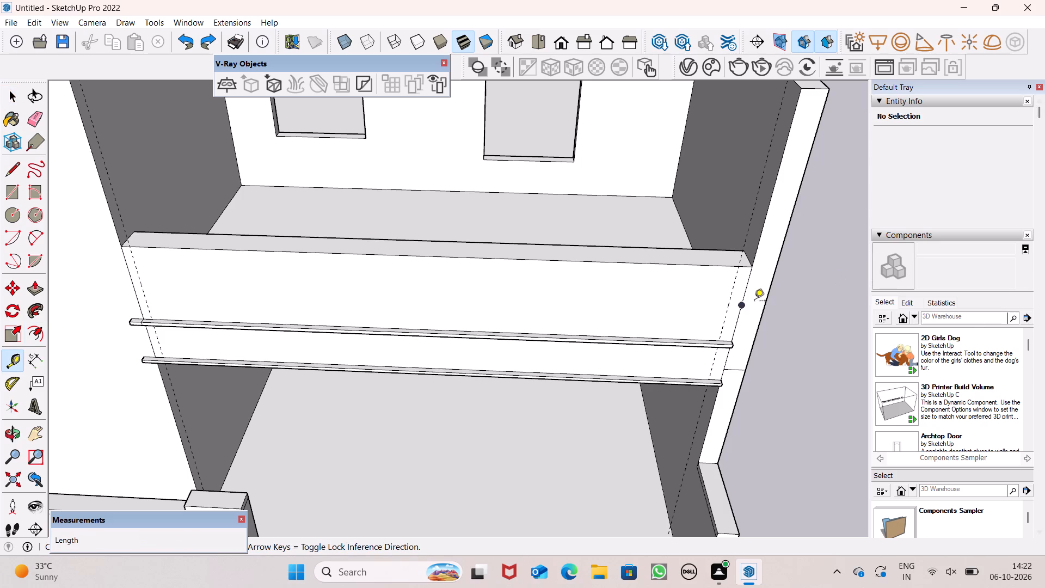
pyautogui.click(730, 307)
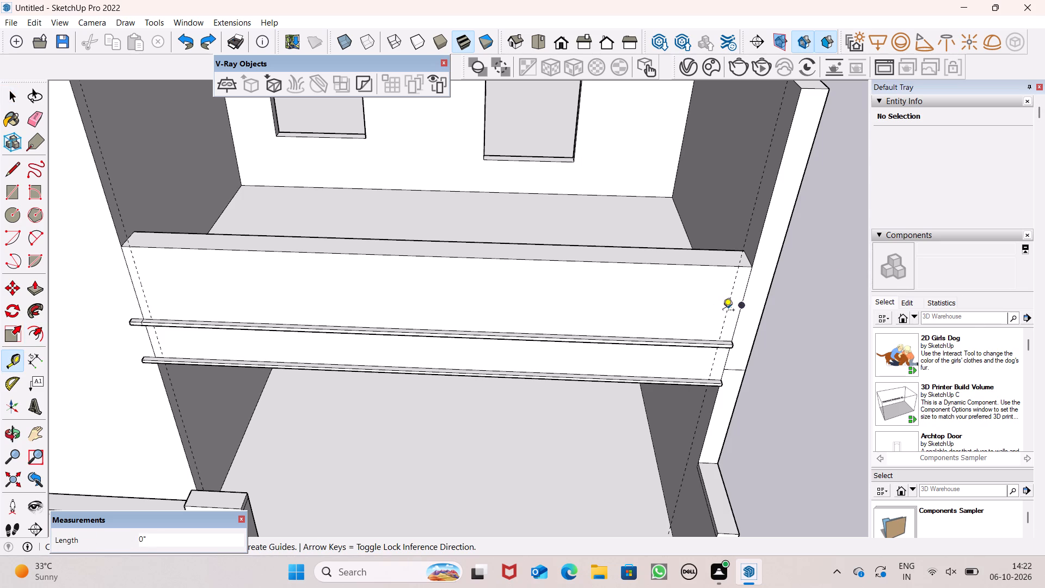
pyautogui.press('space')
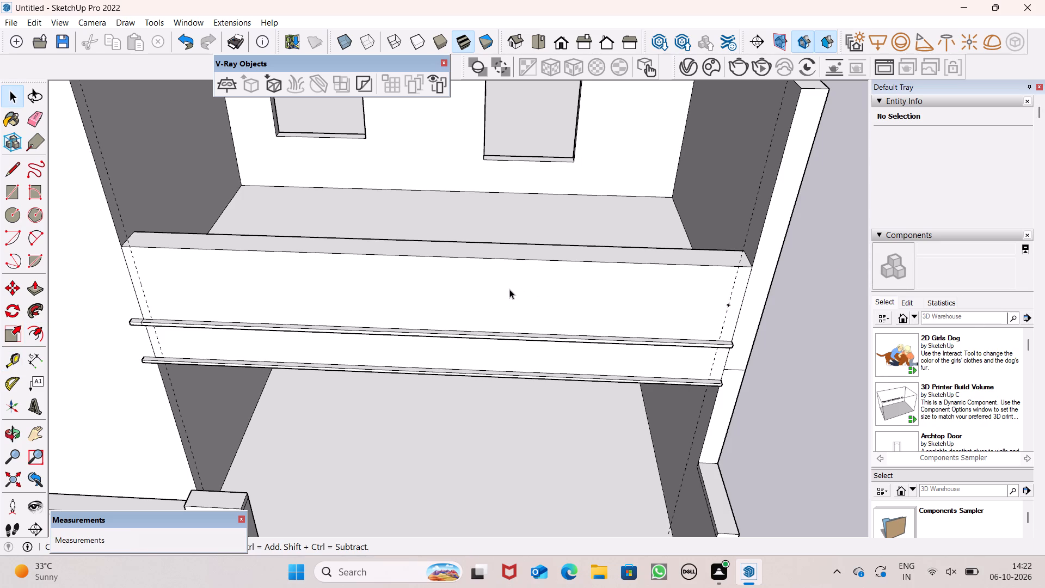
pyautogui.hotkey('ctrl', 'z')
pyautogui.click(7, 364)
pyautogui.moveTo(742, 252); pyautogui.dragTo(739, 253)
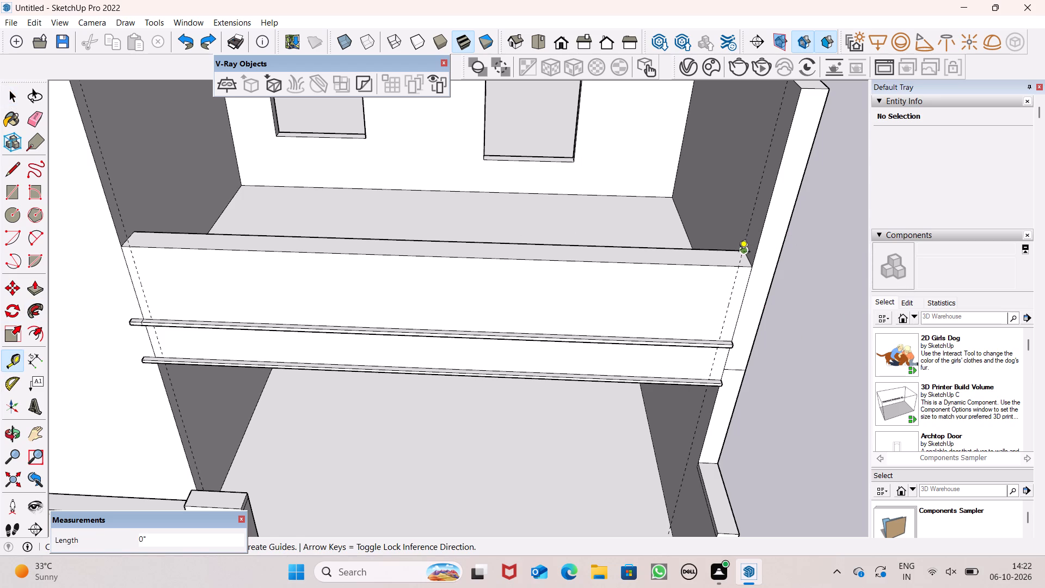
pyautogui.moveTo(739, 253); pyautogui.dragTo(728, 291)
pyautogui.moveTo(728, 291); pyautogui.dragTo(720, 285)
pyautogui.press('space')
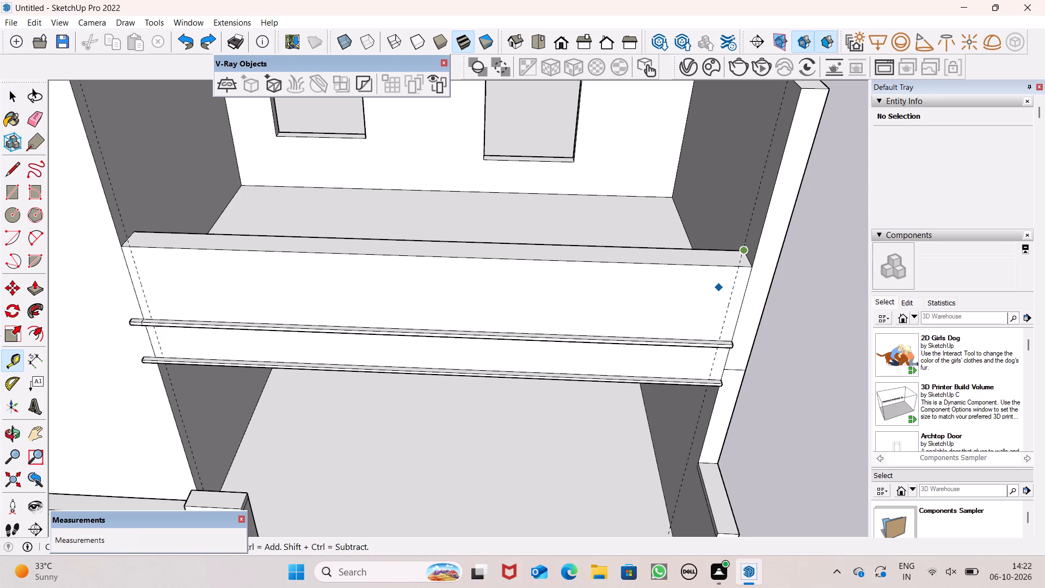
# Place a second vertical guide line on the parapet's front face, about 7 5/8" in from its right edge.
pyautogui.click(16, 368)
pyautogui.click(5, 359)
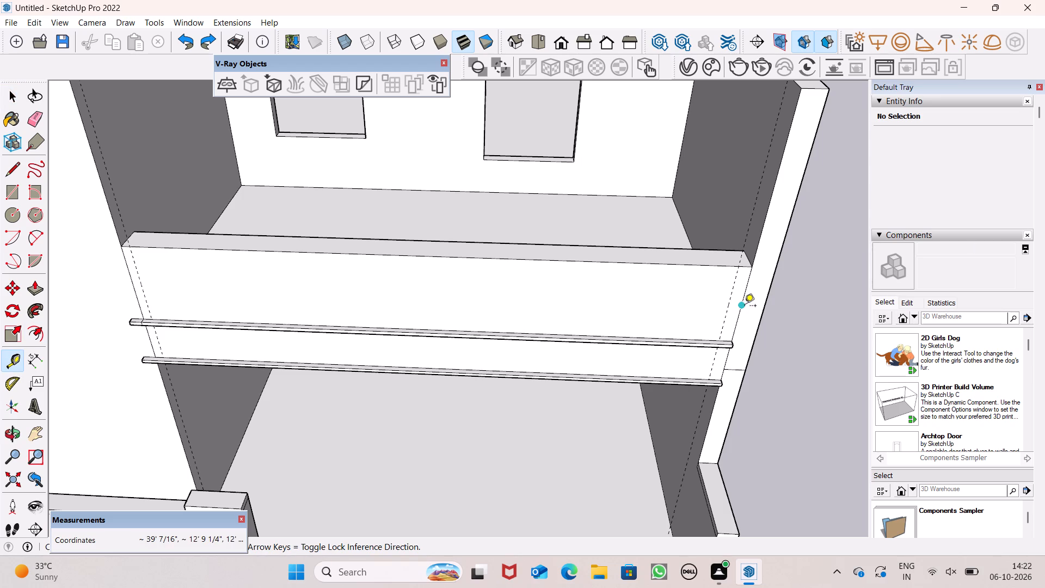
pyautogui.moveTo(744, 299); pyautogui.dragTo(720, 301)
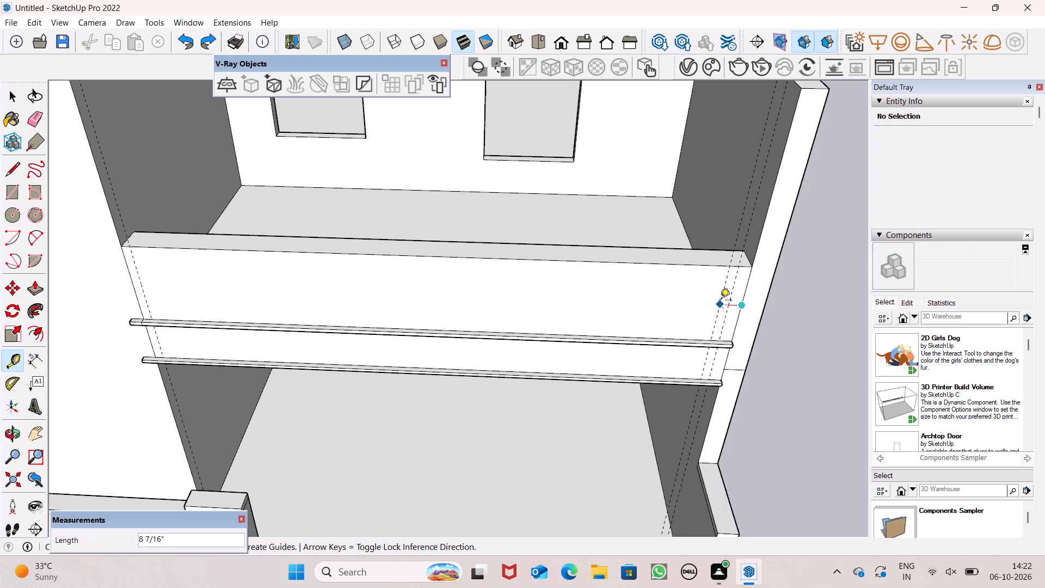
pyautogui.moveTo(720, 301); pyautogui.dragTo(722, 299)
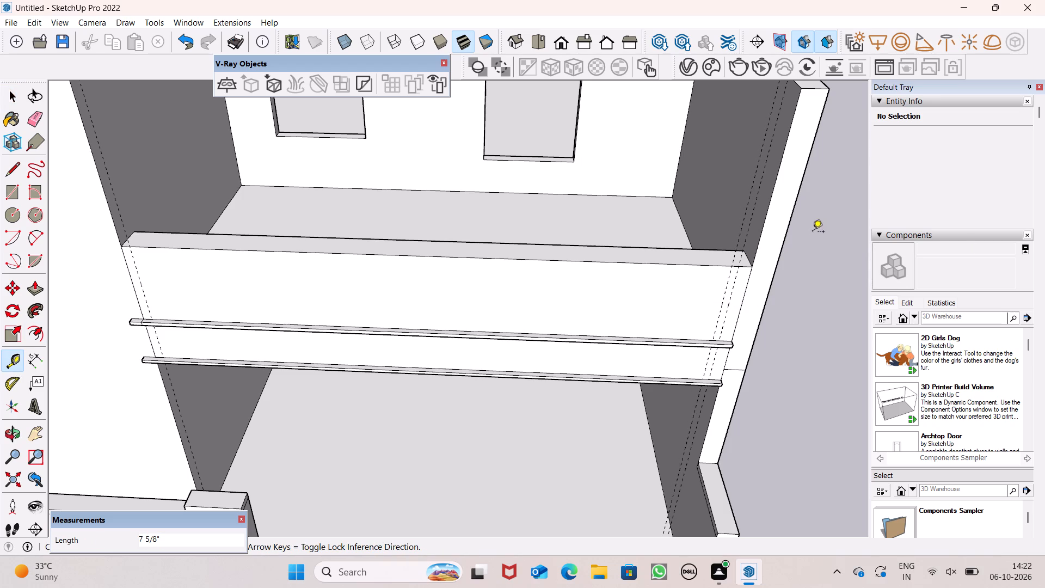
# Place a second vertical guide line on the parapet's front face, about 6" in from its left edge.
pyautogui.scroll(-1, 841, 238)
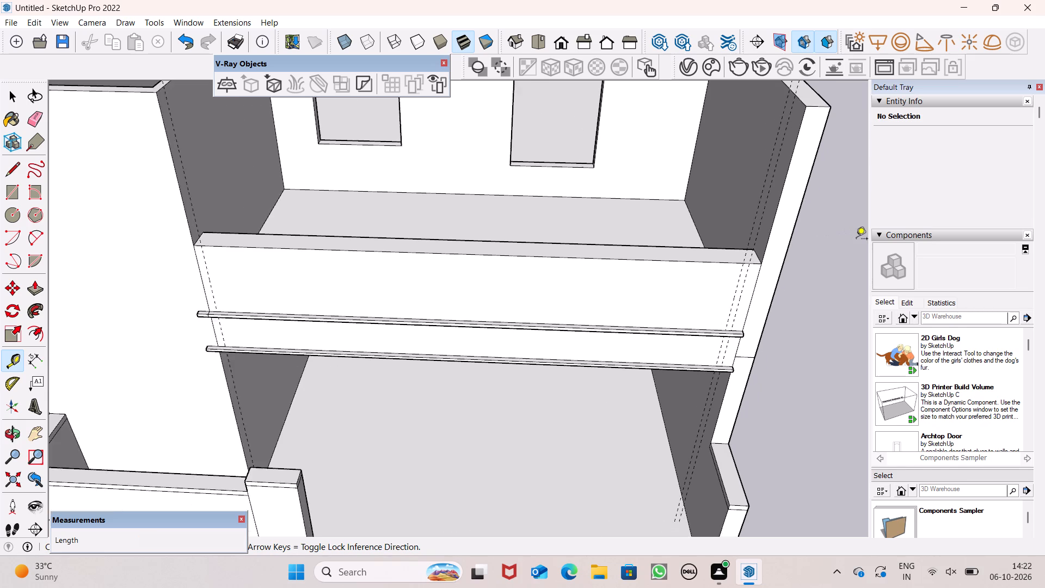
pyautogui.scroll(-2, 856, 240)
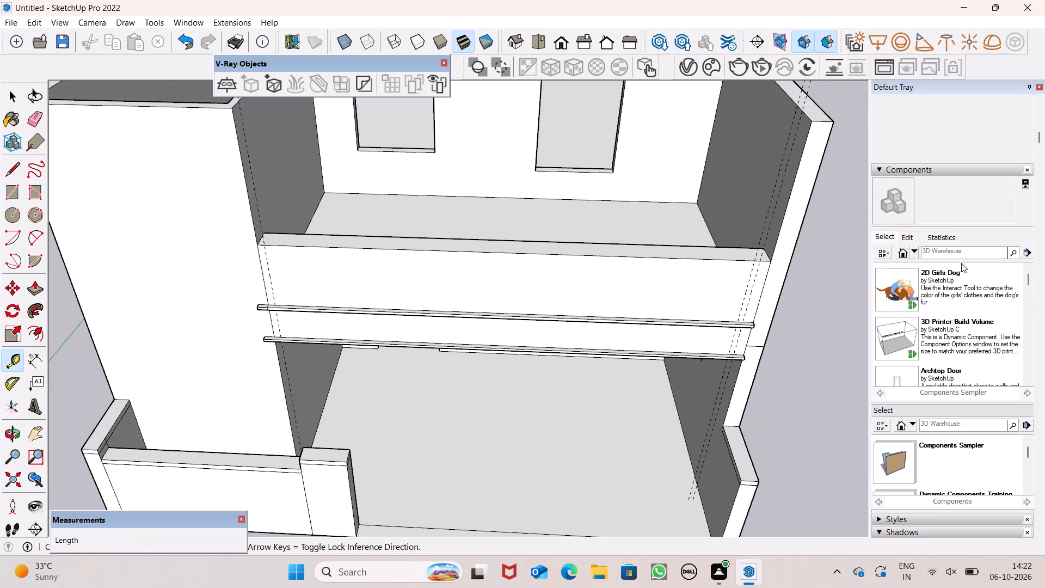
pyautogui.scroll(-2, 964, 267)
pyautogui.scroll(1, 980, 267)
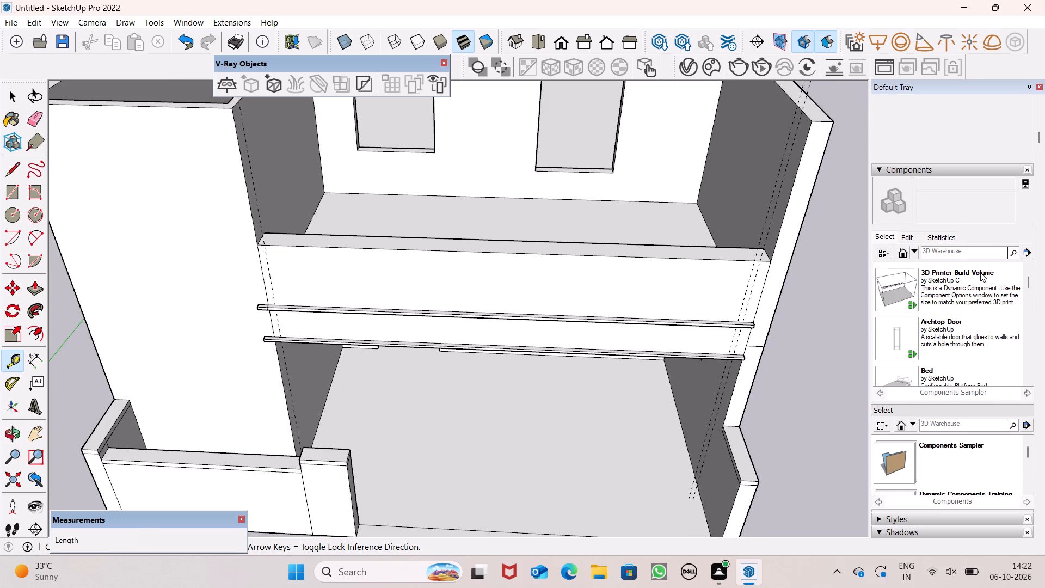
pyautogui.scroll(-2, 850, 292)
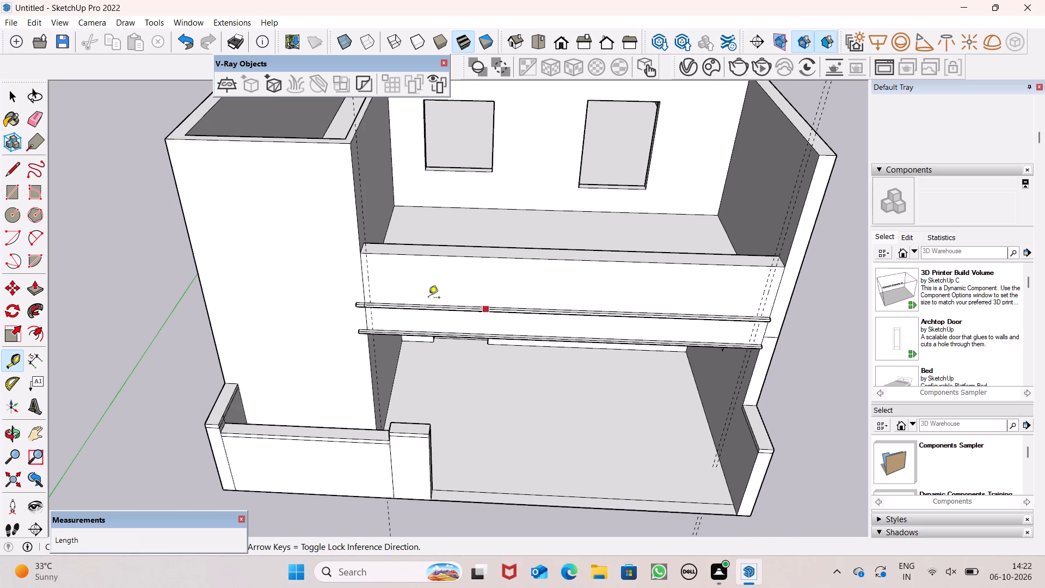
pyautogui.scroll(4, 389, 283)
pyautogui.scroll(-4, 385, 277)
pyautogui.scroll(1, 372, 275)
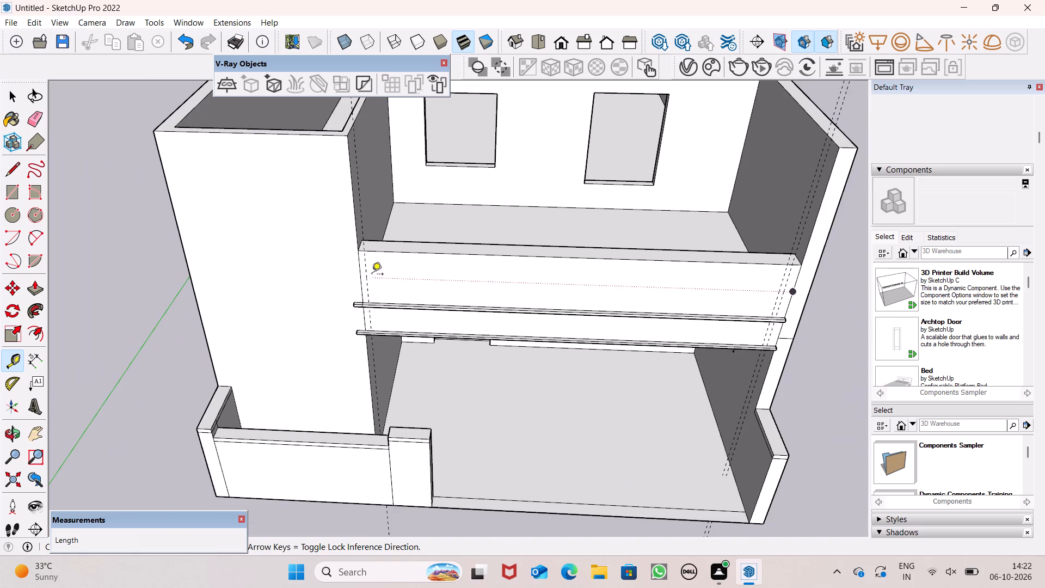
pyautogui.scroll(-1, 372, 274)
pyautogui.scroll(6, 372, 274)
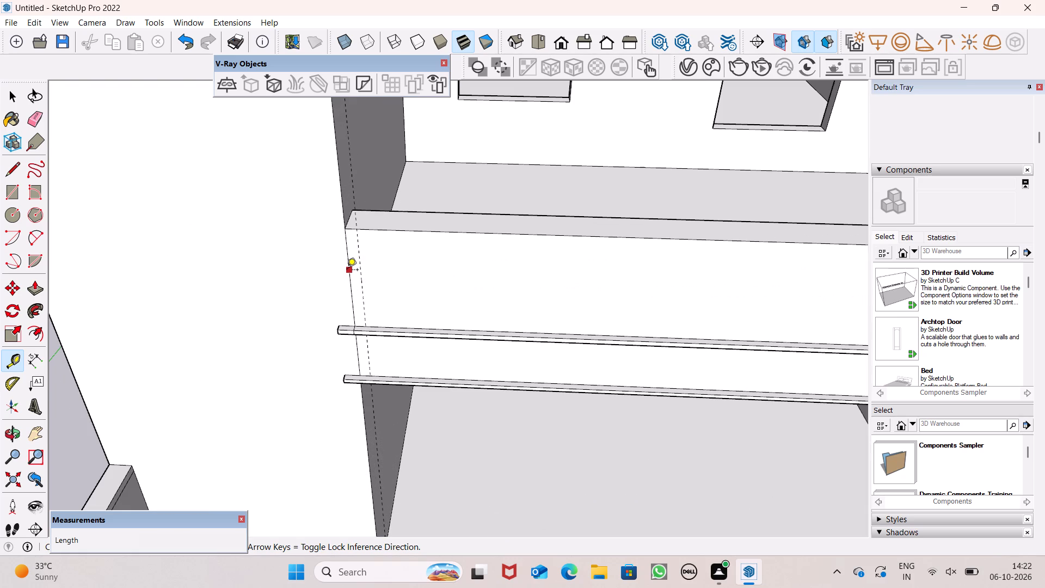
pyautogui.moveTo(347, 270); pyautogui.dragTo(371, 276)
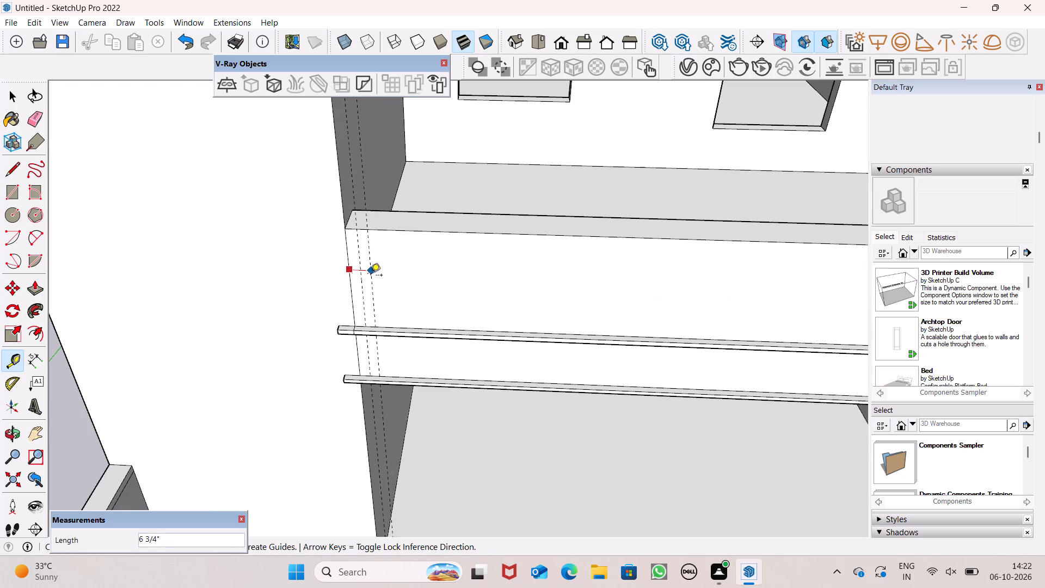
pyautogui.moveTo(371, 276); pyautogui.dragTo(368, 276)
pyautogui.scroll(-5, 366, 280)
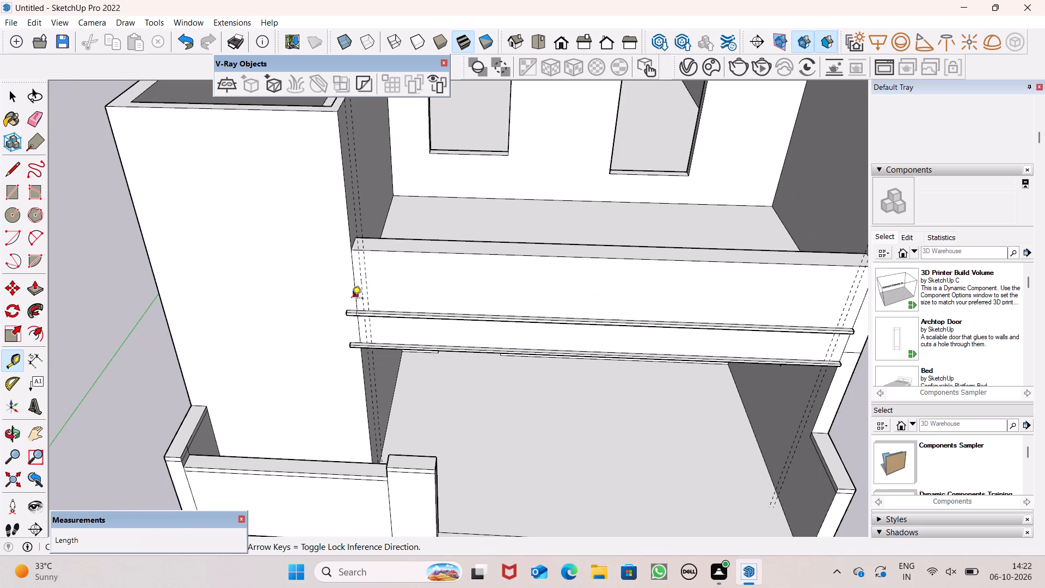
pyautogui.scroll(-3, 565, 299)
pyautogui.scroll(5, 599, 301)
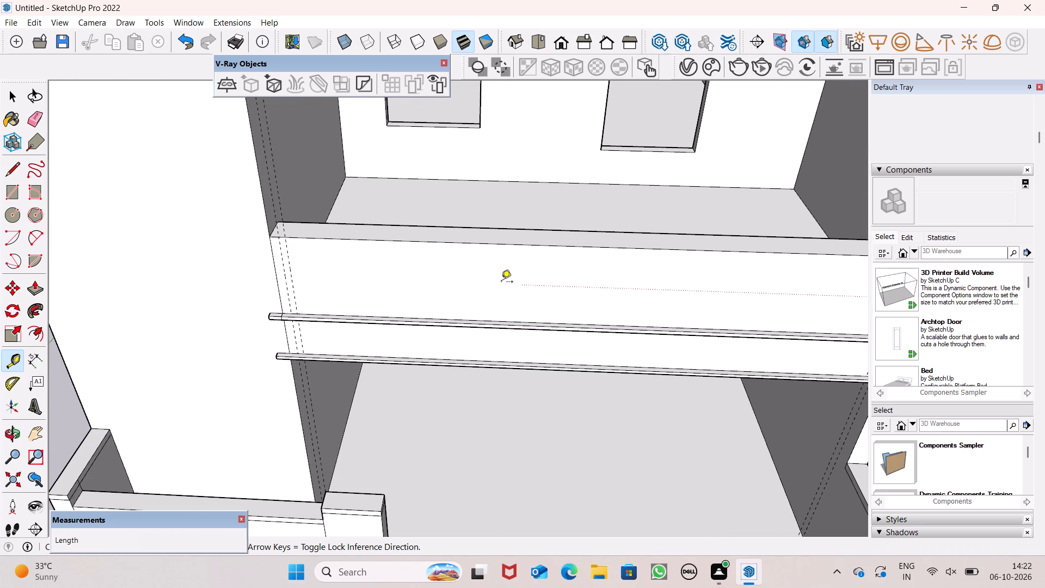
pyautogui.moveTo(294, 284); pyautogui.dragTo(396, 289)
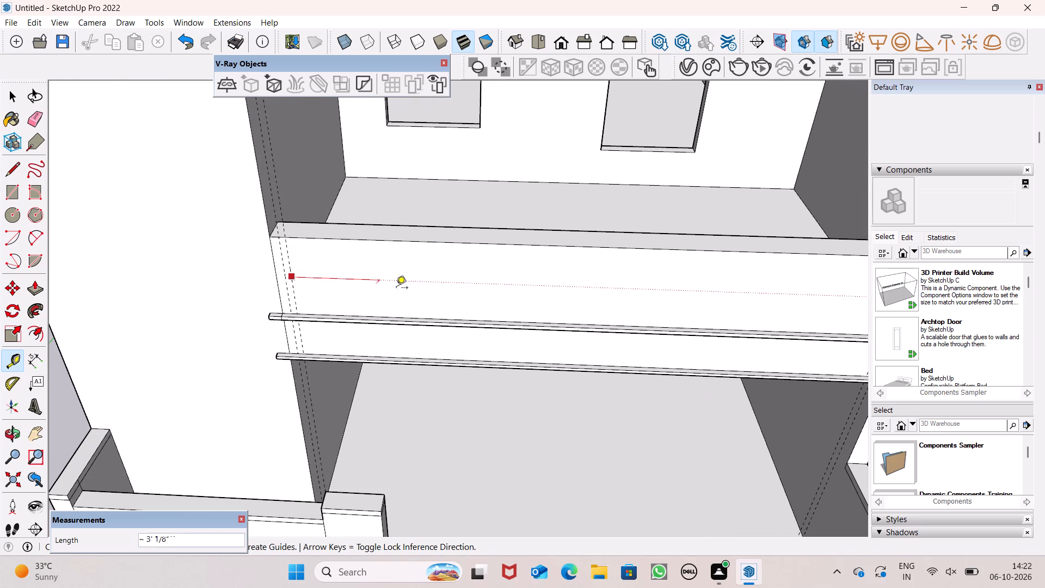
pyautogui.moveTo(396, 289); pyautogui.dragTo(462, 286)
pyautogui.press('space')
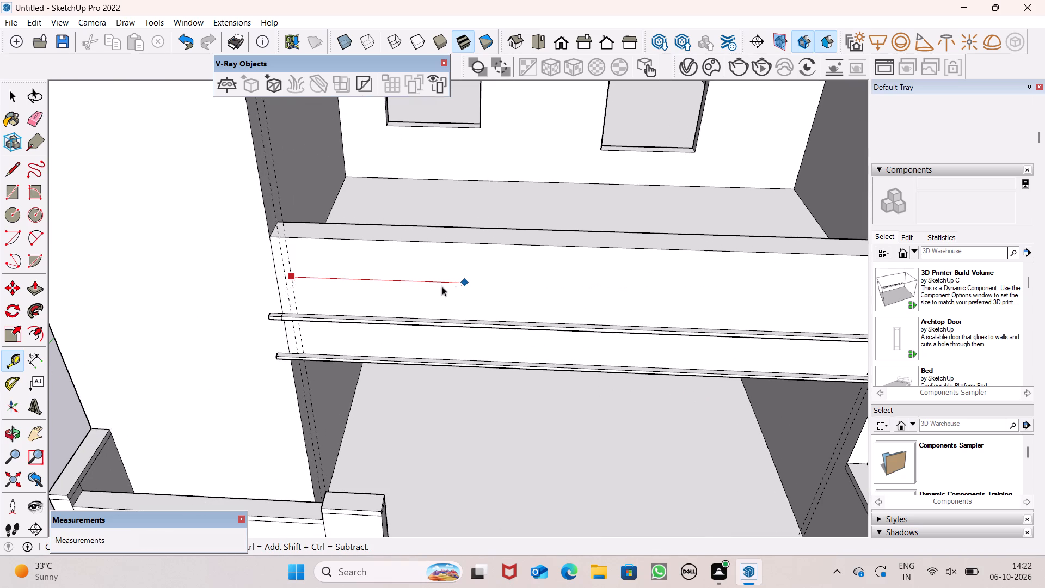
# Place a vertical guide line across the parapet's front face, somewhat left of its centre, offset from the guide near its left edge.
pyautogui.moveTo(16, 354); pyautogui.dragTo(33, 341)
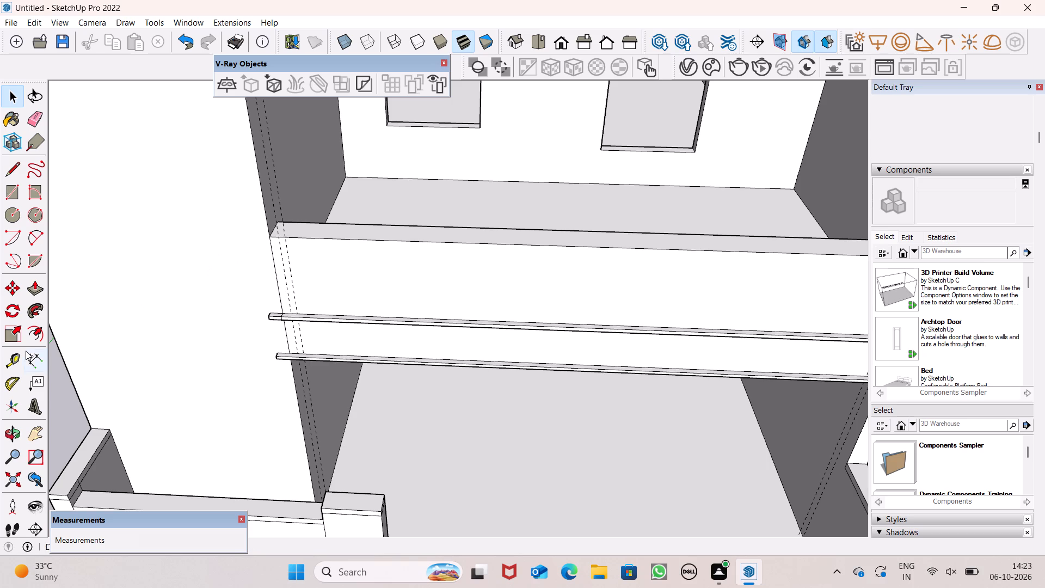
pyautogui.moveTo(16, 366); pyautogui.dragTo(45, 346)
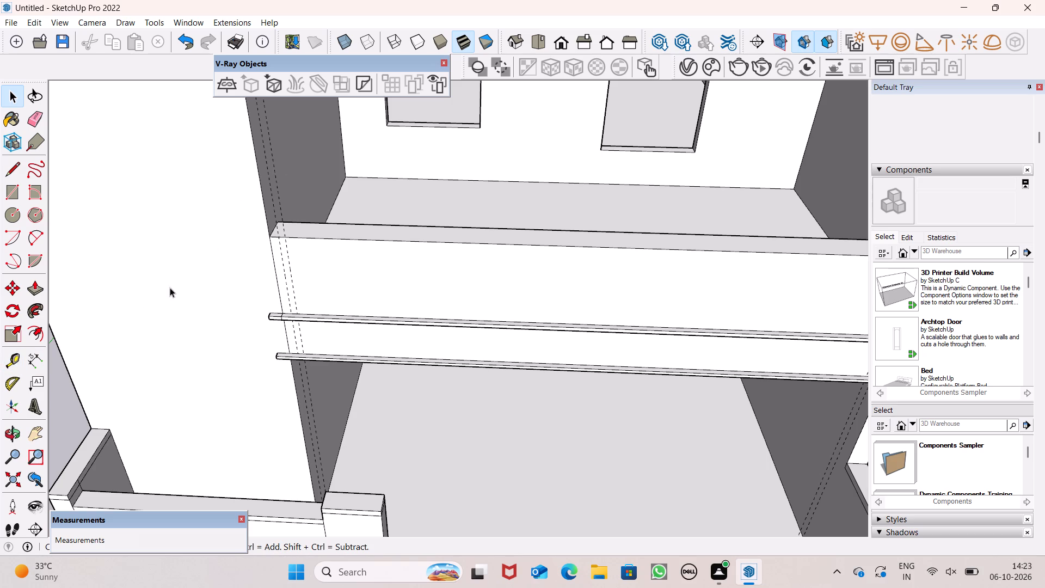
pyautogui.moveTo(15, 360); pyautogui.dragTo(69, 327)
pyautogui.click(9, 367)
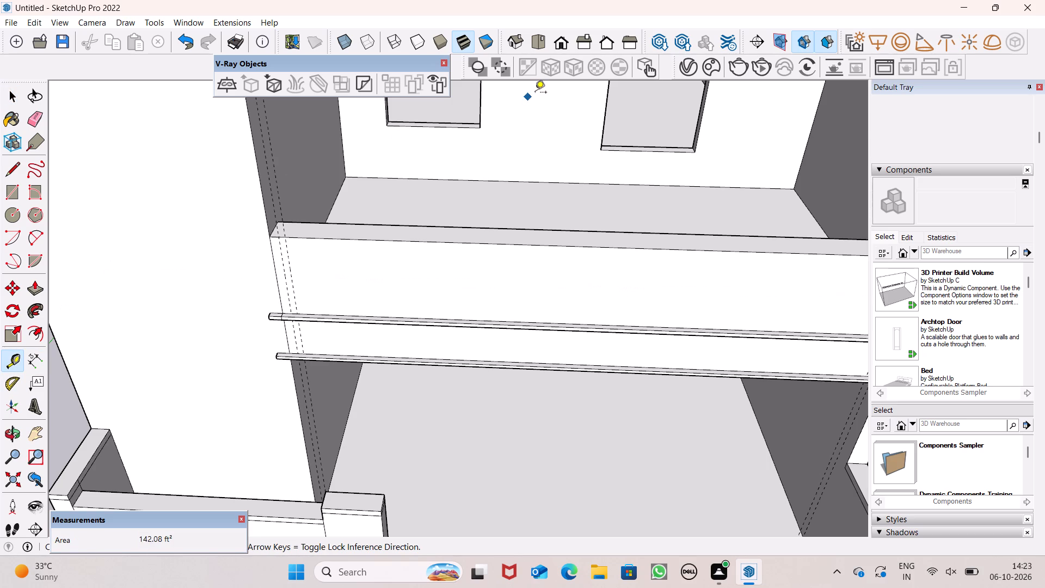
pyautogui.moveTo(279, 213); pyautogui.dragTo(382, 218)
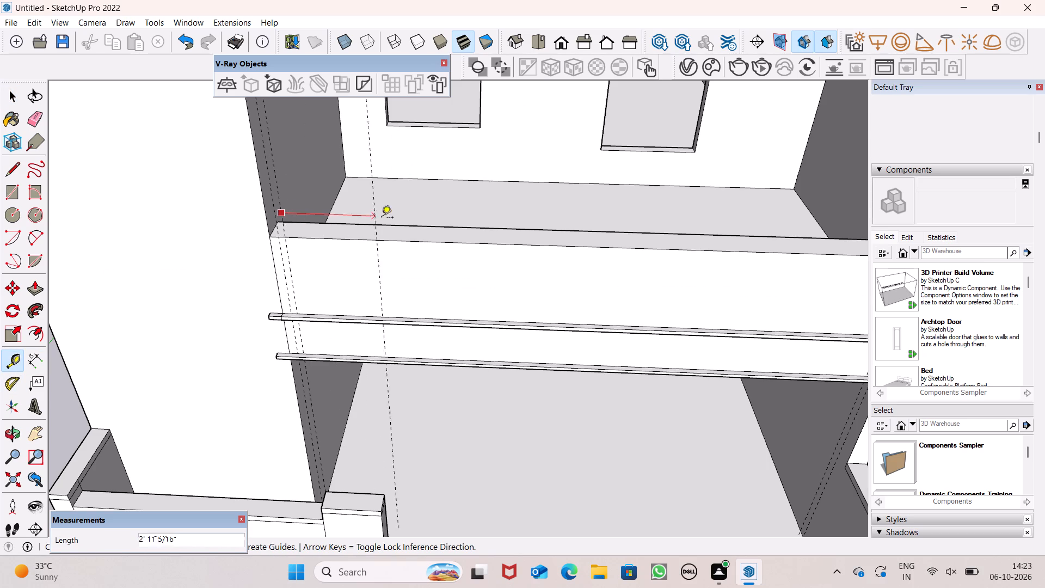
pyautogui.moveTo(382, 218); pyautogui.dragTo(515, 279)
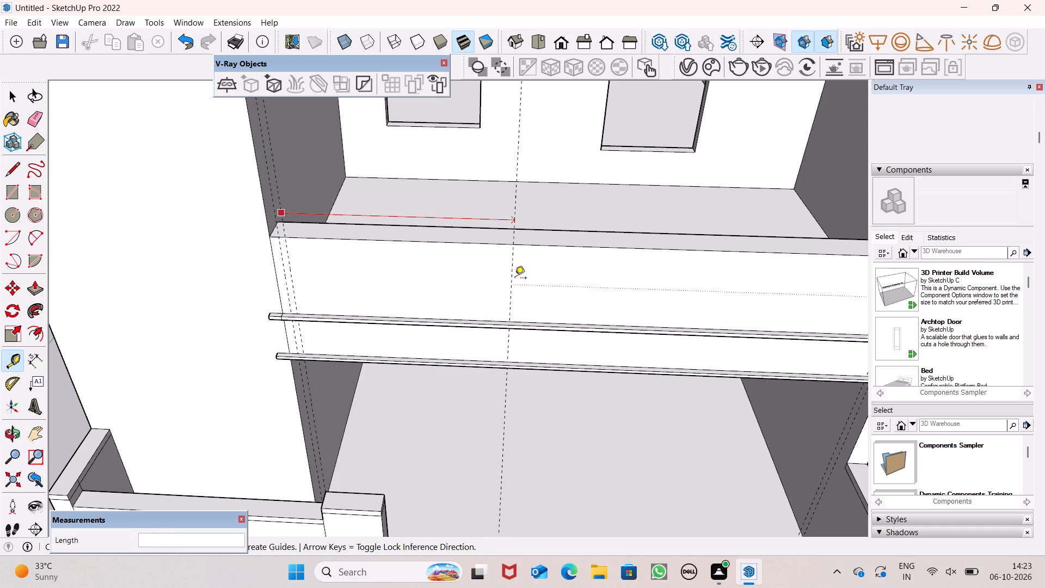
pyautogui.moveTo(515, 279); pyautogui.dragTo(528, 275)
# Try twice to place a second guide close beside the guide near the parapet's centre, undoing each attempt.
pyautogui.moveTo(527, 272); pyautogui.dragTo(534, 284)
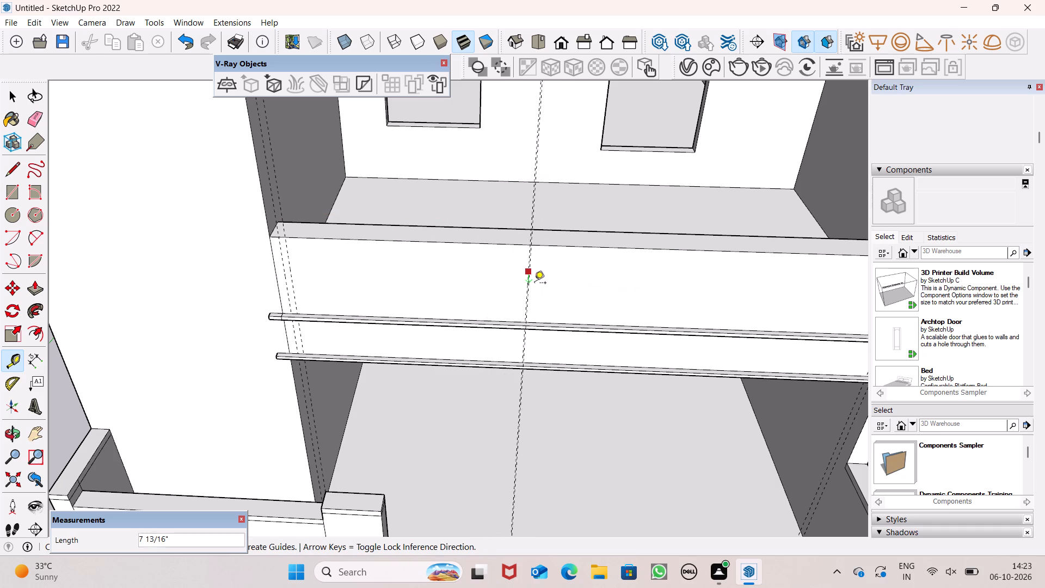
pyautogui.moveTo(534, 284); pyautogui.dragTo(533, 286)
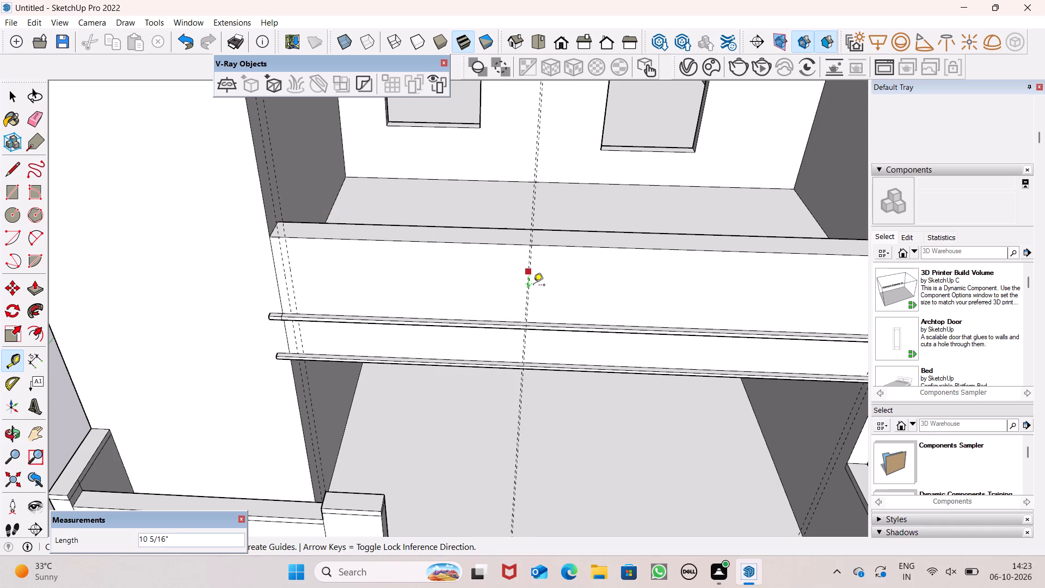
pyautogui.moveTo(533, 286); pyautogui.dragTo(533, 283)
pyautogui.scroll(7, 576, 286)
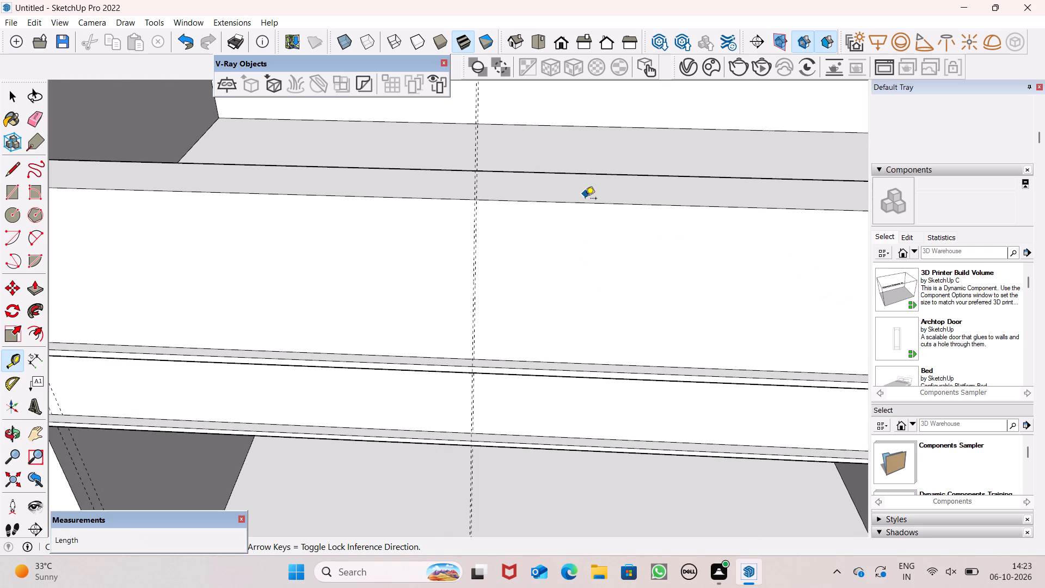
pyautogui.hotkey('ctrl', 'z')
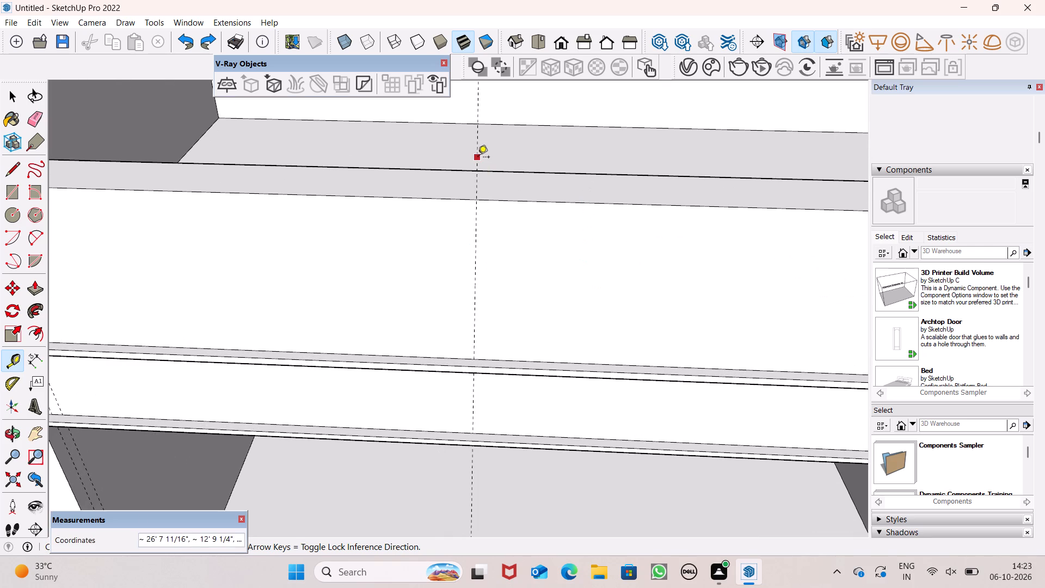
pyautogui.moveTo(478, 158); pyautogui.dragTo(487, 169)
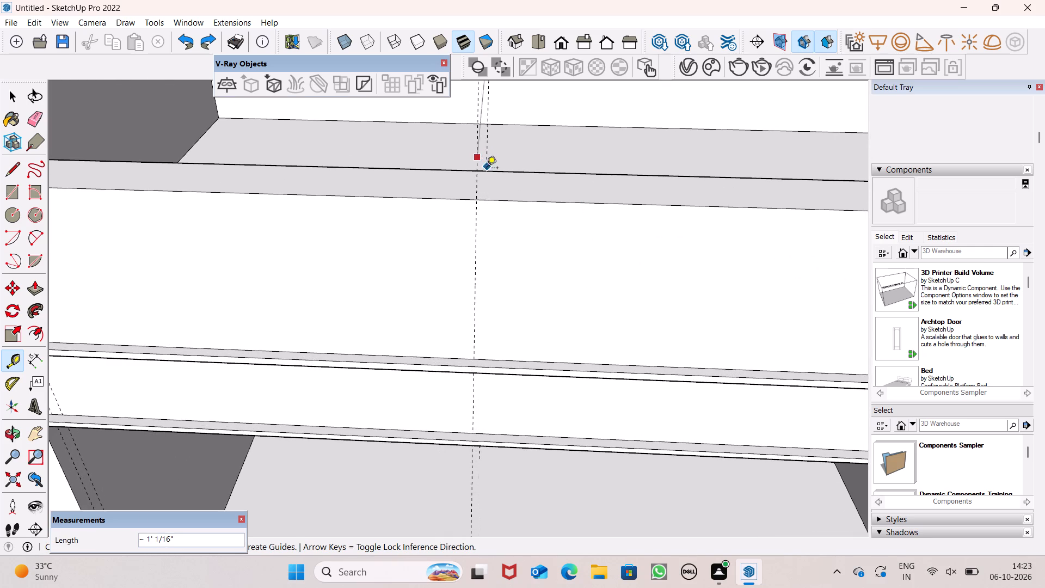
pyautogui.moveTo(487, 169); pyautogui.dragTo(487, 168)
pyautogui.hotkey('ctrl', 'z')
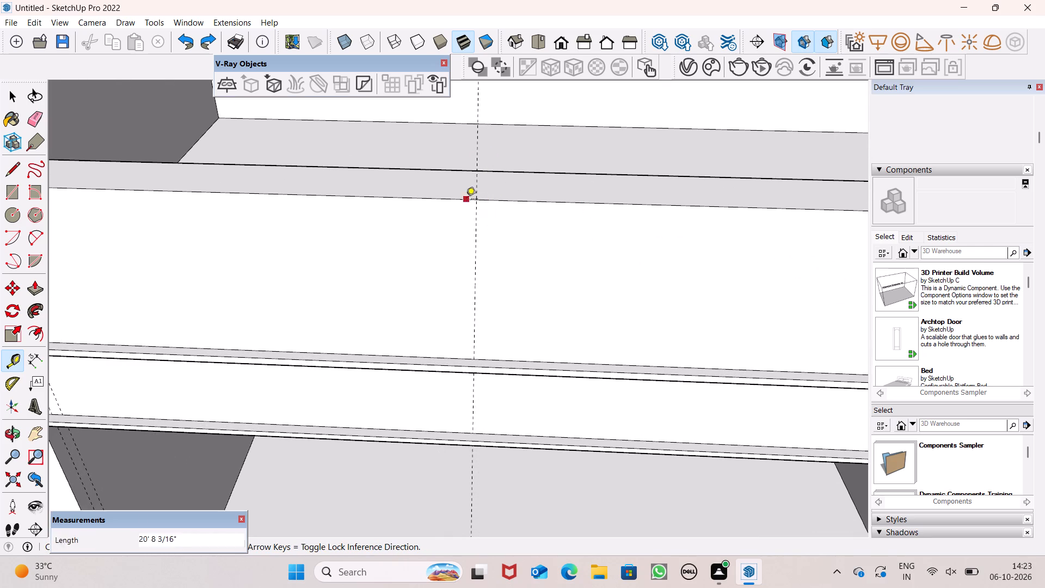
# Place a vertical guide line about 1 7/16" to the right of the guide near the parapet's centre.
pyautogui.moveTo(477, 169); pyautogui.dragTo(490, 207)
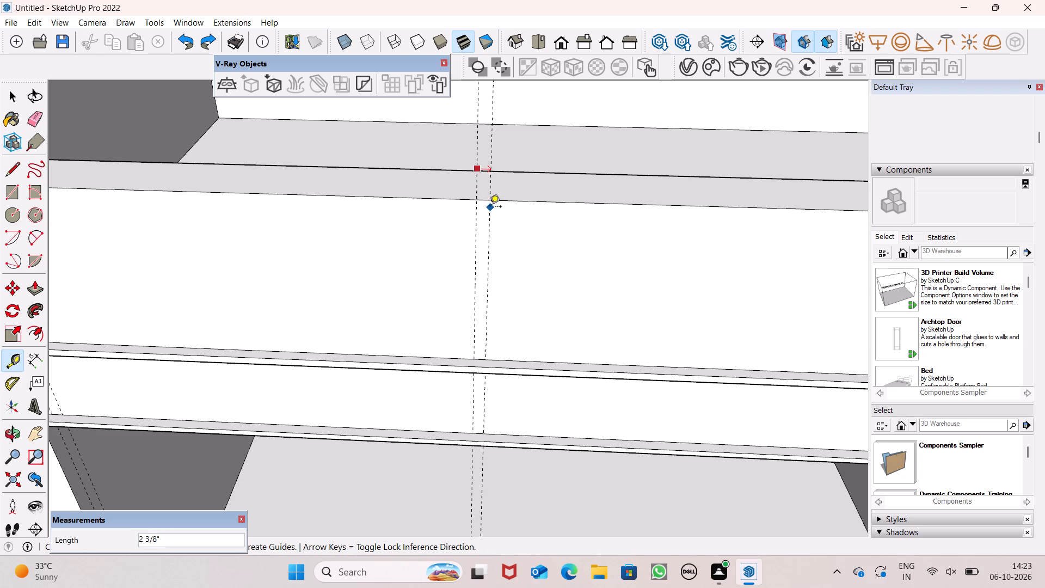
pyautogui.moveTo(490, 207); pyautogui.dragTo(484, 208)
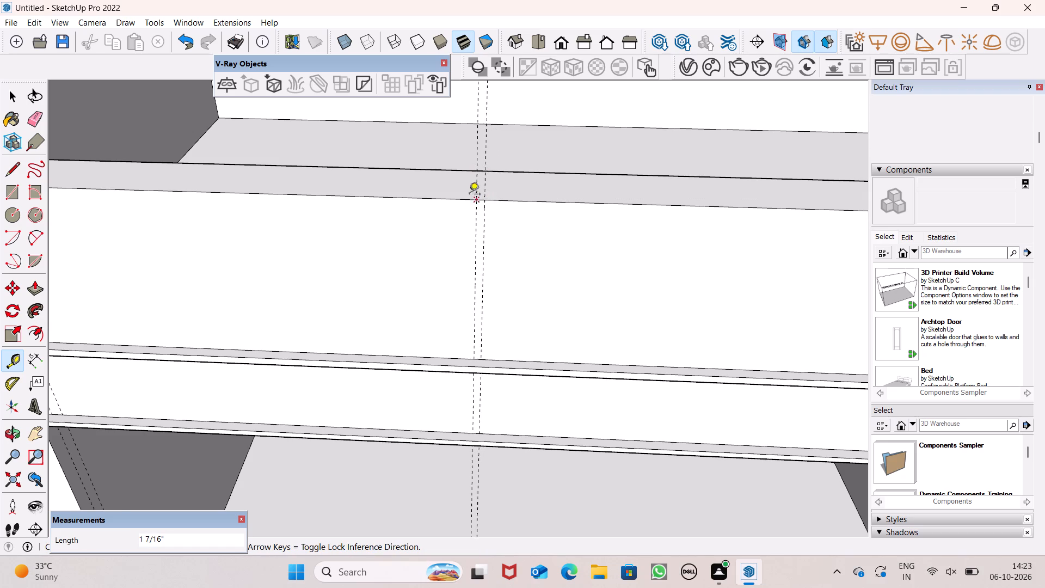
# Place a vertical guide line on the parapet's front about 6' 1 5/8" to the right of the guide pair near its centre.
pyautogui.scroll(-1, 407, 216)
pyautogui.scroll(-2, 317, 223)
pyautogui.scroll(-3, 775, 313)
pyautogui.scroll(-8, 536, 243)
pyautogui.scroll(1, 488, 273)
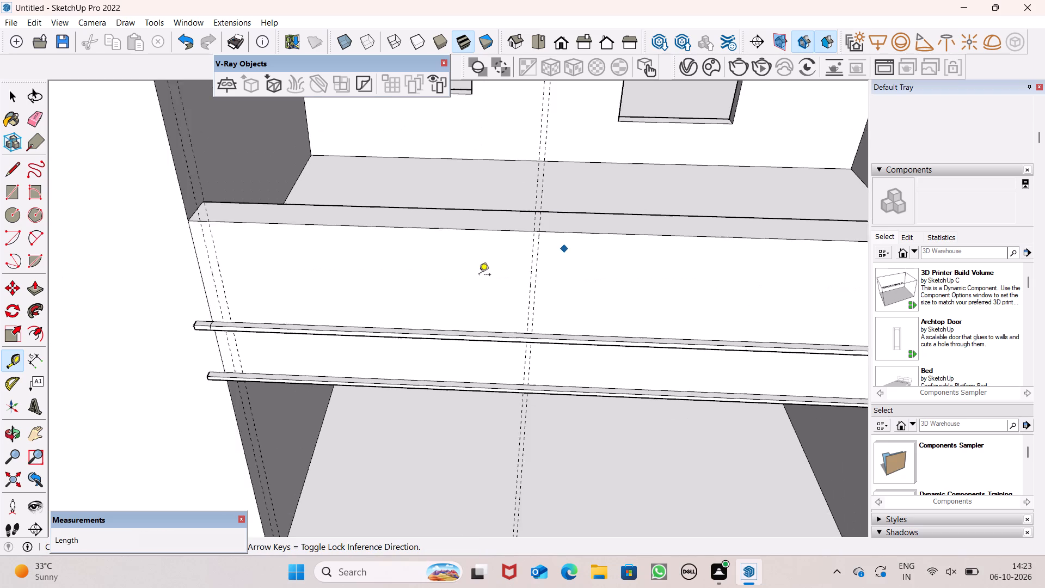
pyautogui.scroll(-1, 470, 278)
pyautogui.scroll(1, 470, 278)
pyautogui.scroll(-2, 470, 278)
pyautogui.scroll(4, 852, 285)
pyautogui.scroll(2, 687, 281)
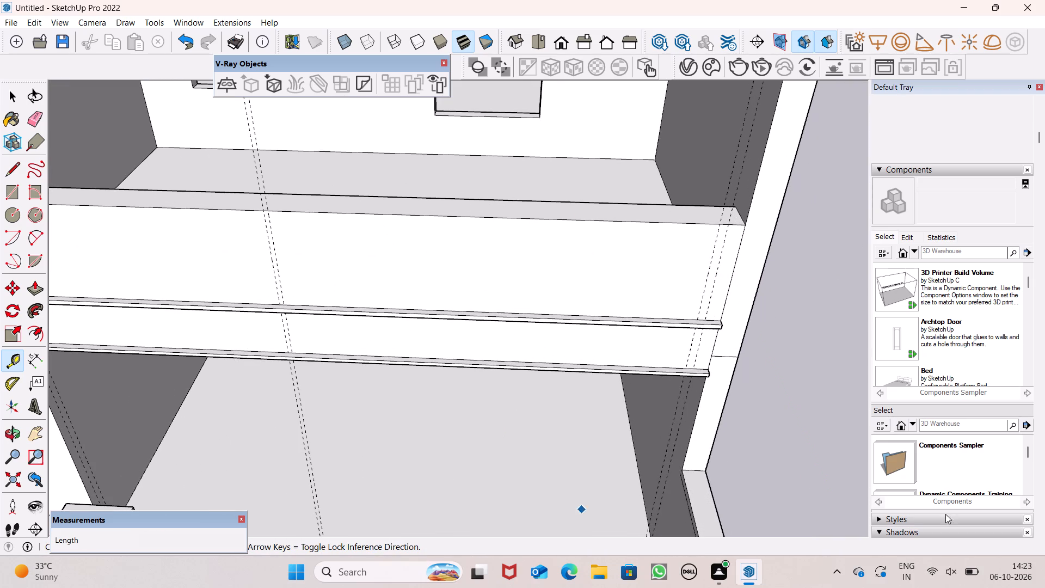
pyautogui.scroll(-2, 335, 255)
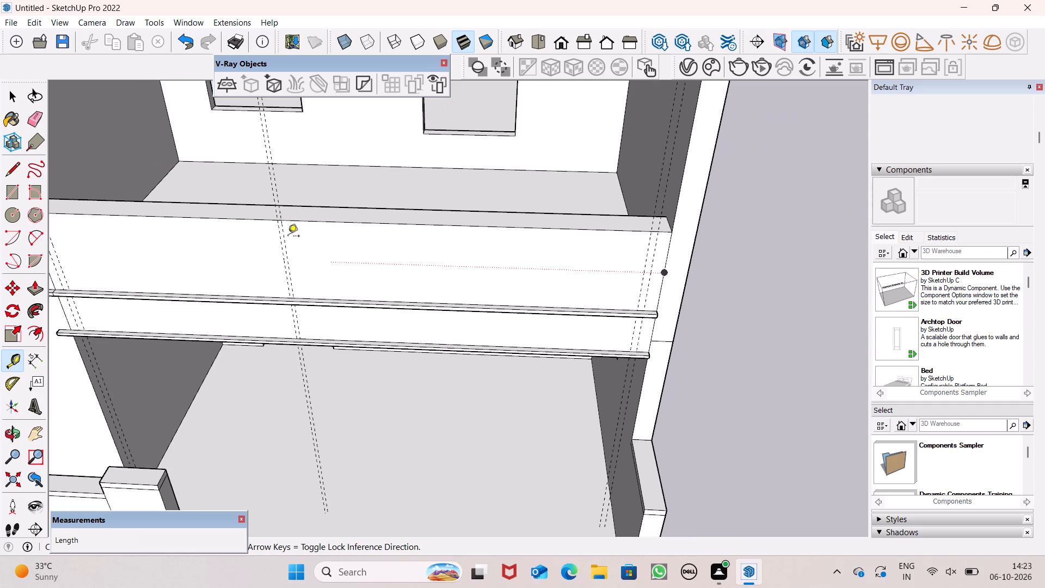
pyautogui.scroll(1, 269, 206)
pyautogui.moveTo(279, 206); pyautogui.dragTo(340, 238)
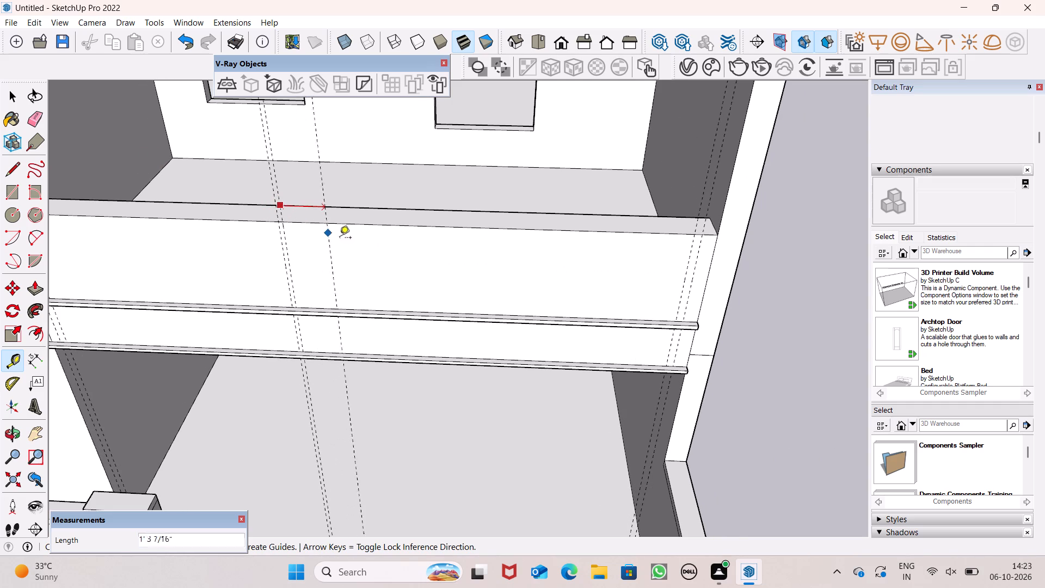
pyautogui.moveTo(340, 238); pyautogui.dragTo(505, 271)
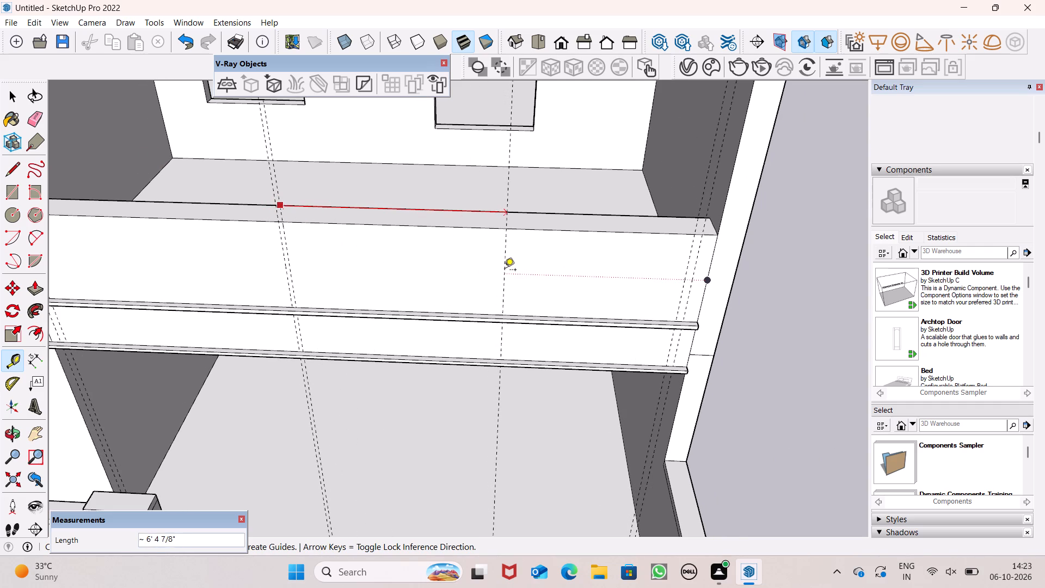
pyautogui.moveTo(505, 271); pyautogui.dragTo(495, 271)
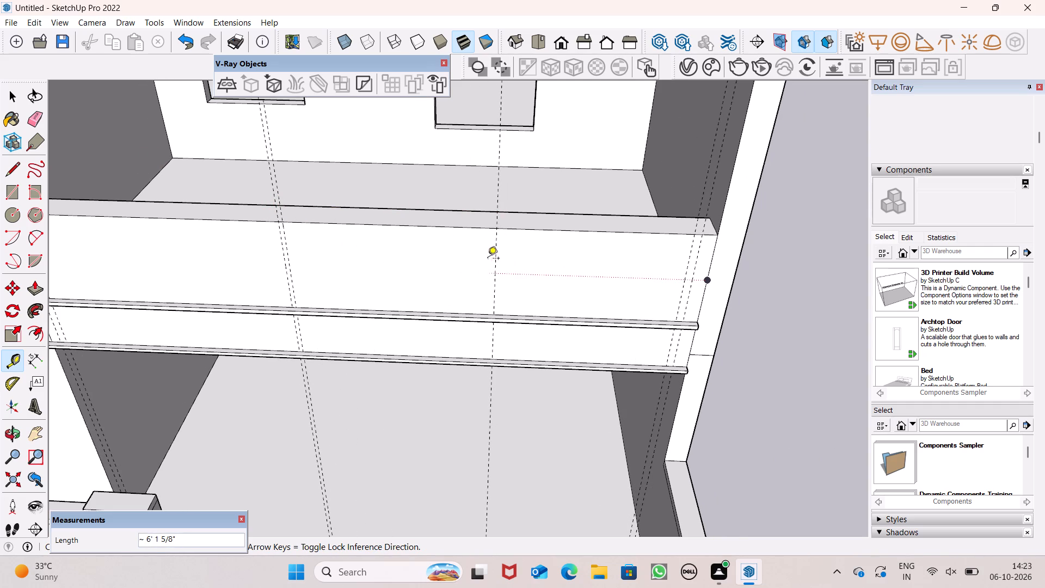
# Undo the last three guides, removing the newest one and the close pair near the parapet's centre.
pyautogui.scroll(-4, 547, 234)
pyautogui.hotkey('ctrl', 'z')
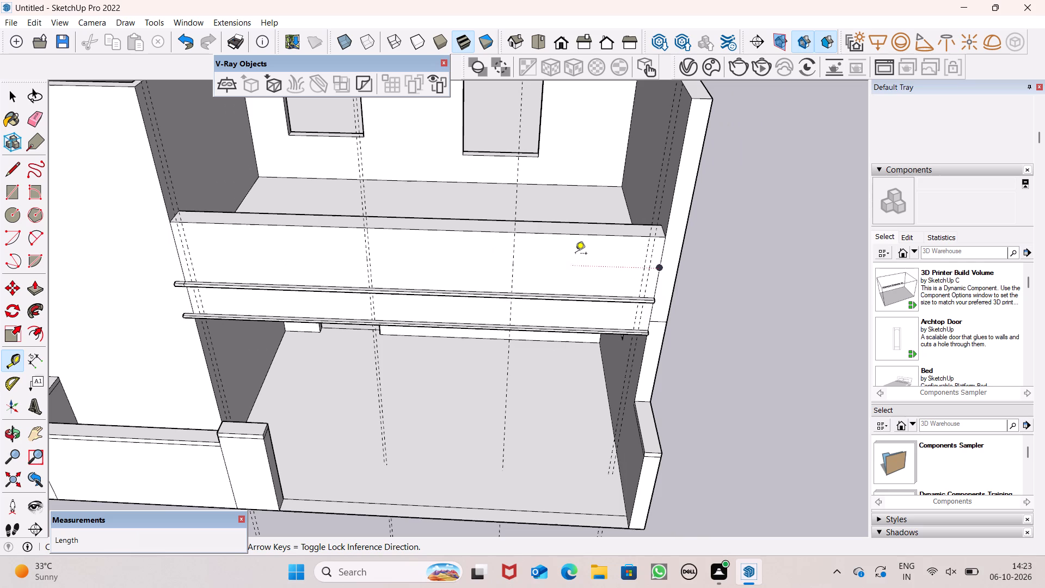
pyautogui.hotkey('ctrl', 'z')
pyautogui.hotkey('ctrl', 'z')
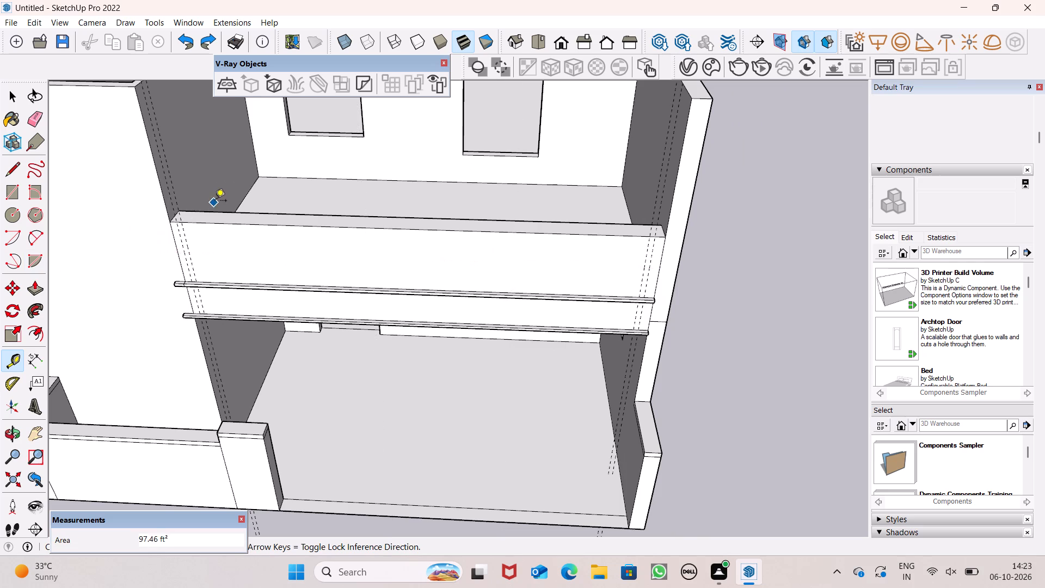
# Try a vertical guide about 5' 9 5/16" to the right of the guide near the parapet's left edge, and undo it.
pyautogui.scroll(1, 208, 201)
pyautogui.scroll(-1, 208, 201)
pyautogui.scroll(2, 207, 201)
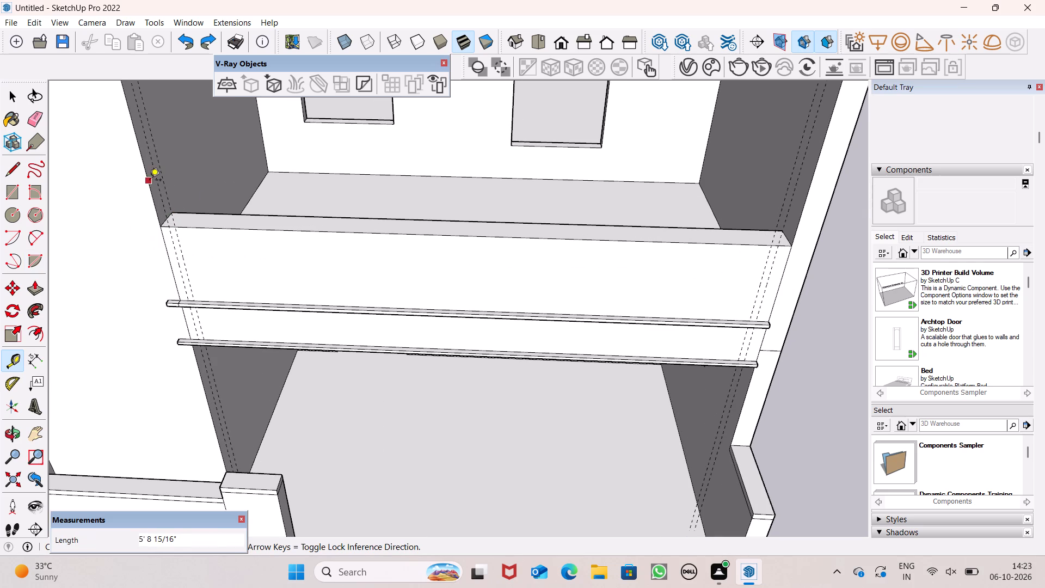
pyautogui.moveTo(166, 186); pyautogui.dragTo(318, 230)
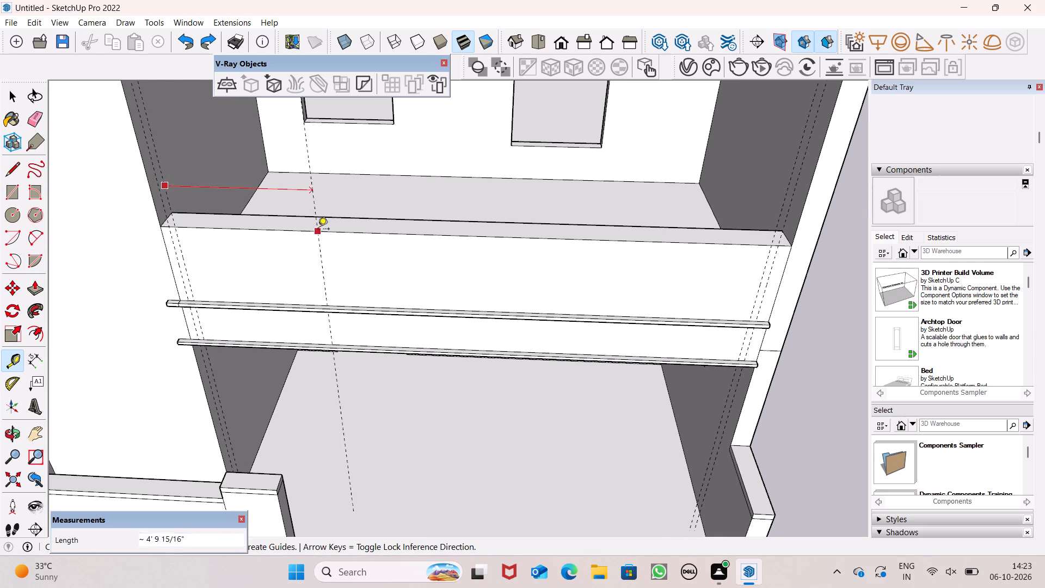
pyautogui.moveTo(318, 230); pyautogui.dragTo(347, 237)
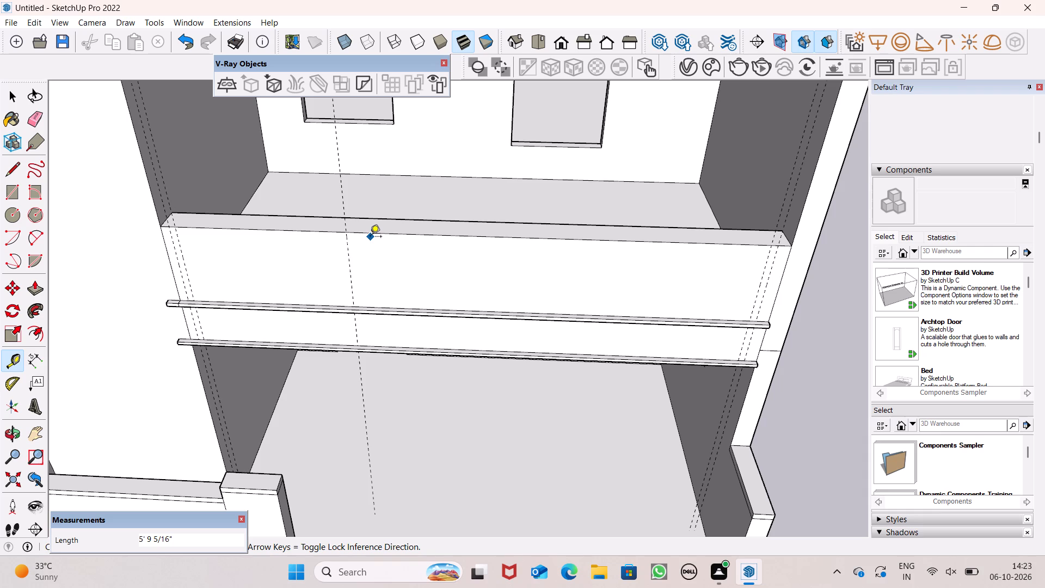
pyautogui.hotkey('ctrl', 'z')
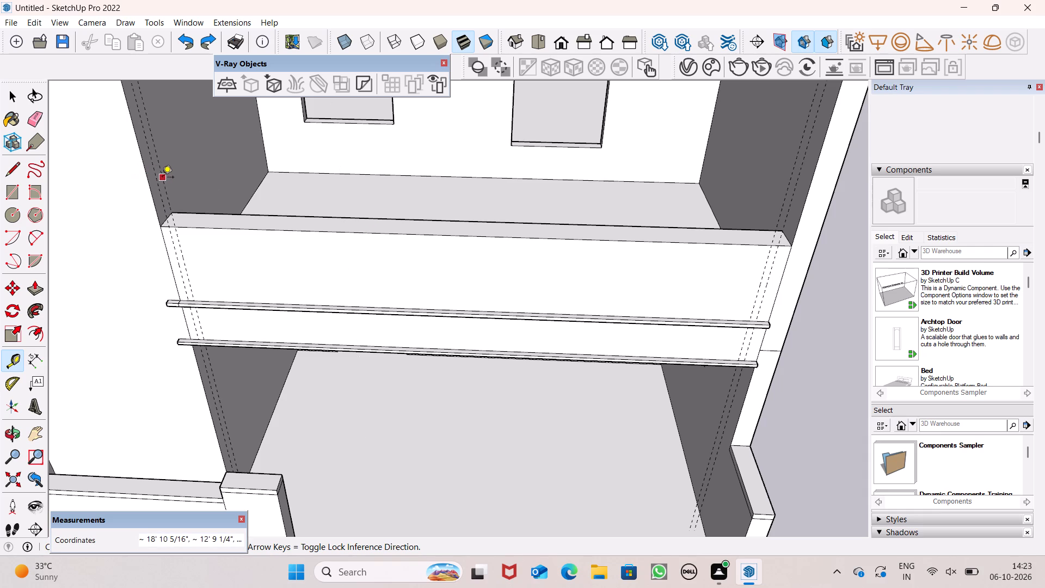
# Place two closely spaced vertical guides across the parapet, the first about 6' 5 3/16" right of the inner guide near its left edge.
pyautogui.moveTo(162, 180); pyautogui.dragTo(324, 226)
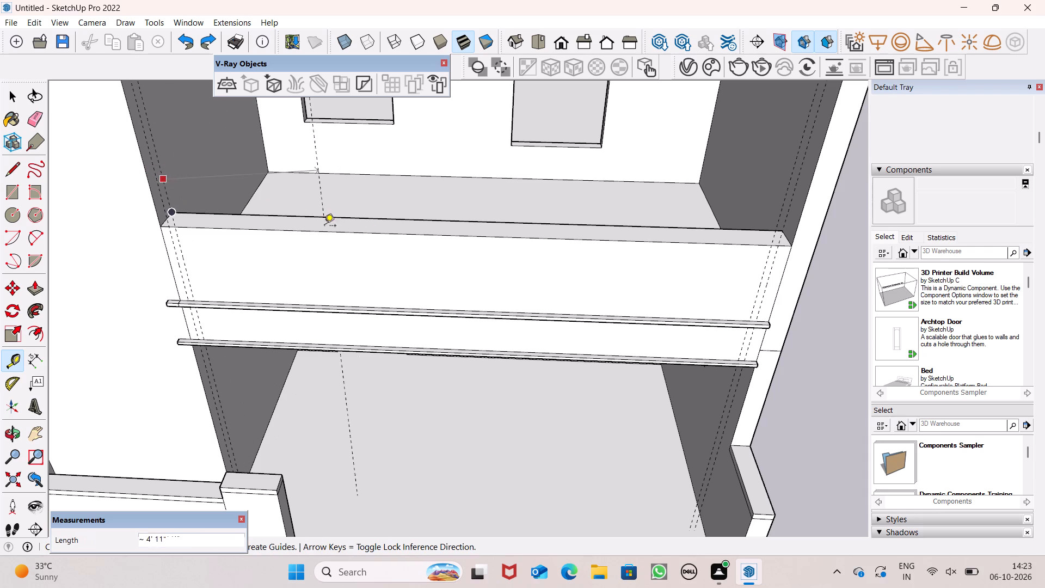
pyautogui.moveTo(324, 226); pyautogui.dragTo(367, 250)
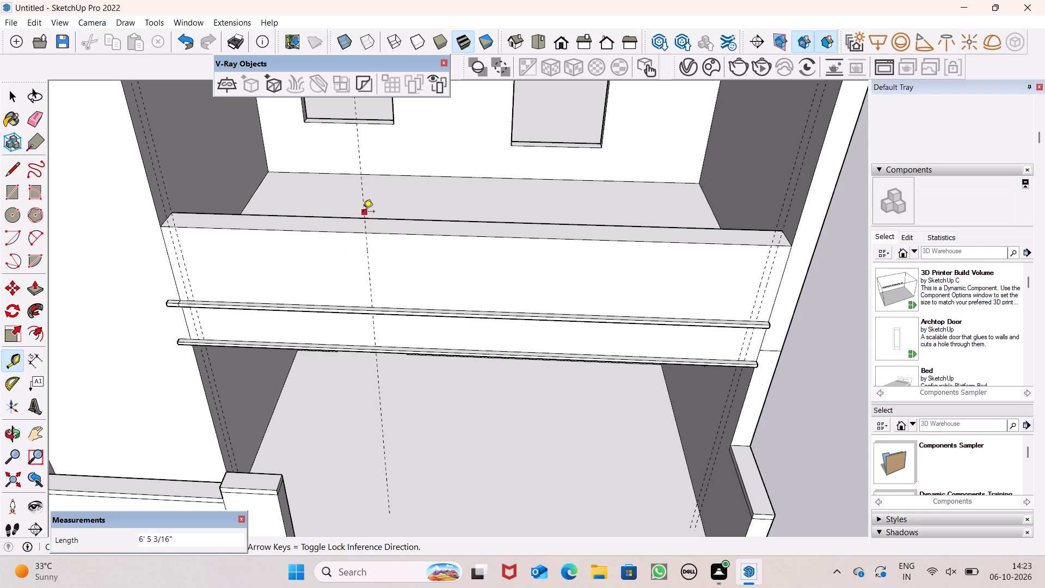
pyautogui.moveTo(363, 212); pyautogui.dragTo(378, 244)
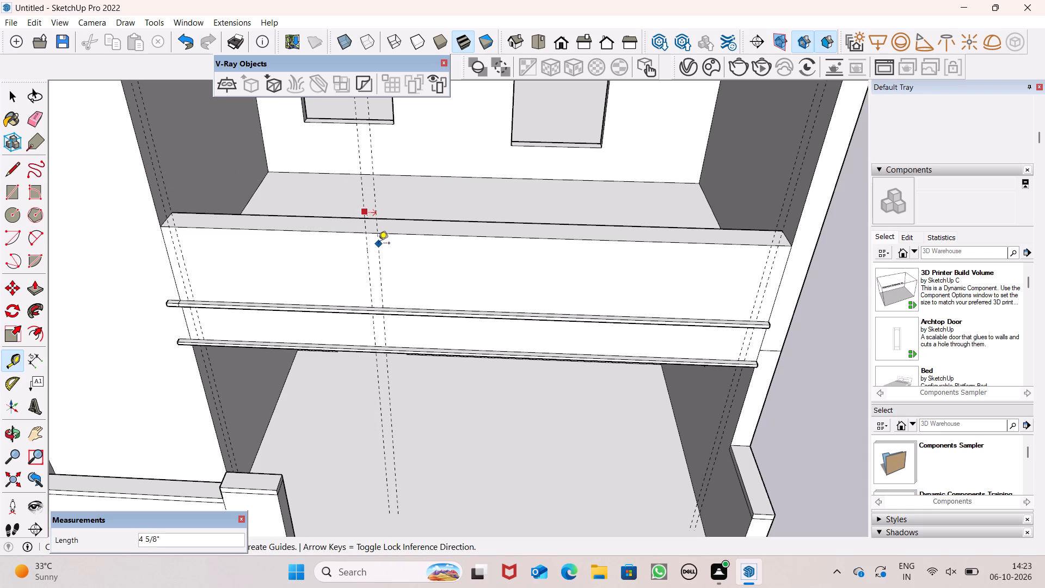
pyautogui.moveTo(378, 244); pyautogui.dragTo(374, 248)
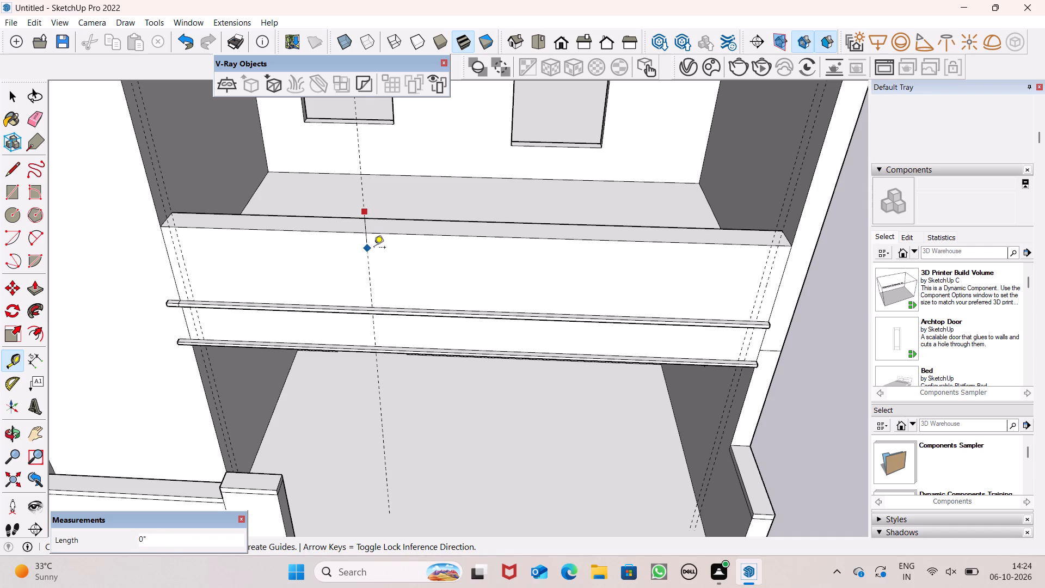
pyautogui.moveTo(374, 248); pyautogui.dragTo(375, 249)
# Place a vertical guide line across the parapet about 6' 5 5/16" to the right of the new close guide pair.
pyautogui.scroll(-2, 433, 299)
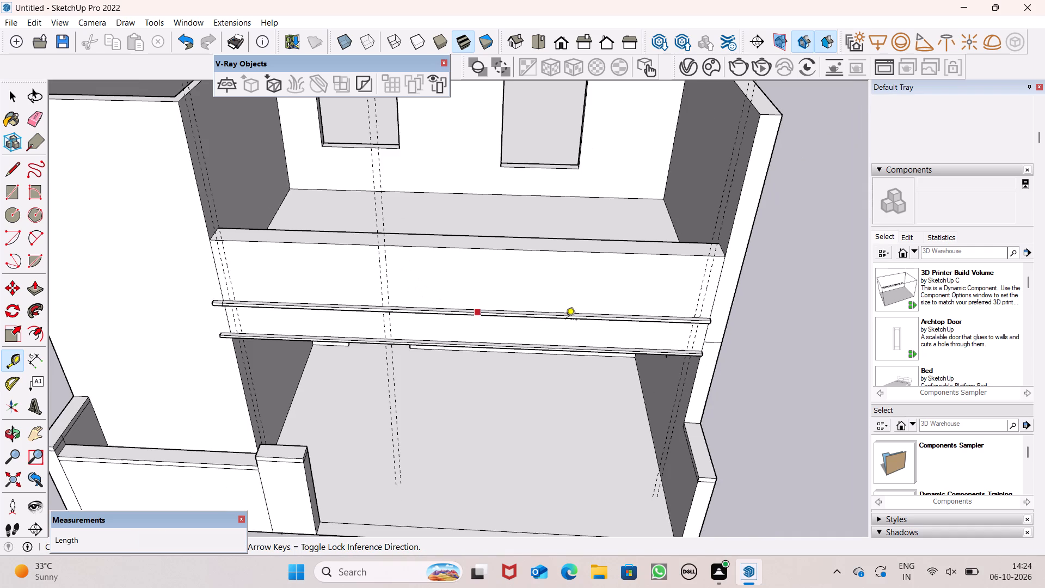
pyautogui.scroll(3, 589, 314)
pyautogui.scroll(-3, 441, 326)
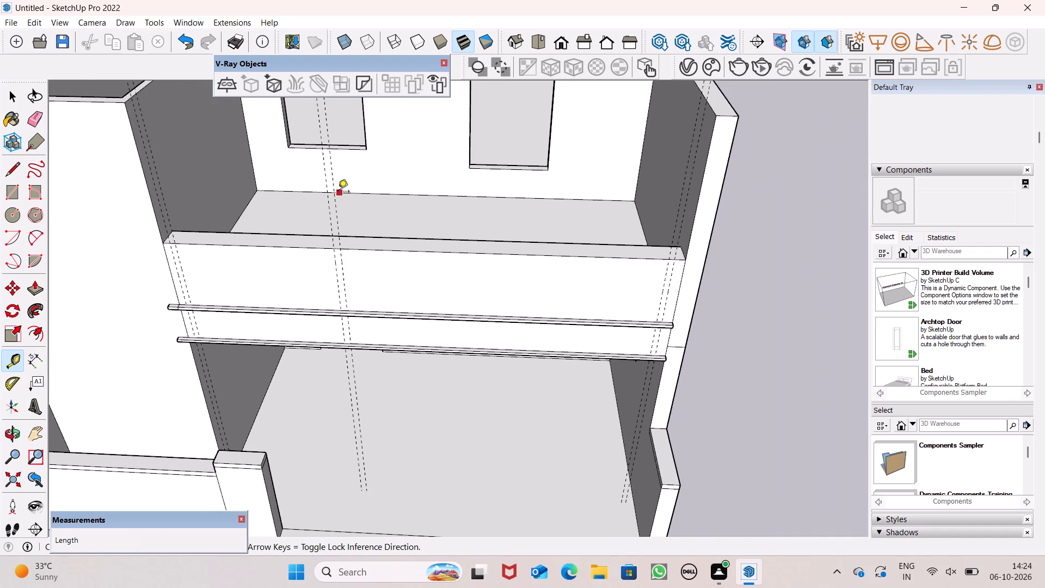
pyautogui.moveTo(331, 192); pyautogui.dragTo(404, 220)
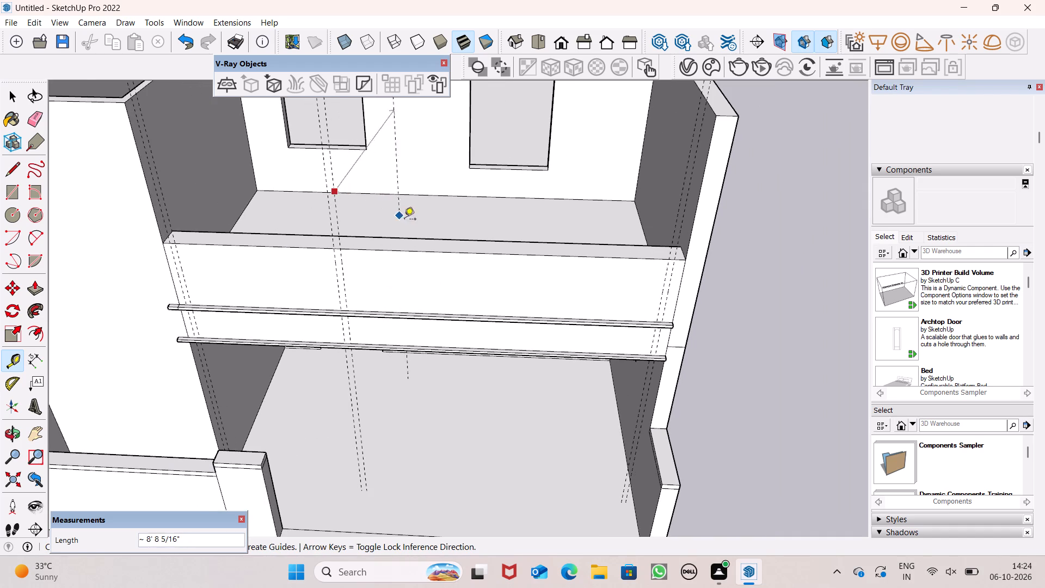
pyautogui.moveTo(404, 220); pyautogui.dragTo(500, 288)
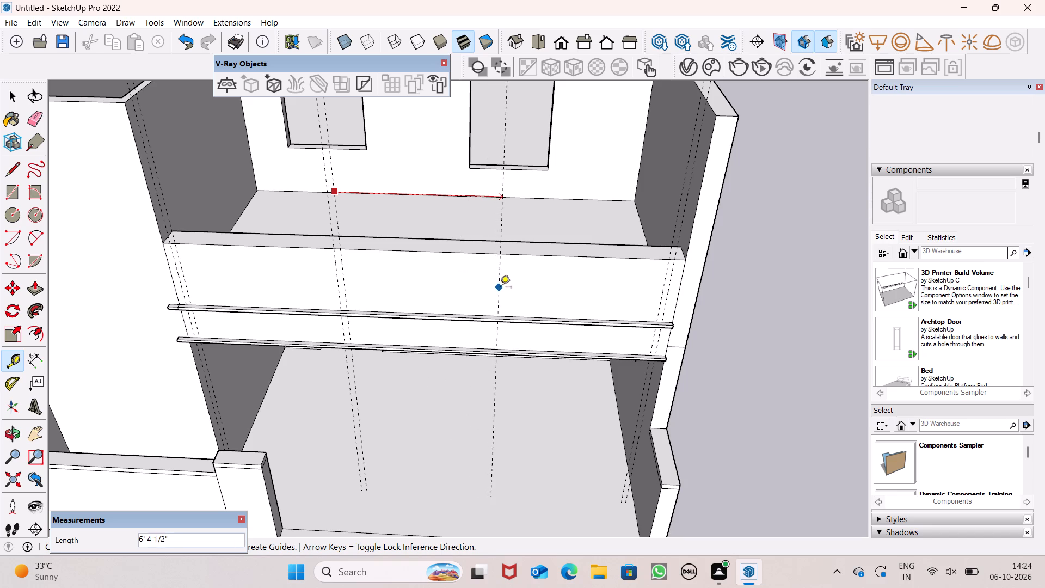
pyautogui.moveTo(500, 288); pyautogui.dragTo(502, 289)
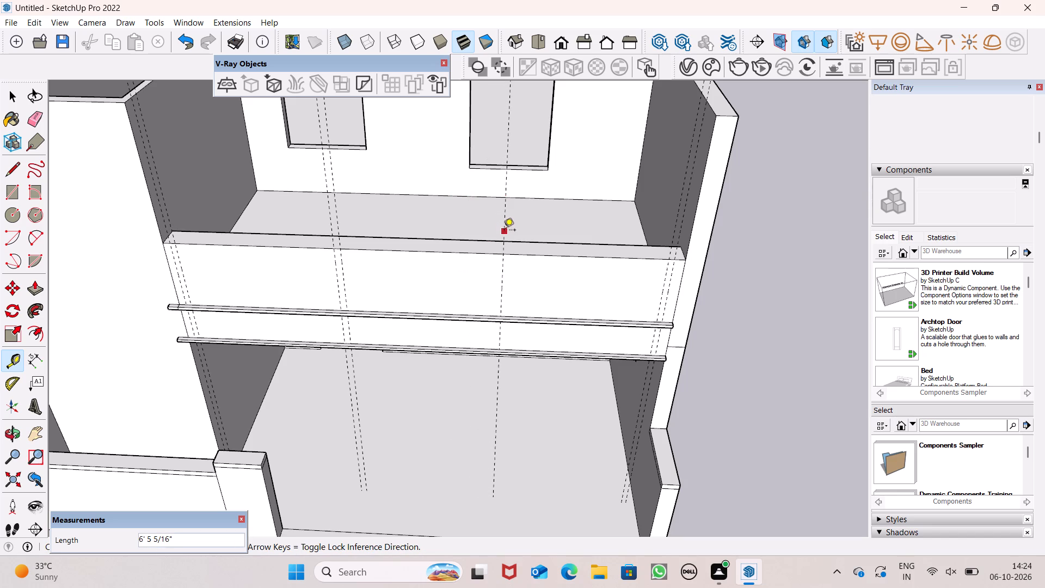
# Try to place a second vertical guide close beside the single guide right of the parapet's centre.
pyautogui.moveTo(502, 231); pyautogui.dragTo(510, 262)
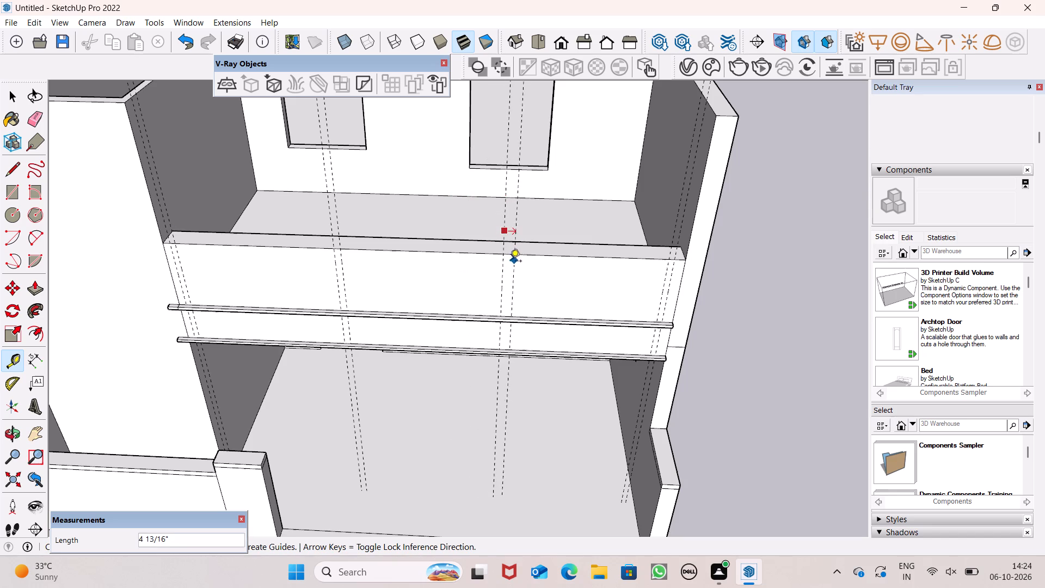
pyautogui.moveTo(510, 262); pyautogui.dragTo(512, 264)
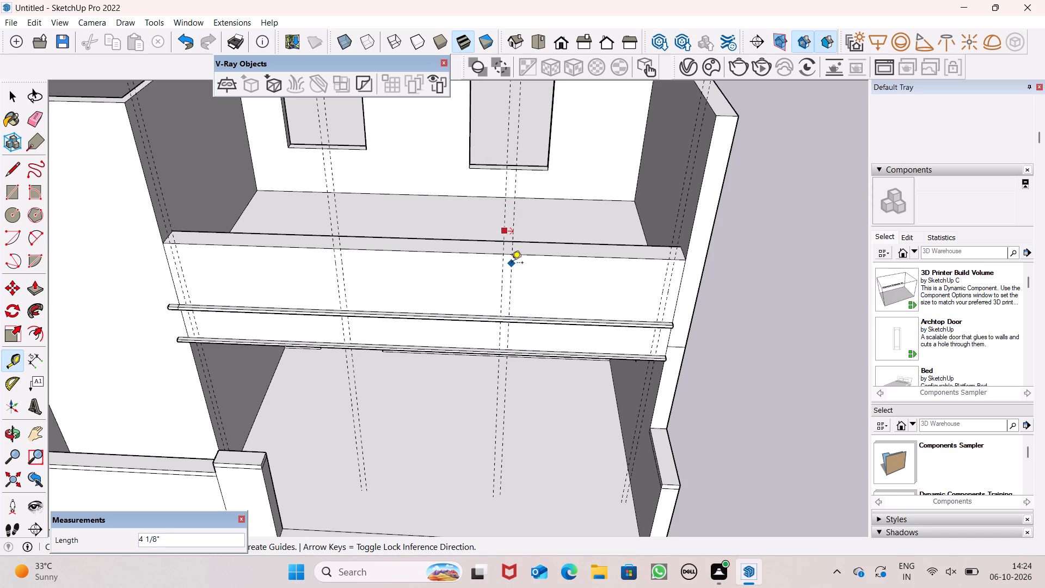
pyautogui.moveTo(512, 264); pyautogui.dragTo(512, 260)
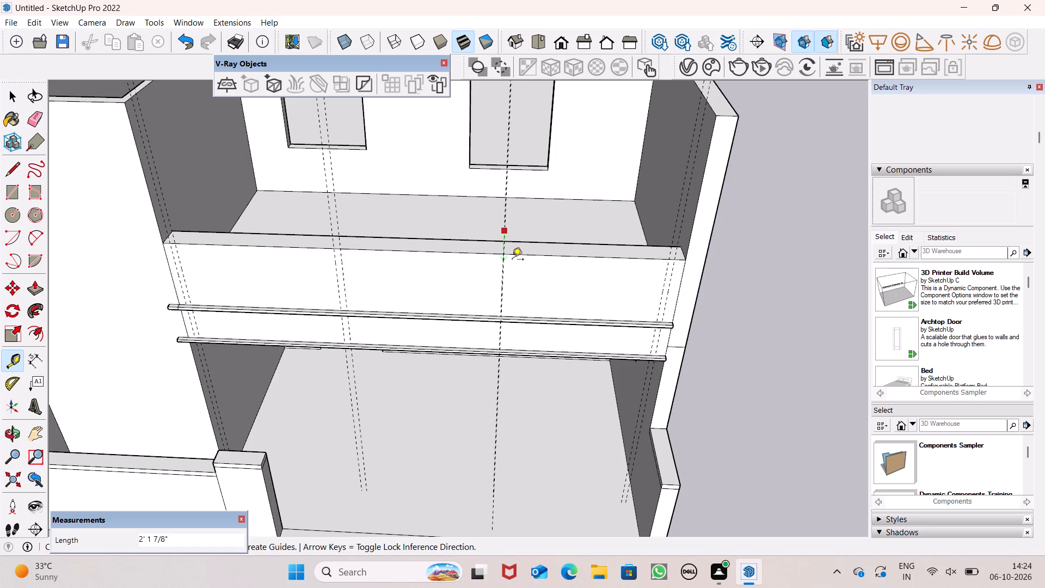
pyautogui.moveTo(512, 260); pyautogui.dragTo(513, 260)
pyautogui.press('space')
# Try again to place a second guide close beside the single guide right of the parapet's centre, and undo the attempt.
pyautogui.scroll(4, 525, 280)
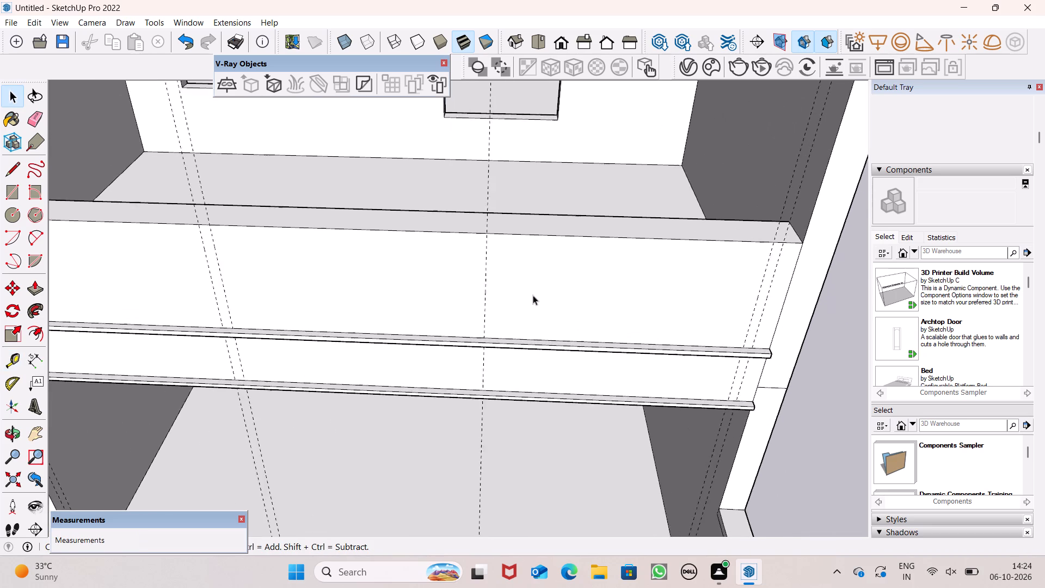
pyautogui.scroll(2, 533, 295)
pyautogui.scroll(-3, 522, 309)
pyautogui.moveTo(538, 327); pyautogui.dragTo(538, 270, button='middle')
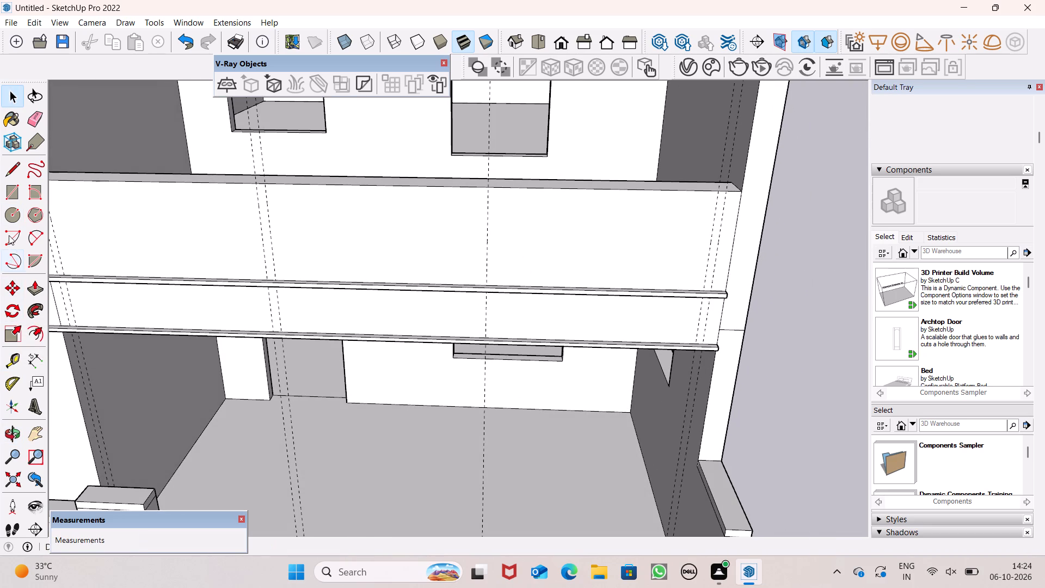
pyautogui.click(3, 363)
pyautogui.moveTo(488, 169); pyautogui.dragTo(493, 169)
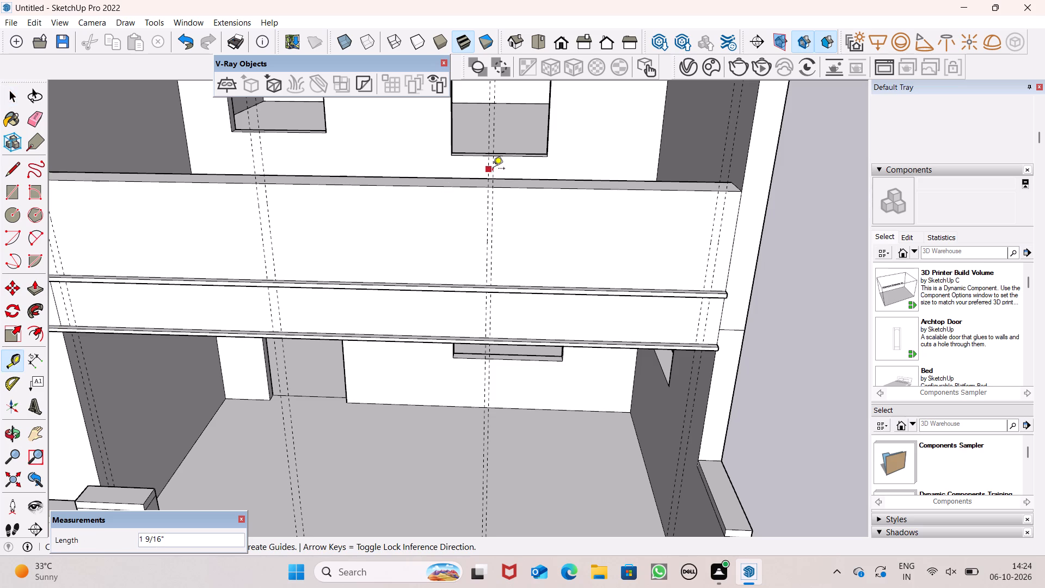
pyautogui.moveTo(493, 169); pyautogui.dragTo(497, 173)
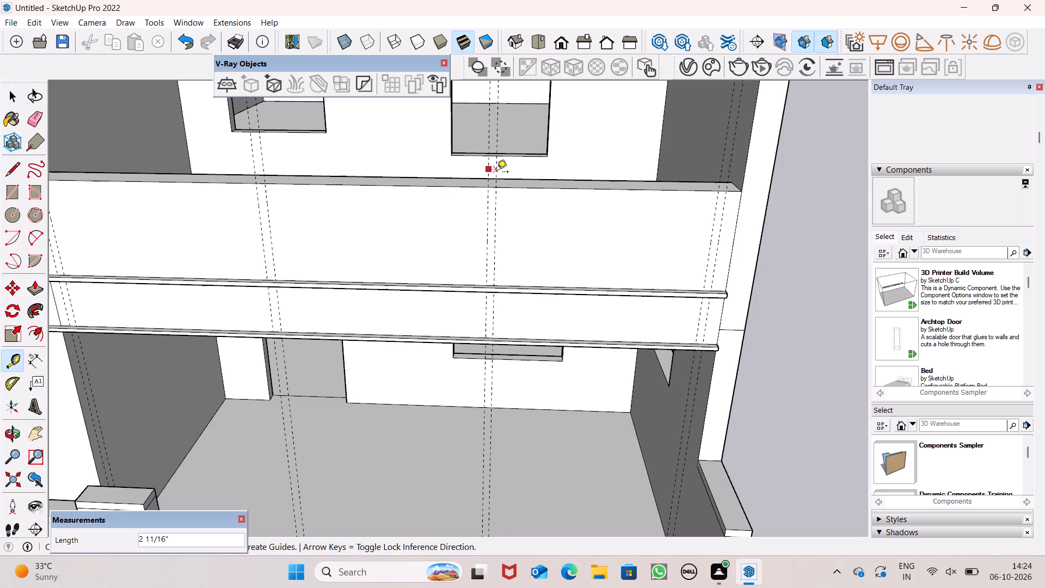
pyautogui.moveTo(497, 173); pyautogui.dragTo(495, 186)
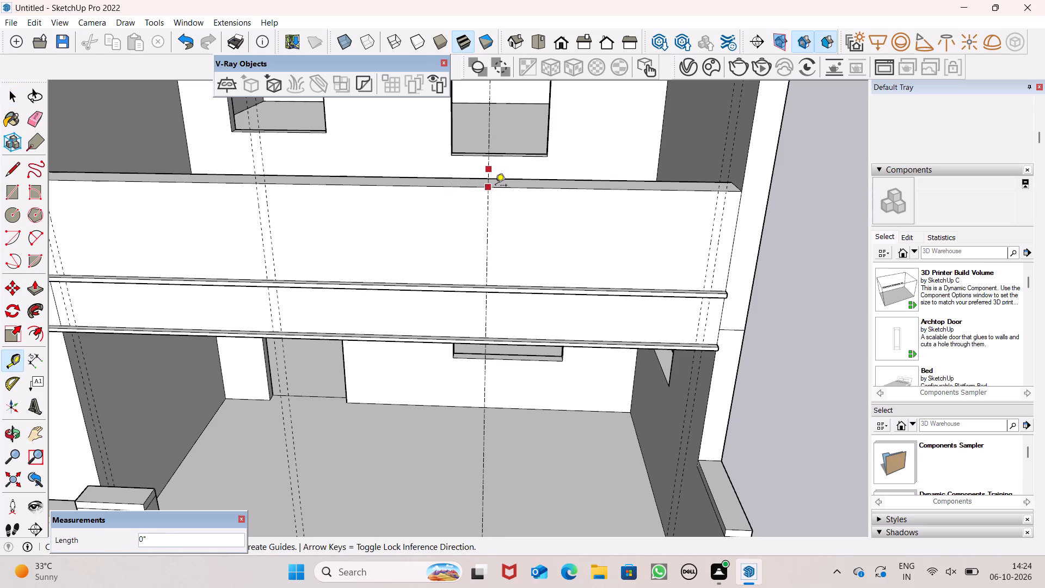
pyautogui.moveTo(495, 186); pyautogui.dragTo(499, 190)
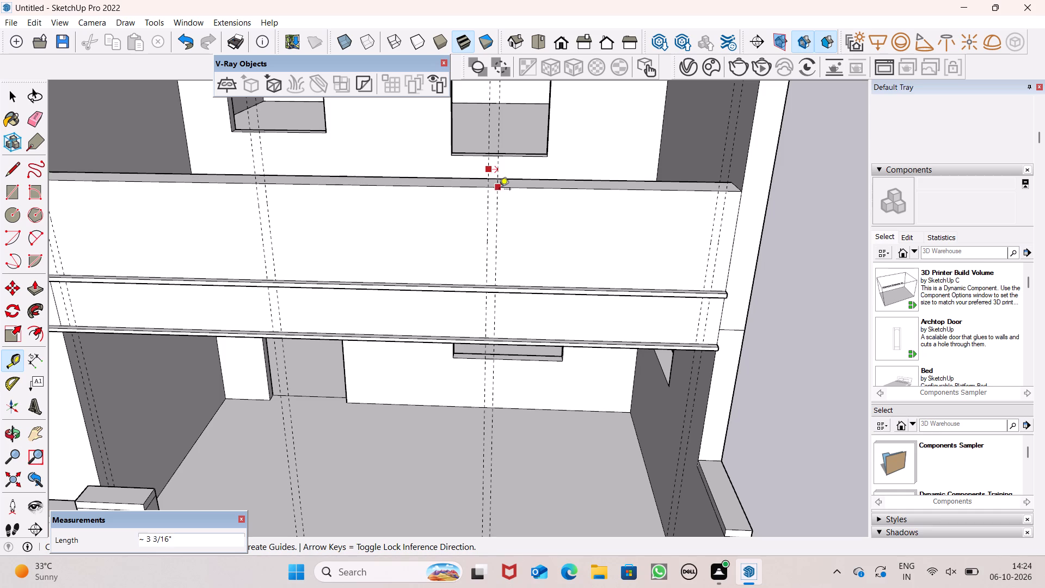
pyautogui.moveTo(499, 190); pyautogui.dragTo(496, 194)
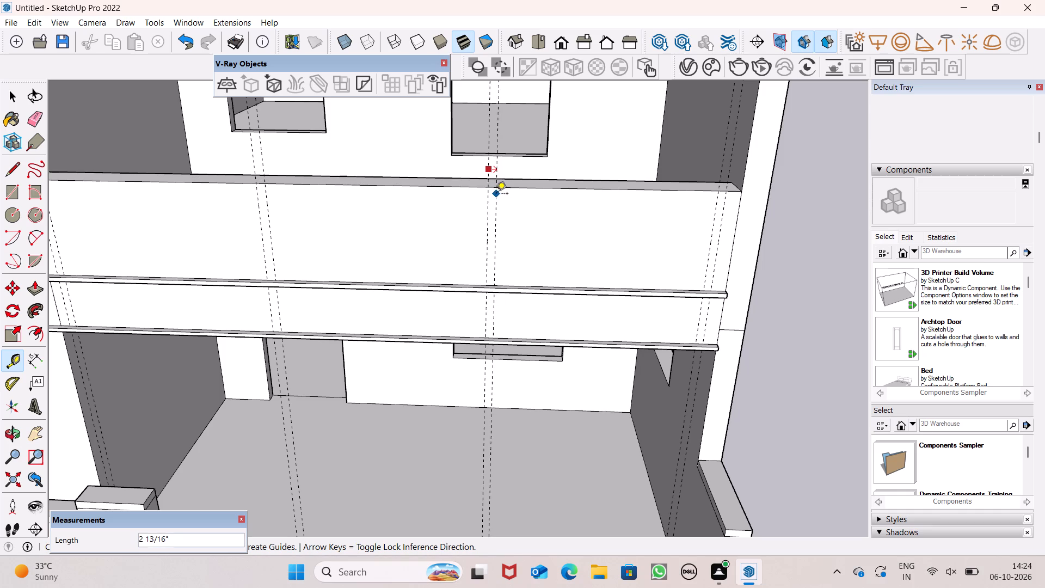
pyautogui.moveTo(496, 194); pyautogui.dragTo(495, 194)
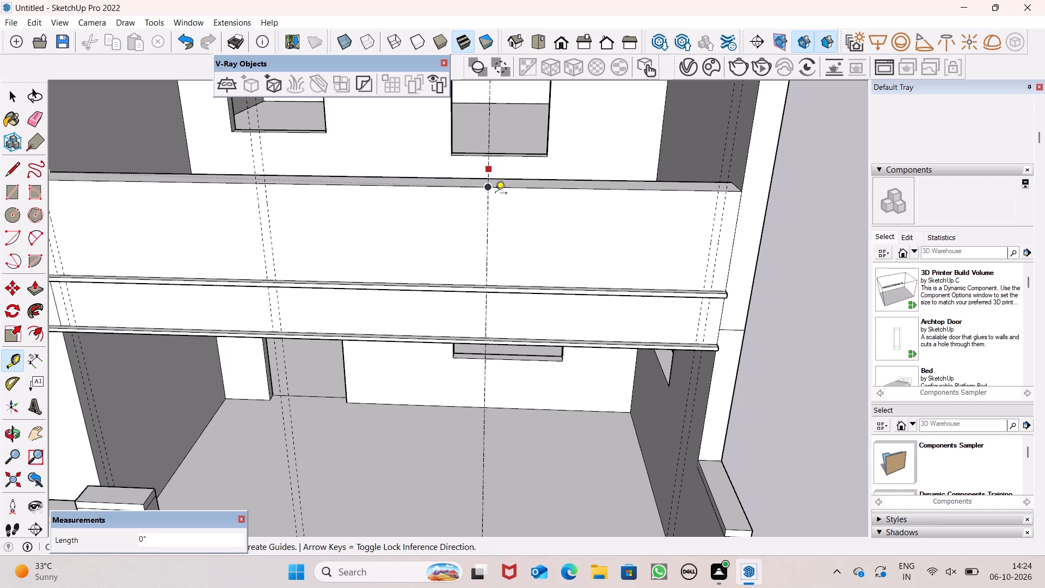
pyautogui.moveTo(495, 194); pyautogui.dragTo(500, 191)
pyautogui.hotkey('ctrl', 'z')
# Place a second vertical guide about 2" to the right of the single guide right of the parapet's centre.
pyautogui.moveTo(534, 200); pyautogui.dragTo(511, 357, button='middle')
pyautogui.scroll(5, 488, 381)
pyautogui.moveTo(468, 308); pyautogui.dragTo(477, 308)
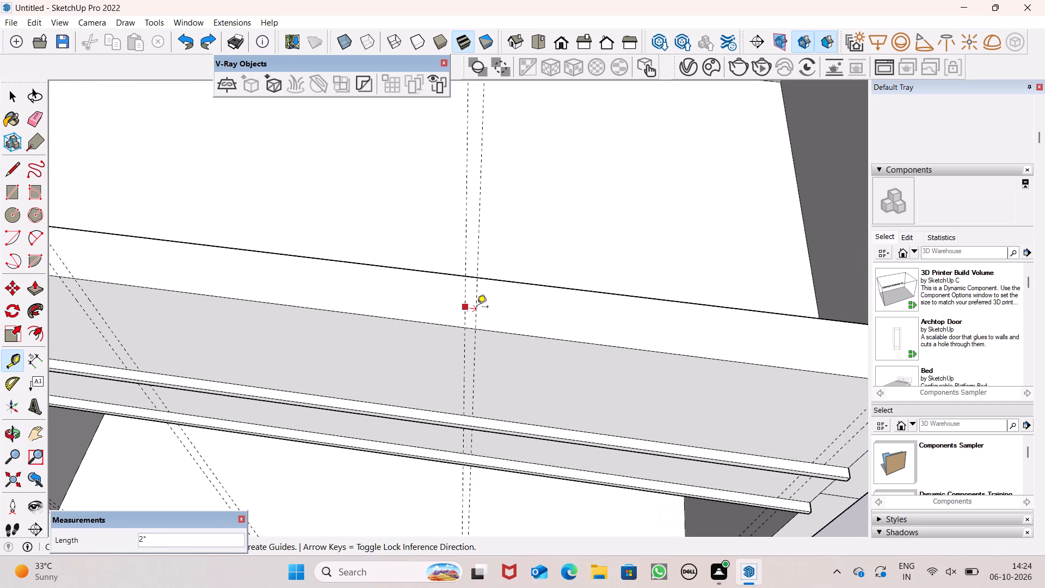
pyautogui.moveTo(477, 308); pyautogui.dragTo(476, 308)
pyautogui.scroll(-4, 500, 291)
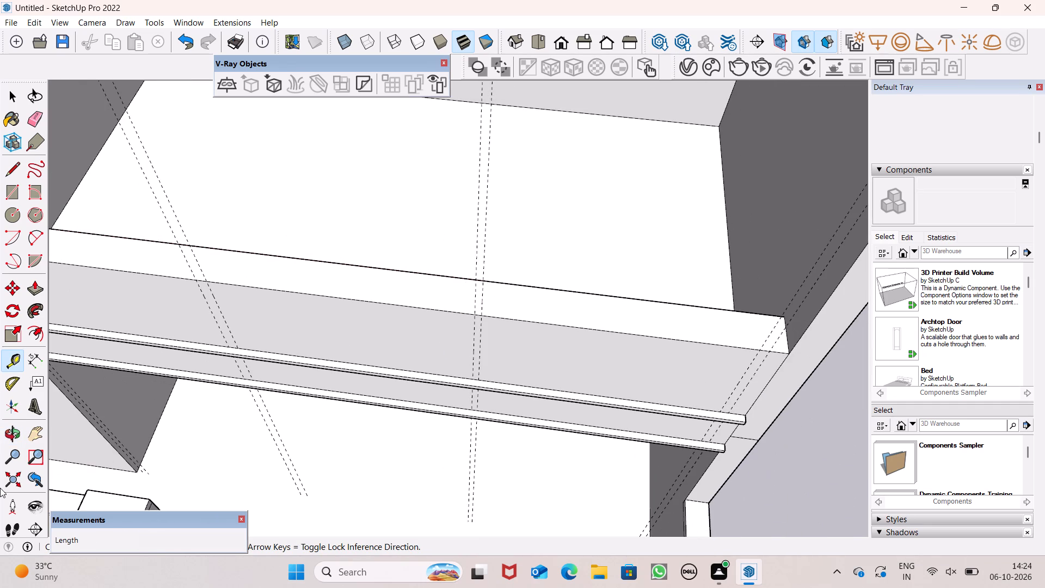
pyautogui.scroll(-7, 288, 272)
pyautogui.press('space')
pyautogui.scroll(-1, 395, 305)
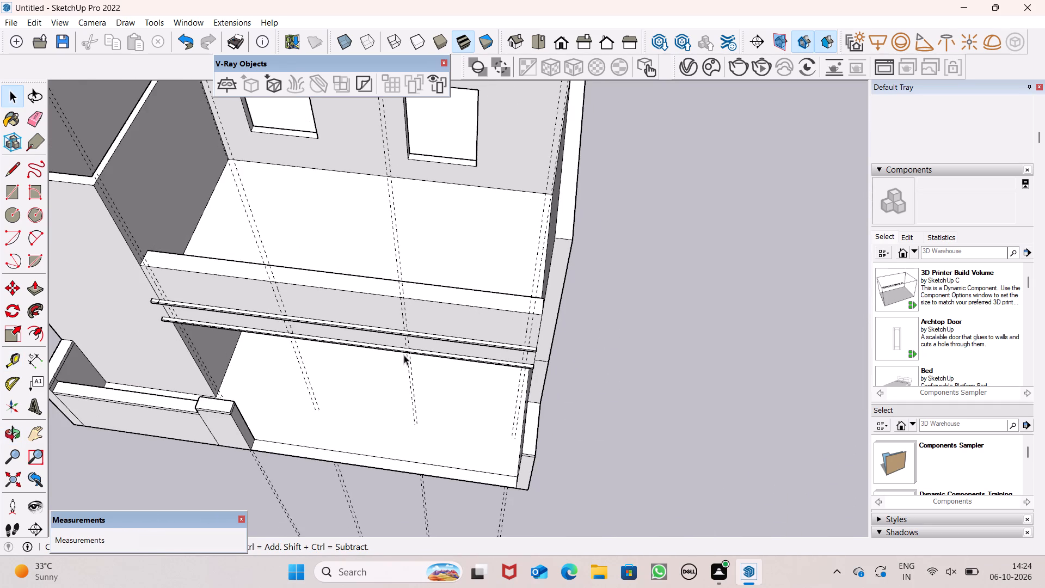
# Draw a narrow vertical rectangle between the leftmost guide pair, from the parapet's top front edge down to the lower ledge.
pyautogui.moveTo(429, 316); pyautogui.dragTo(476, 210, button='middle')
pyautogui.click(20, 198)
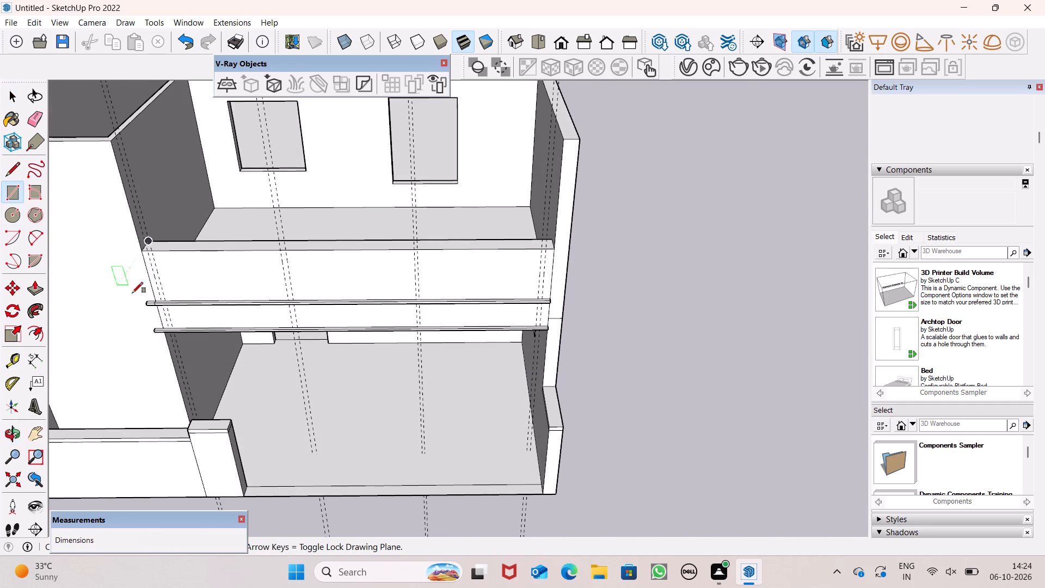
pyautogui.scroll(8, 132, 293)
pyautogui.scroll(-1, 169, 257)
pyautogui.scroll(1, 169, 257)
pyautogui.scroll(4, 111, 228)
pyautogui.scroll(-1, 111, 228)
pyautogui.scroll(2, 111, 228)
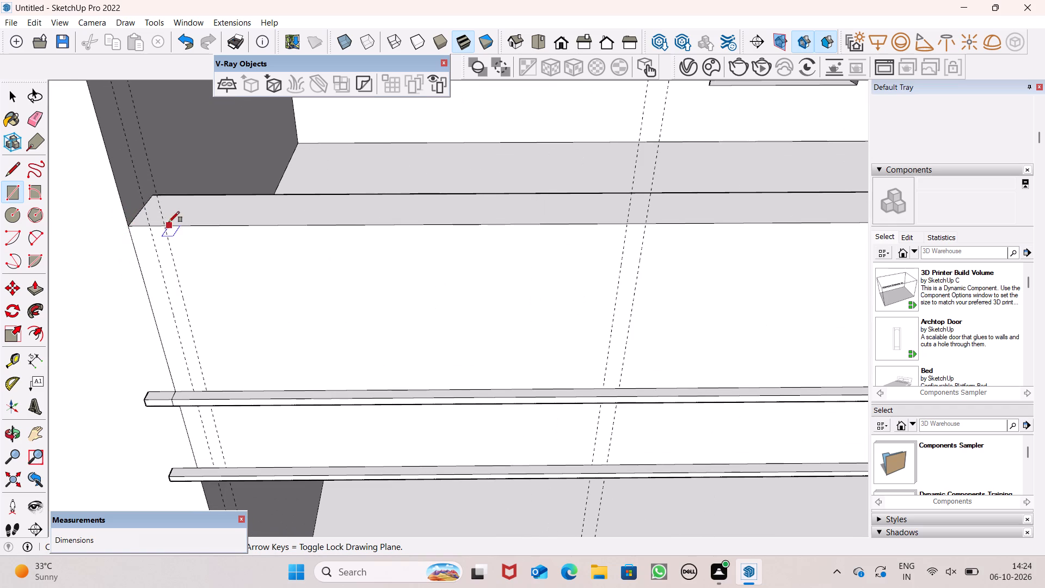
pyautogui.click(149, 224)
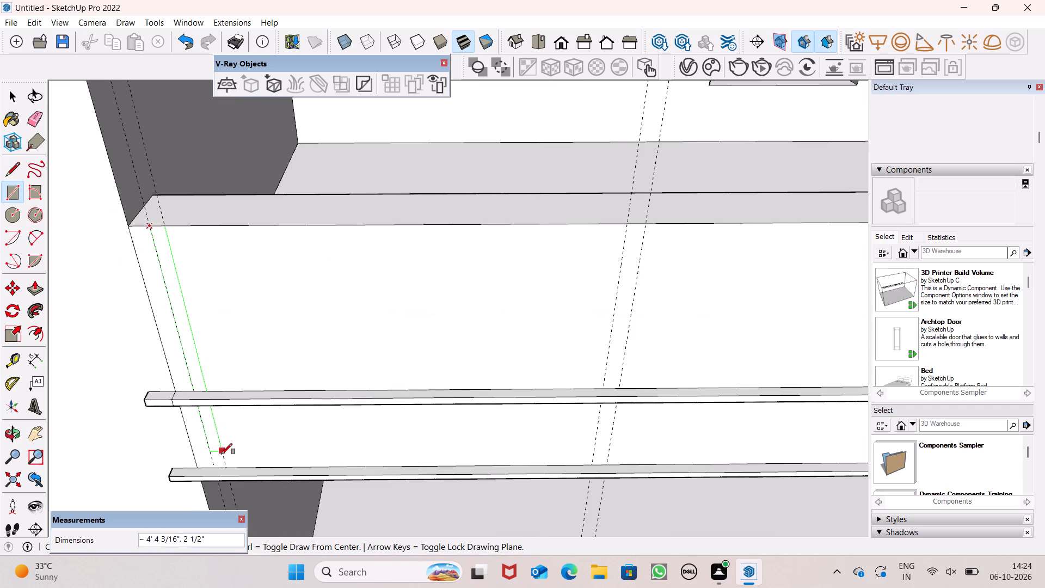
pyautogui.click(228, 469)
# Draw a vertical rectangle about 3 5/16" by 4' 9 1/16" between the second guide pair on the parapet's front face.
pyautogui.scroll(-4, 225, 343)
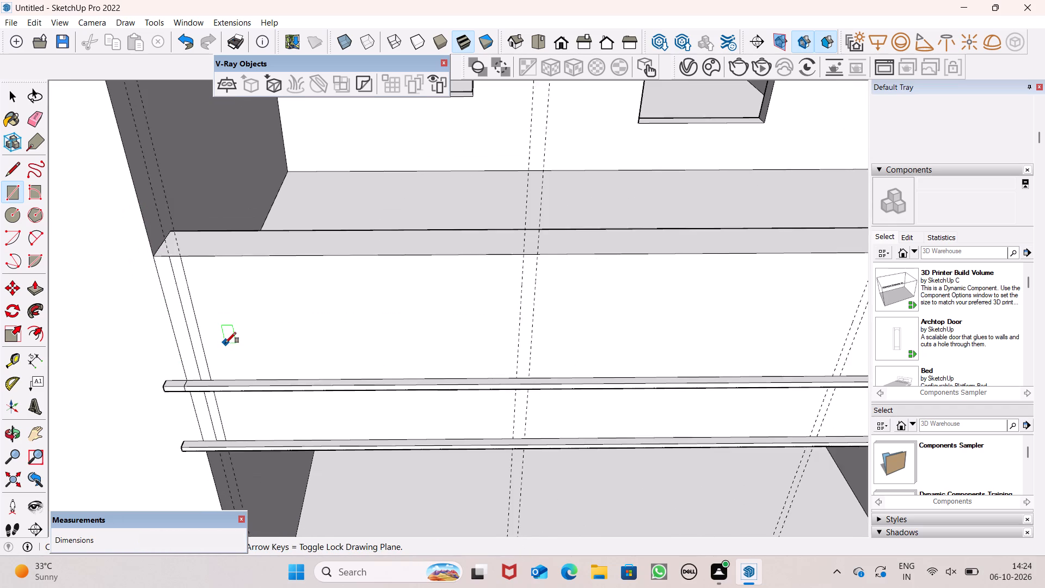
pyautogui.scroll(-3, 225, 343)
pyautogui.scroll(6, 484, 288)
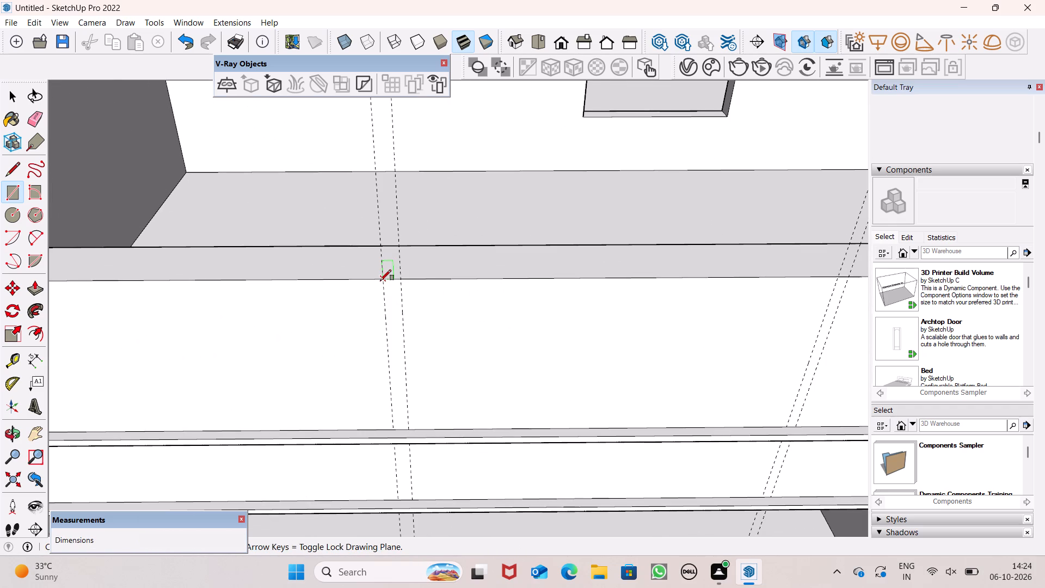
pyautogui.click(382, 279)
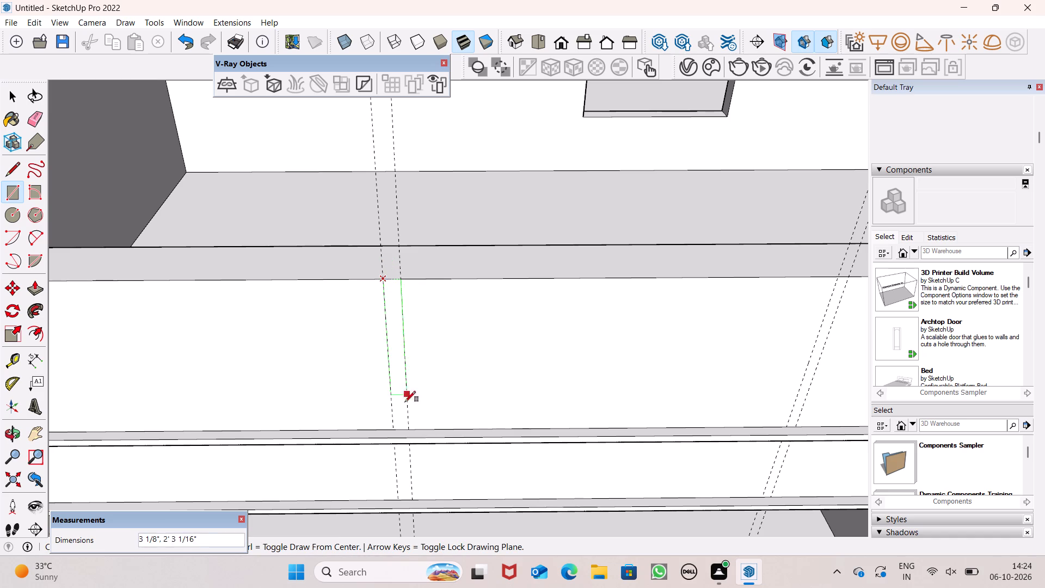
pyautogui.click(413, 500)
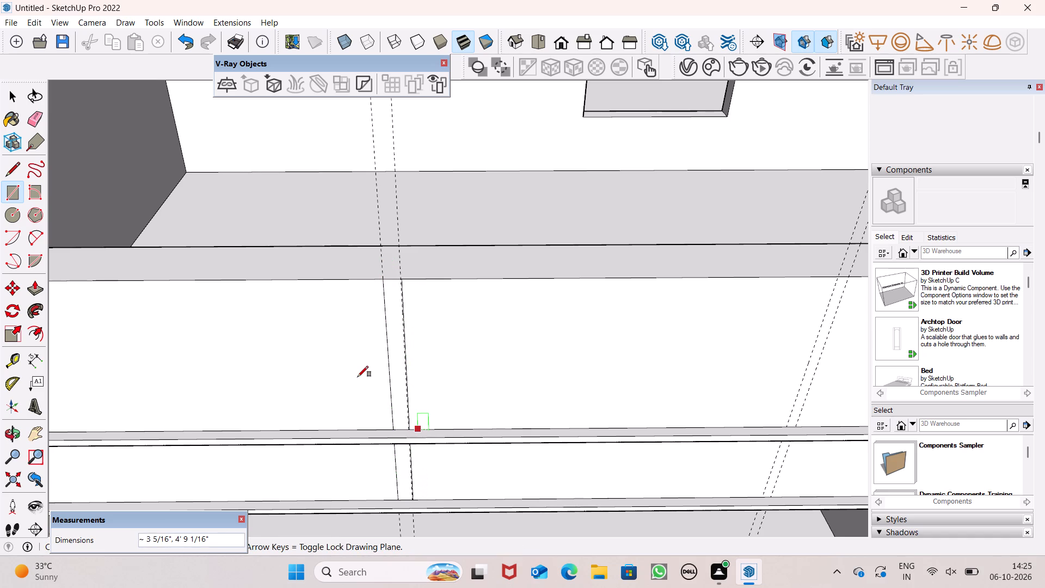
# Draw a narrow vertical rectangle between the third guide pair, from the parapet's top front edge to the lower ledge.
pyautogui.scroll(-2, 358, 377)
pyautogui.scroll(1, 358, 377)
pyautogui.scroll(-4, 358, 377)
pyautogui.scroll(4, 675, 375)
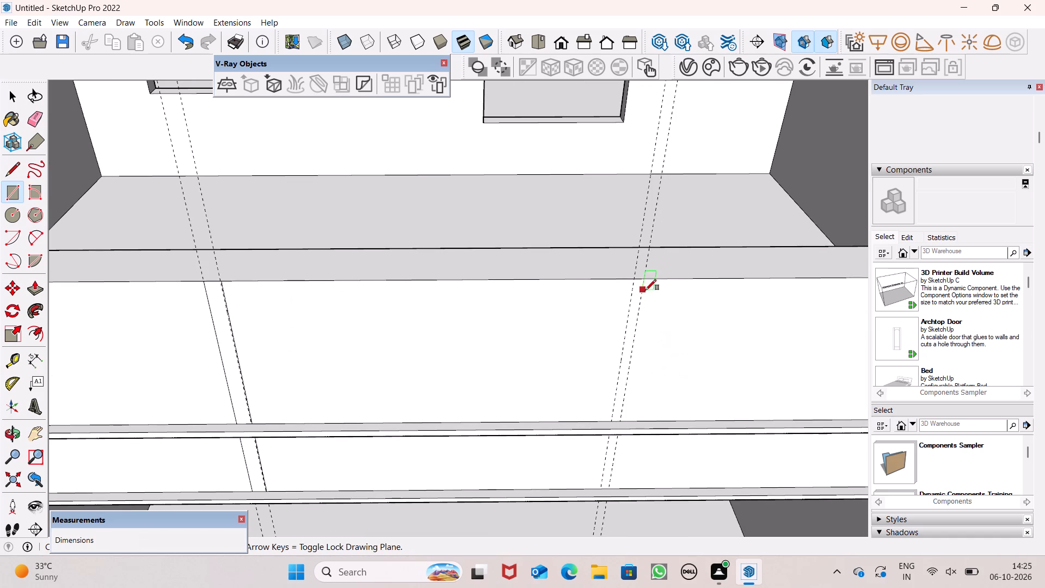
pyautogui.click(632, 277)
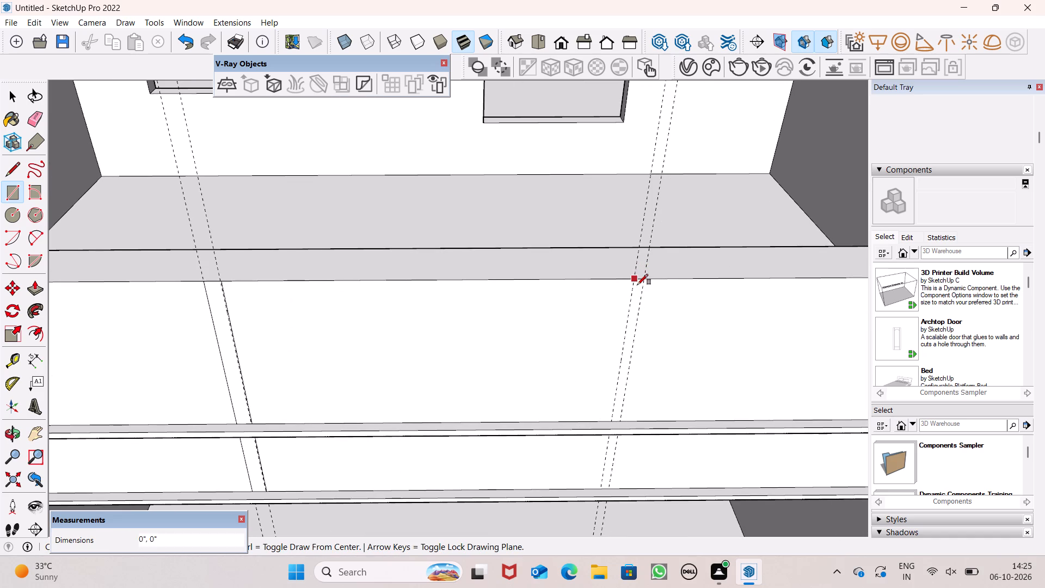
pyautogui.click(611, 486)
# Draw a narrow vertical rectangle between the rightmost guide pair, from the parapet's top front edge to the lower ledge.
pyautogui.scroll(-9, 552, 368)
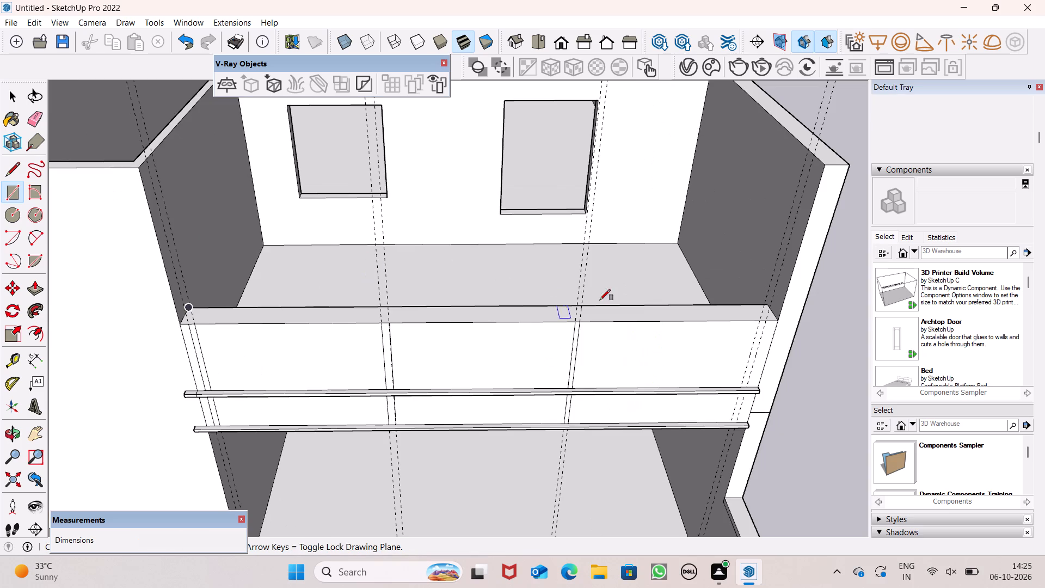
pyautogui.scroll(5, 727, 372)
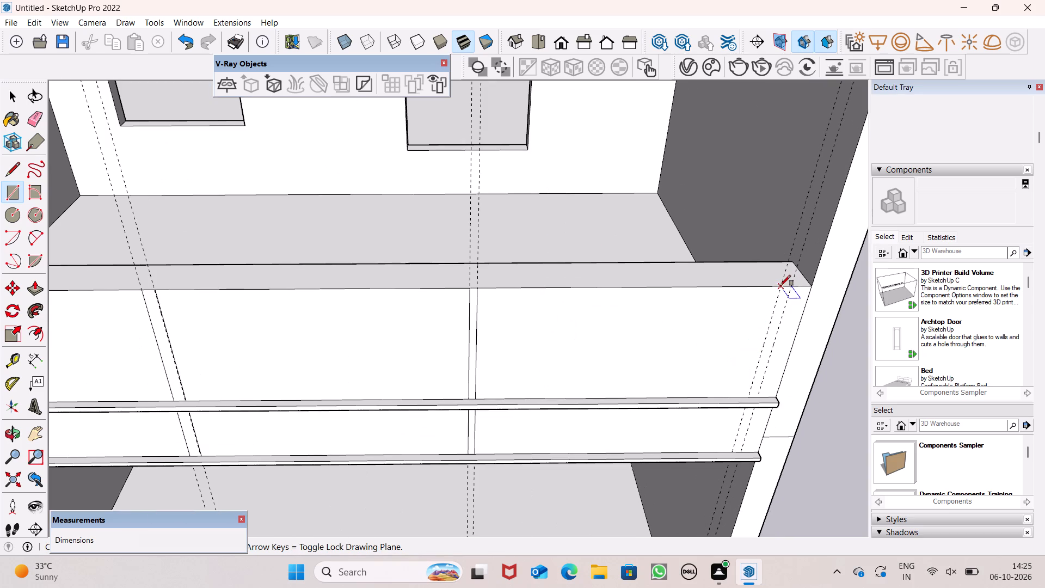
pyautogui.click(780, 286)
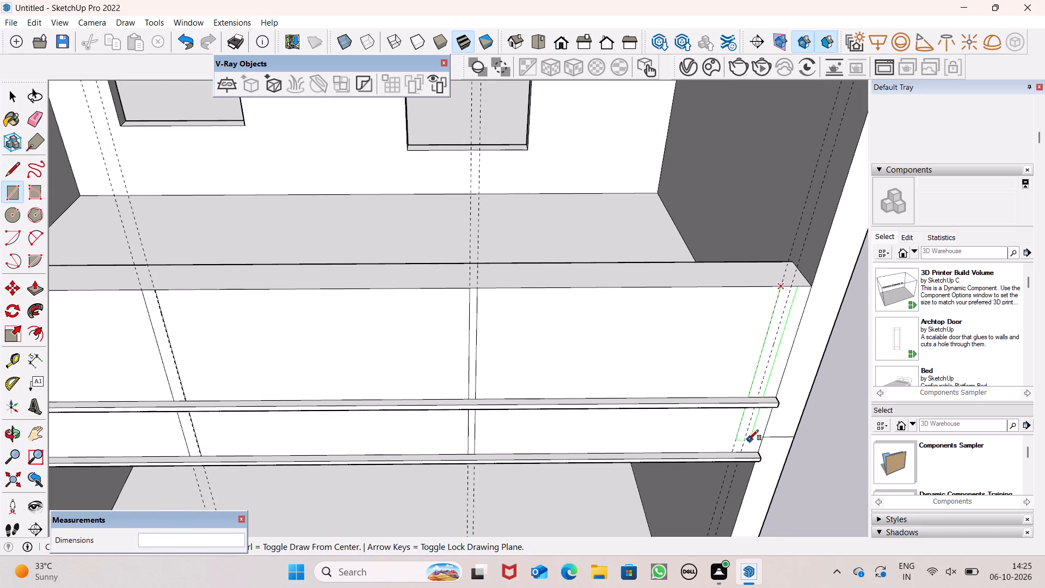
pyautogui.click(742, 450)
pyautogui.press('space')
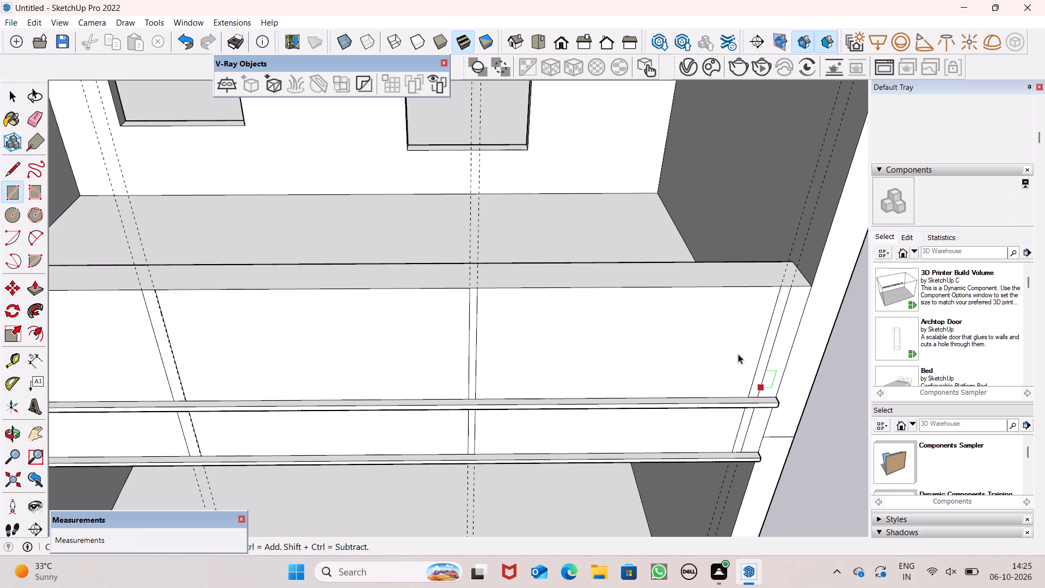
# Erase all four pairs of vertical guide lines across the parapet, keeping the drawn strip outlines.
pyautogui.scroll(-7, 716, 336)
pyautogui.moveTo(766, 298); pyautogui.dragTo(15, 415, button='middle')
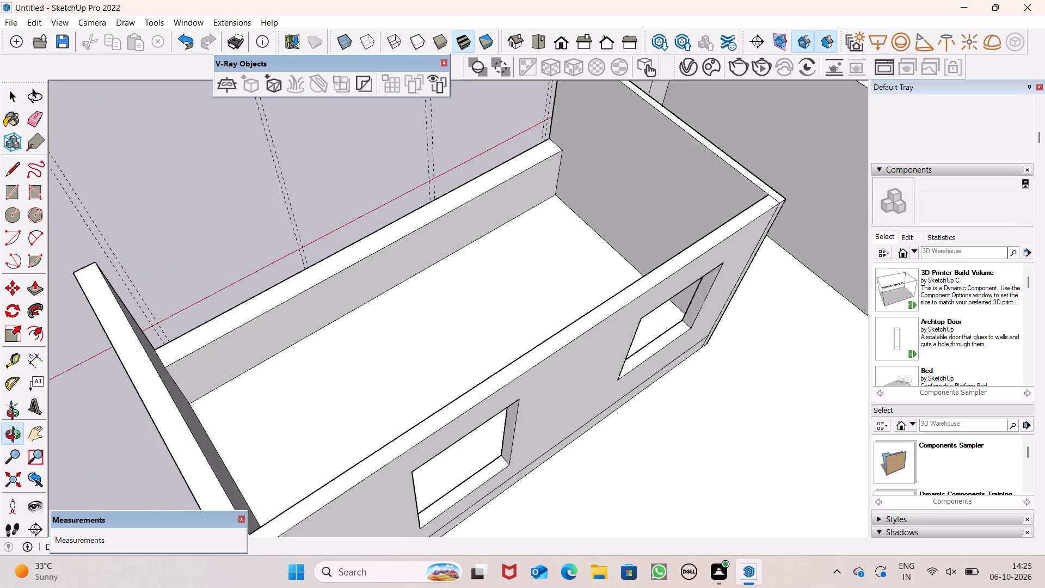
pyautogui.moveTo(15, 415); pyautogui.dragTo(14, 414, button='middle')
pyautogui.moveTo(275, 307); pyautogui.dragTo(440, 357, button='middle')
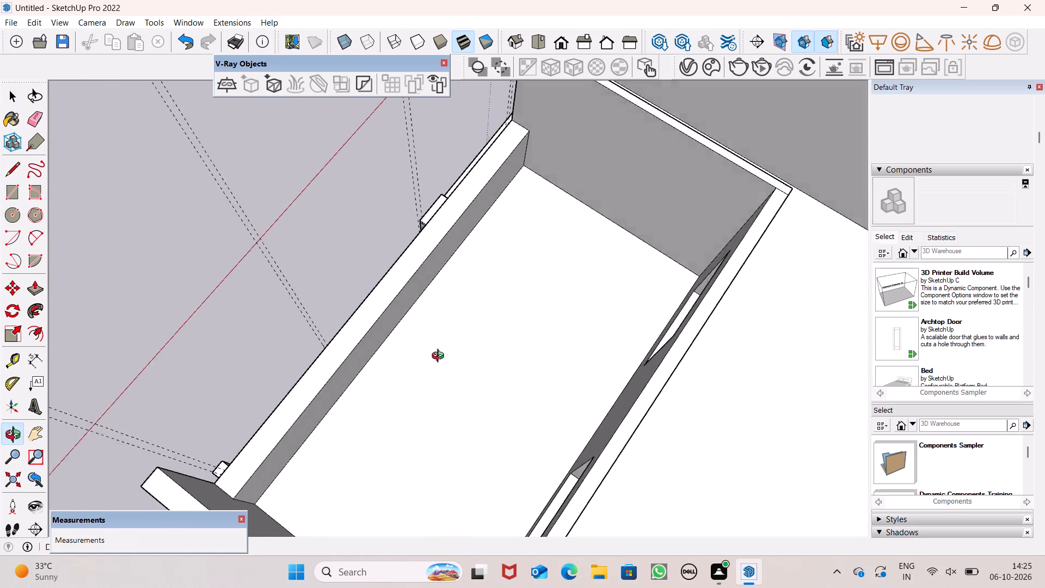
pyautogui.moveTo(440, 357); pyautogui.dragTo(672, 308, button='middle')
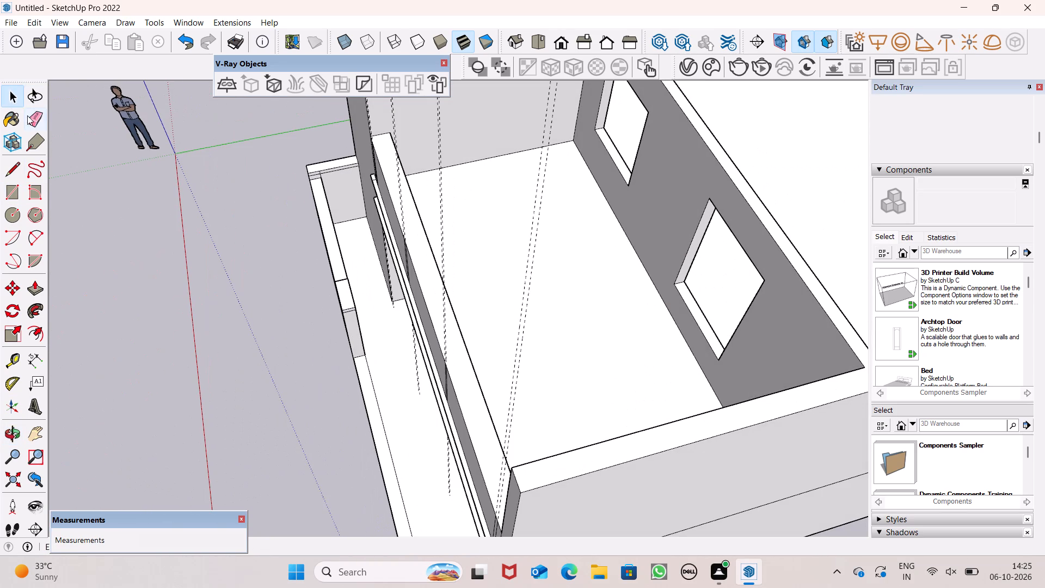
pyautogui.click(28, 116)
pyautogui.scroll(1, 257, 357)
pyautogui.scroll(-4, 260, 357)
pyautogui.moveTo(452, 372); pyautogui.dragTo(769, 227, button='middle')
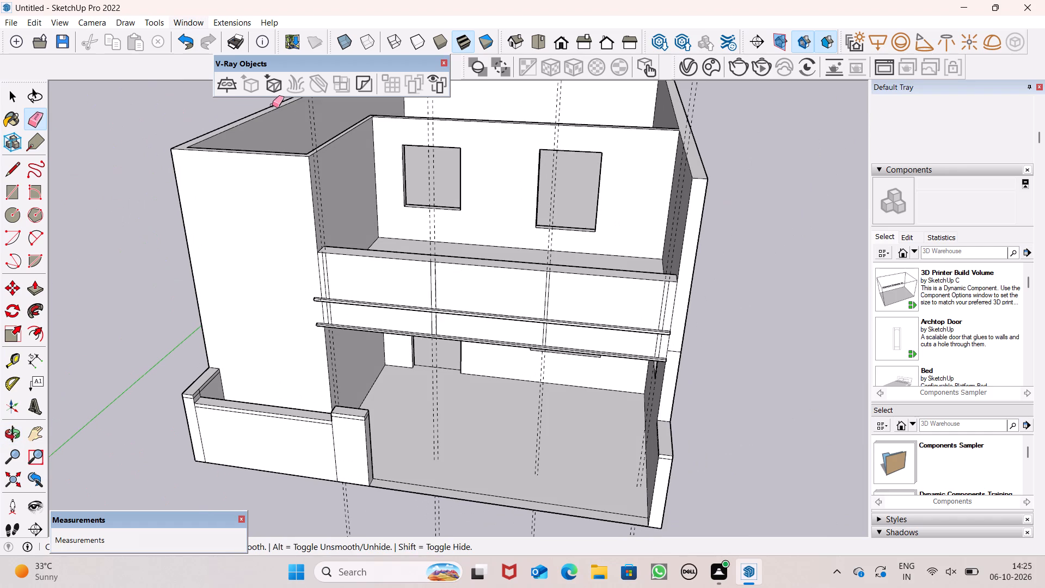
pyautogui.moveTo(297, 118); pyautogui.dragTo(318, 118)
pyautogui.moveTo(439, 151); pyautogui.dragTo(427, 160)
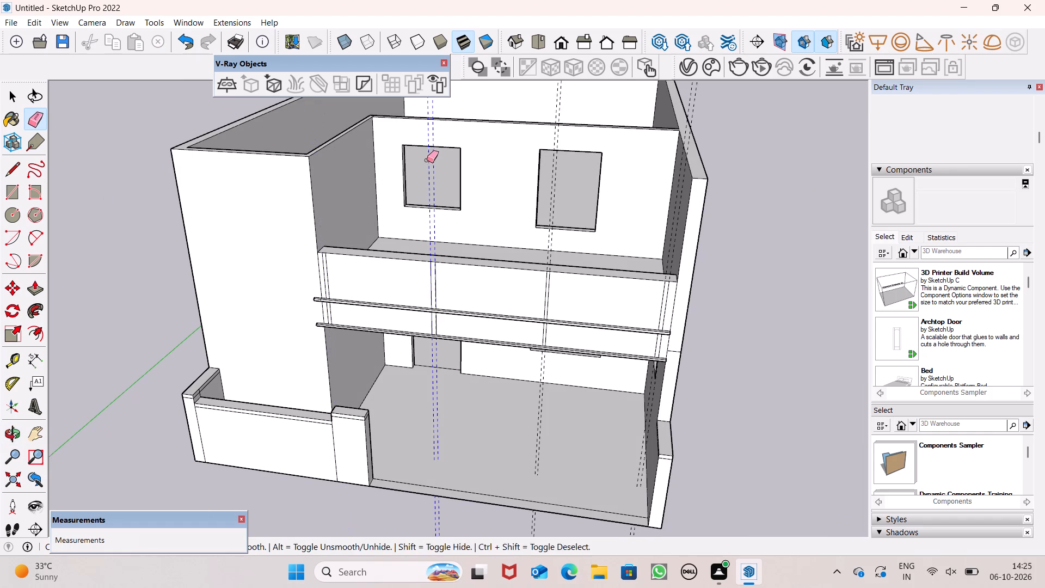
pyautogui.moveTo(427, 160); pyautogui.dragTo(441, 165)
pyautogui.moveTo(551, 197); pyautogui.dragTo(558, 199)
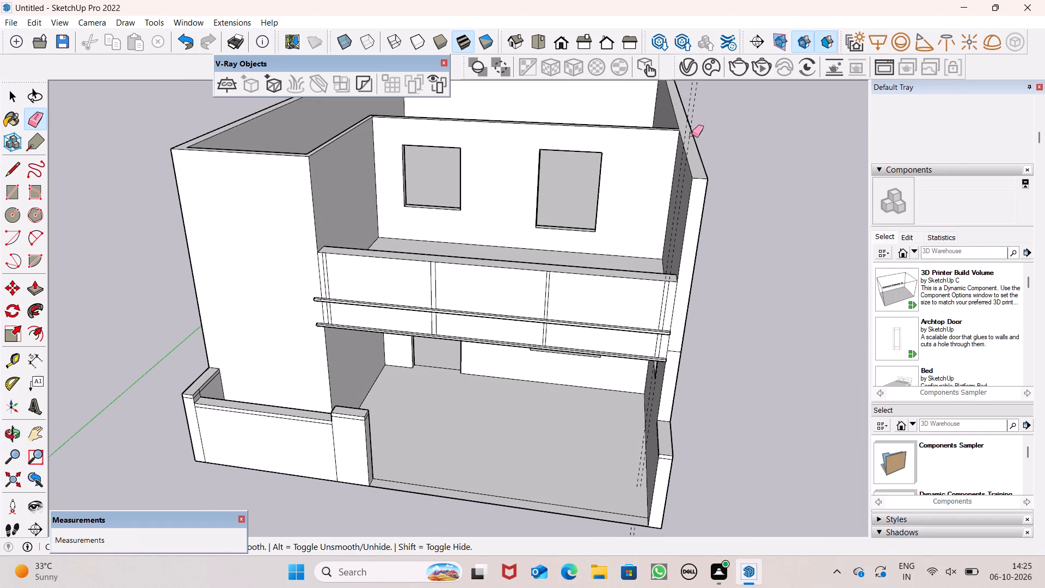
pyautogui.moveTo(703, 102); pyautogui.dragTo(687, 95)
pyautogui.scroll(-2, 740, 179)
pyautogui.press('space')
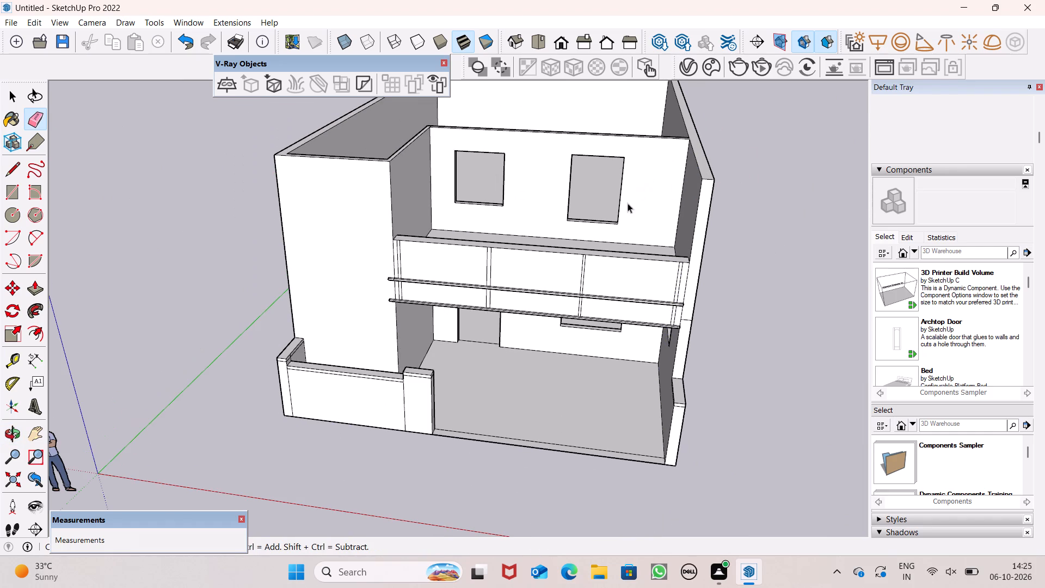
# Draw two parallel 1' lines across the parapet's top, continuing both edges of the leftmost strip to the back edge.
pyautogui.click(16, 164)
pyautogui.scroll(4, 399, 208)
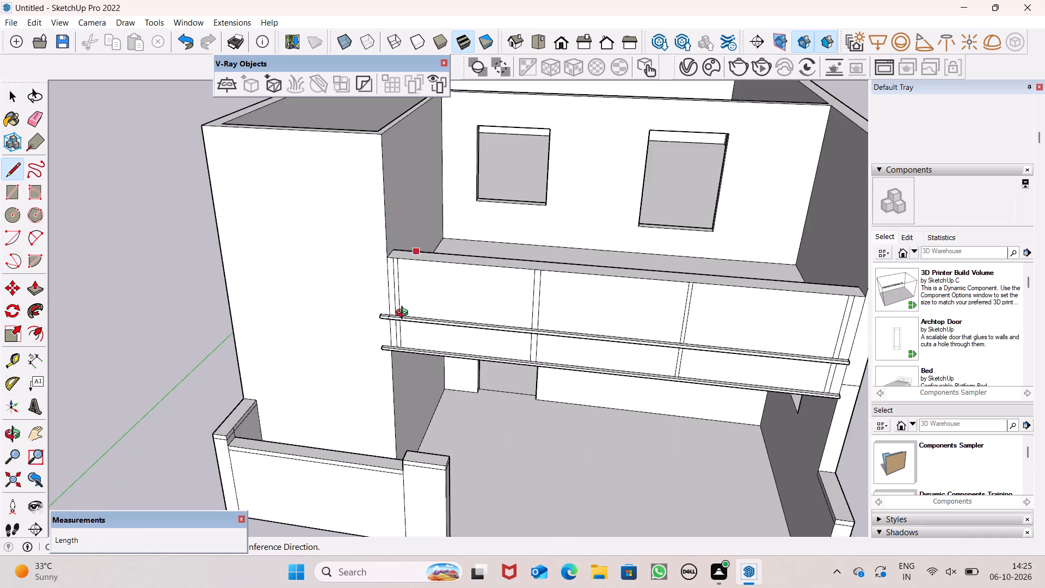
pyautogui.moveTo(419, 251); pyautogui.dragTo(329, 381, button='middle')
pyautogui.scroll(1, 331, 382)
pyautogui.scroll(3, 392, 286)
pyautogui.scroll(-1, 395, 279)
pyautogui.scroll(13, 395, 279)
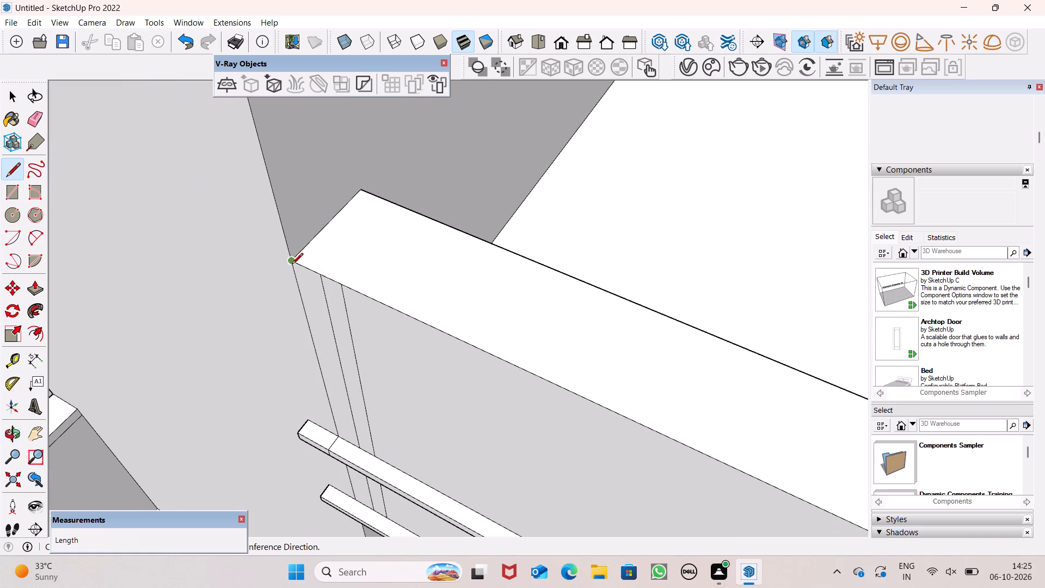
pyautogui.moveTo(324, 274); pyautogui.dragTo(330, 266)
pyautogui.click(391, 203)
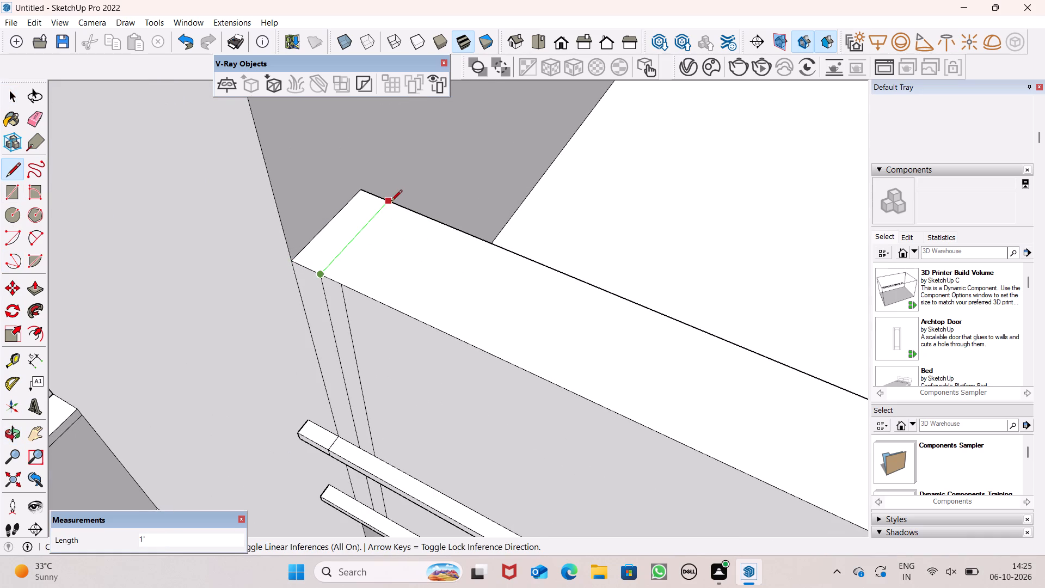
pyautogui.moveTo(341, 285); pyautogui.dragTo(349, 275)
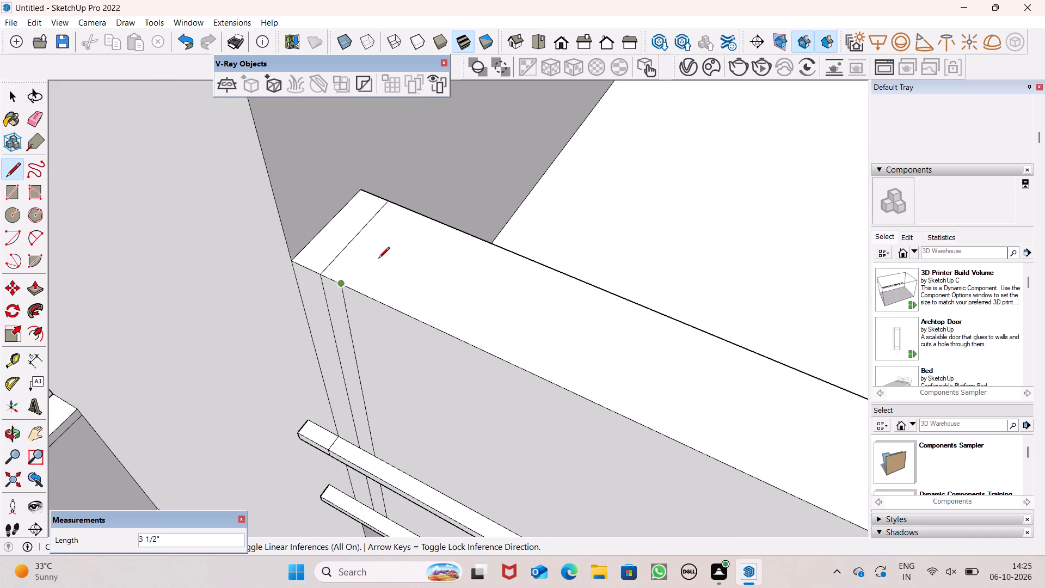
pyautogui.click(410, 211)
# Draw two vertical 3' 2" lines down the parapet's inner face to the floor, continuing the leftmost strip's edges.
pyautogui.scroll(-2, 497, 230)
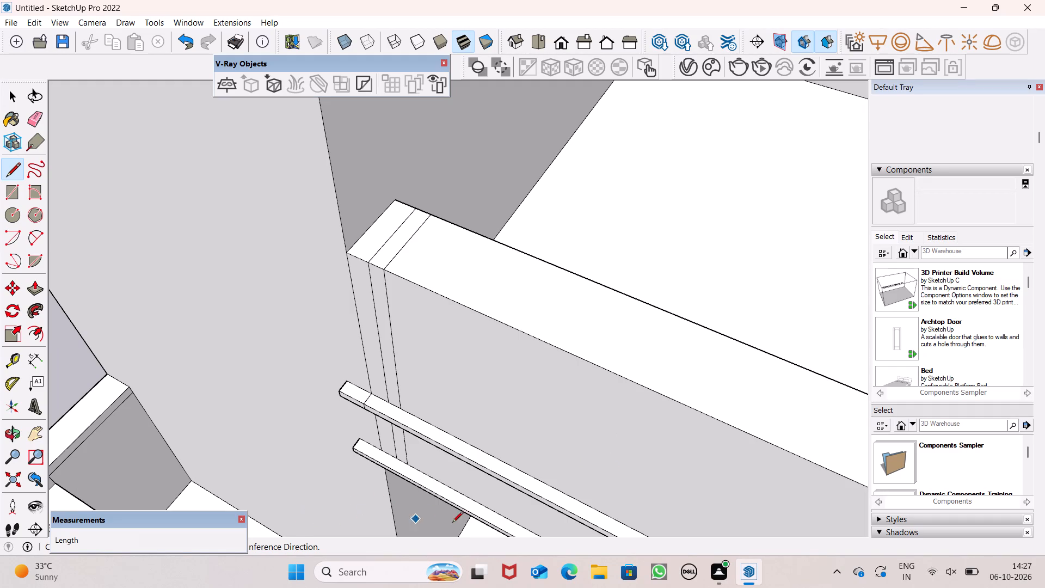
pyautogui.scroll(-5, 241, 356)
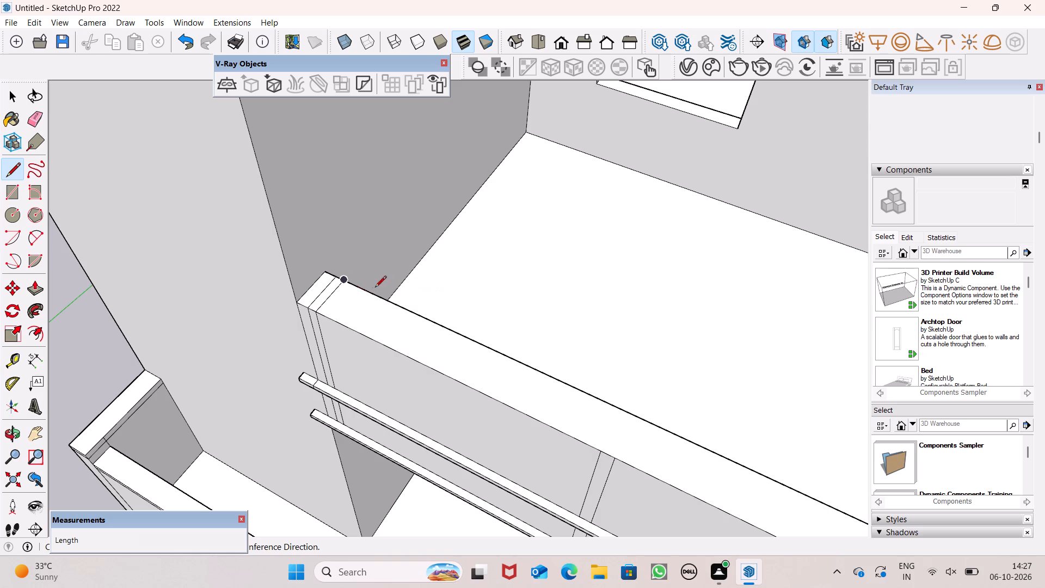
pyautogui.moveTo(415, 304); pyautogui.dragTo(0, 350, button='middle')
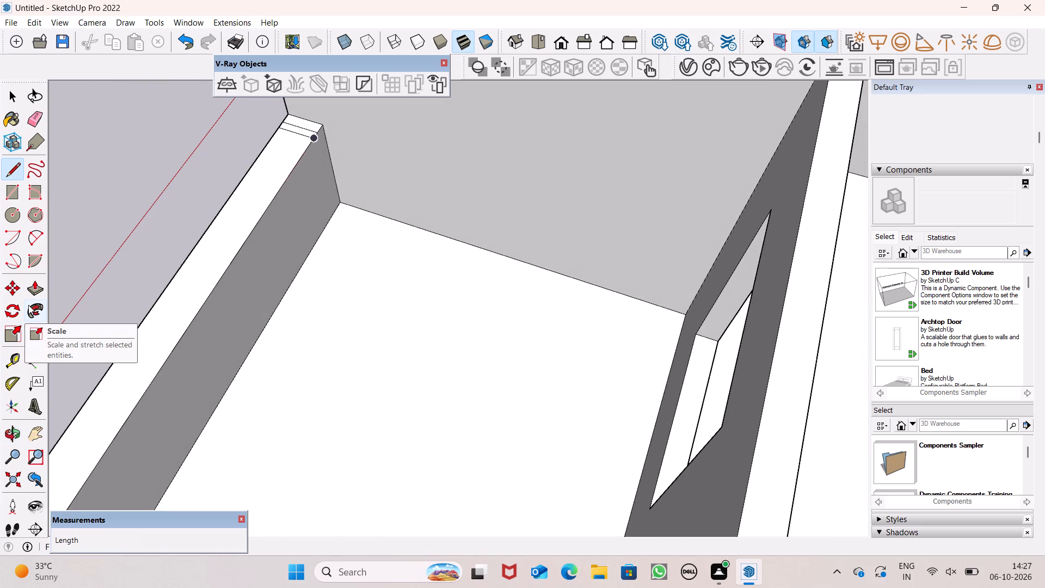
pyautogui.scroll(5, 312, 121)
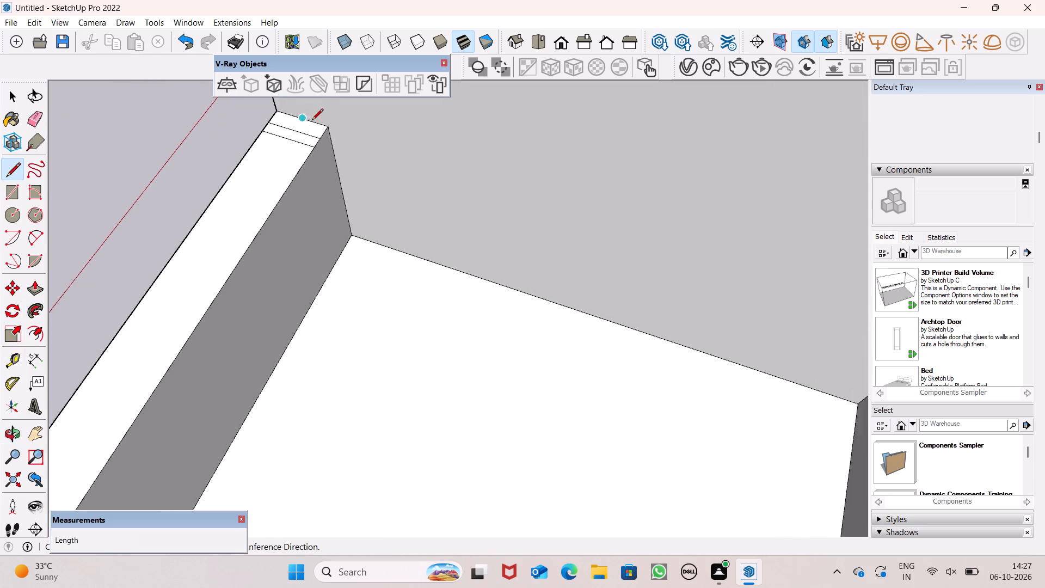
pyautogui.scroll(2, 312, 121)
pyautogui.scroll(1, 363, 166)
pyautogui.moveTo(365, 180); pyautogui.dragTo(310, 201, button='middle')
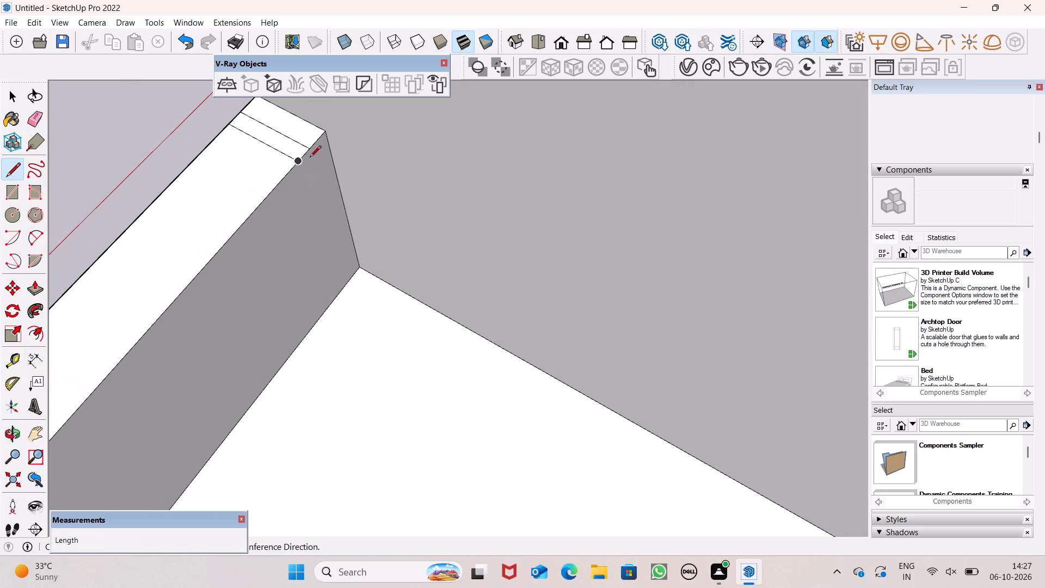
pyautogui.click(309, 151)
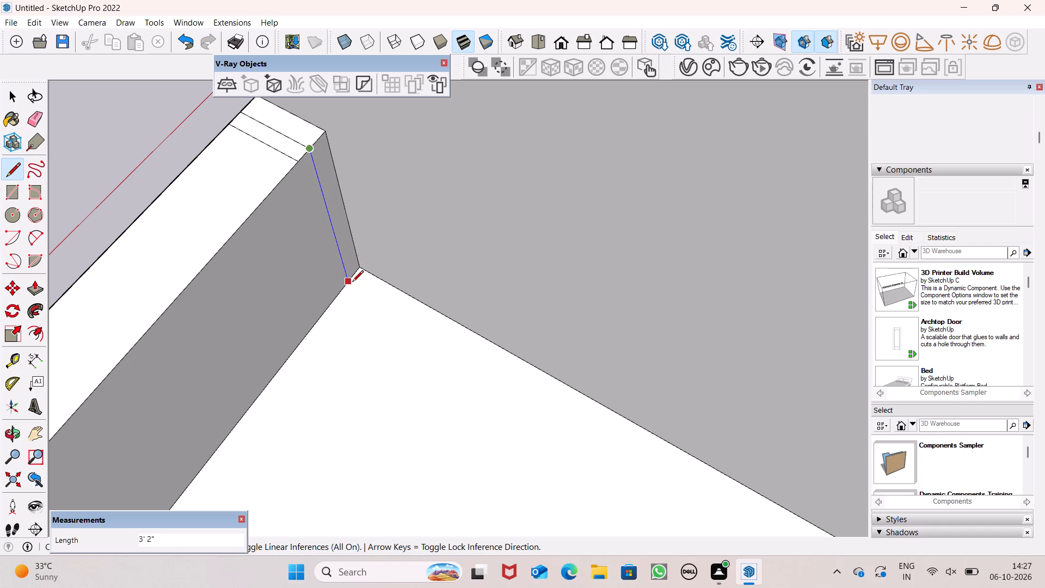
pyautogui.click(352, 283)
pyautogui.moveTo(300, 168); pyautogui.dragTo(309, 171)
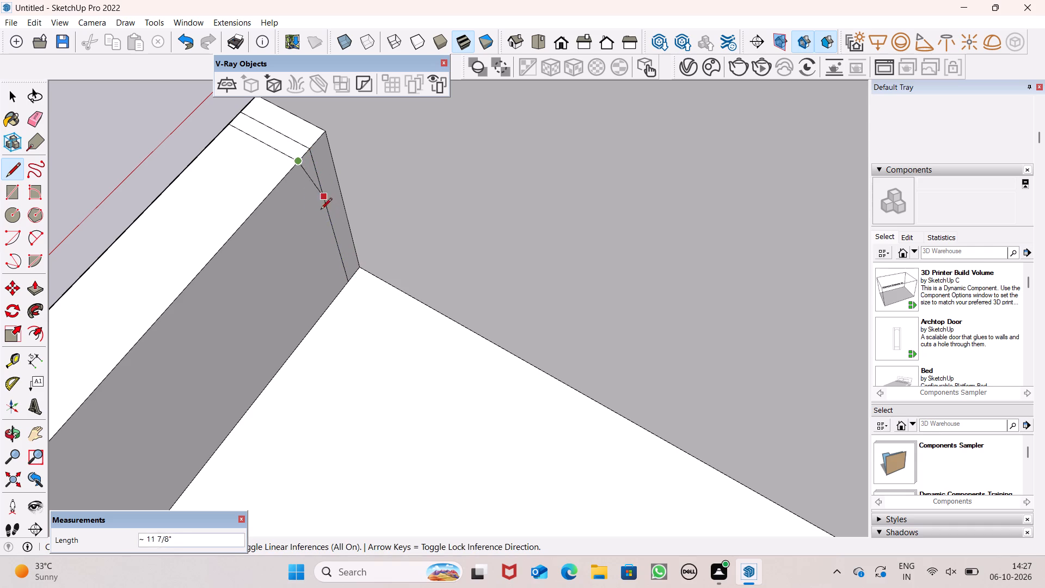
pyautogui.click(341, 295)
# Draw pairs of 1' lines across the parapet's top, continuing the edges of the two middle strips to the back edge.
pyautogui.scroll(-5, 421, 210)
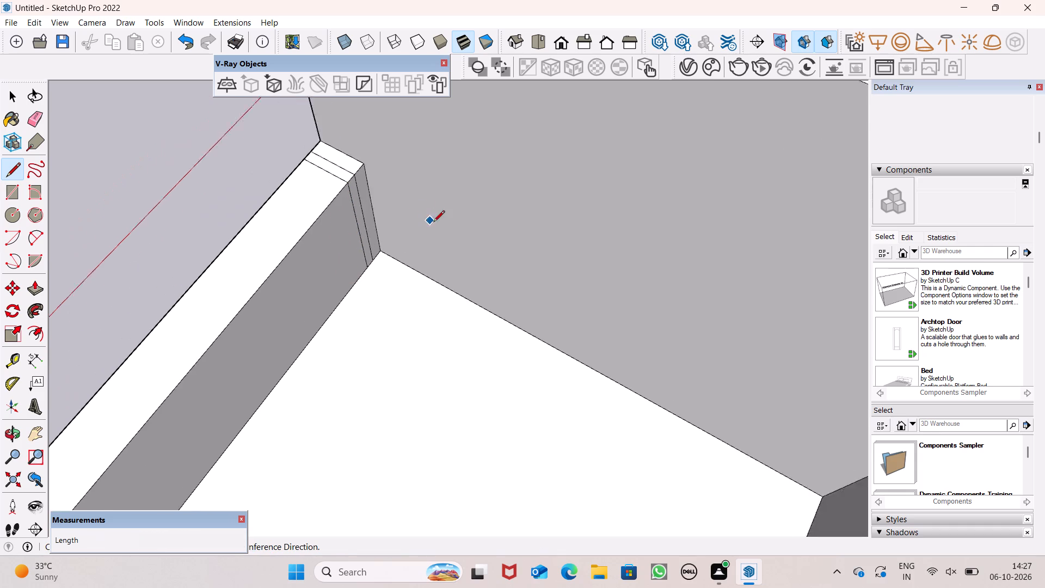
pyautogui.scroll(-8, 433, 223)
pyautogui.scroll(1, 461, 226)
pyautogui.scroll(-12, 462, 222)
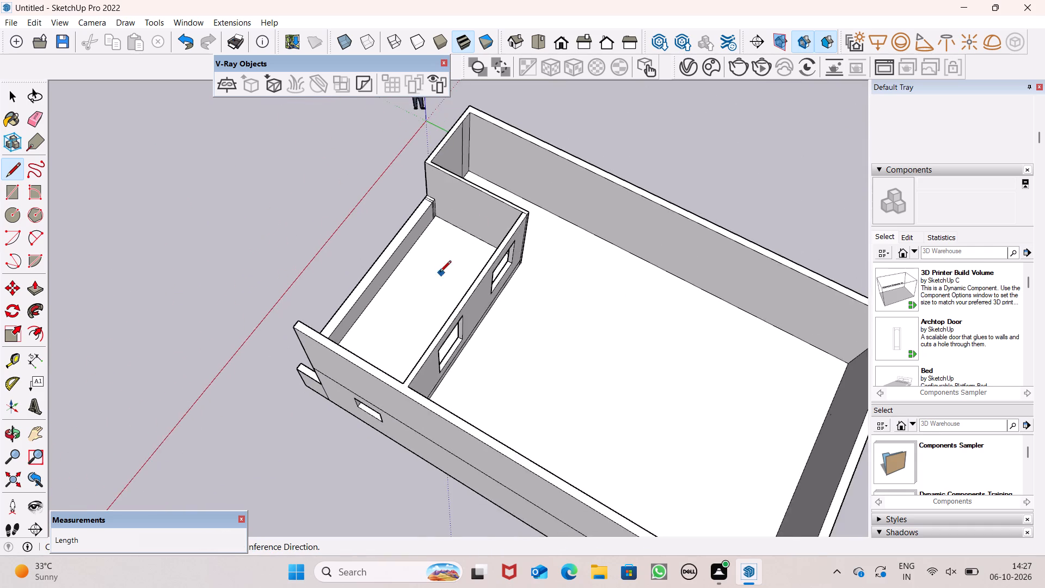
pyautogui.moveTo(439, 273); pyautogui.dragTo(847, 189, button='middle')
pyautogui.scroll(1, 628, 272)
pyautogui.moveTo(628, 271); pyautogui.dragTo(833, 221, button='middle')
pyautogui.scroll(4, 493, 293)
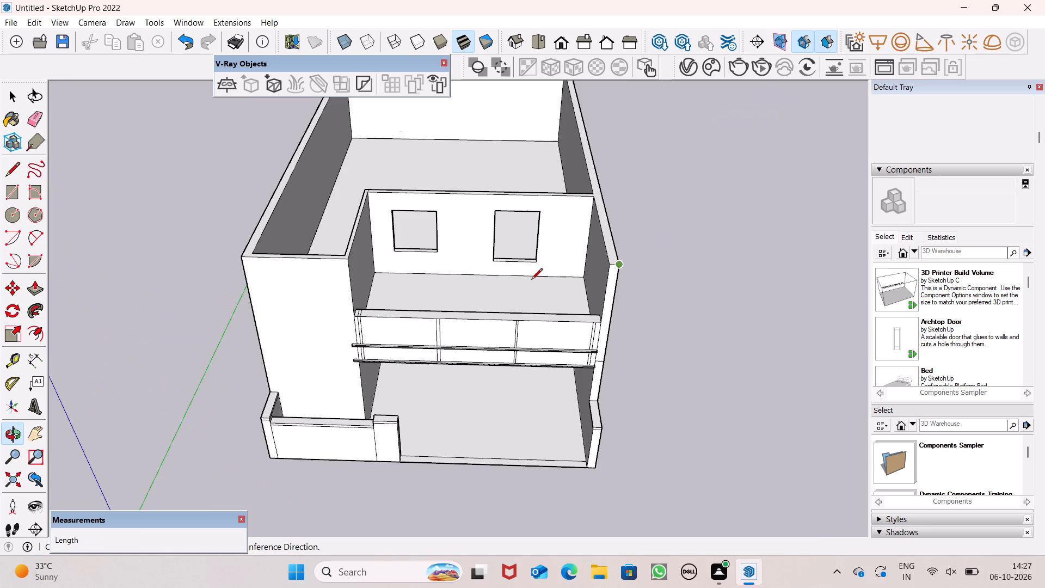
pyautogui.scroll(5, 531, 280)
pyautogui.moveTo(340, 351); pyautogui.dragTo(335, 340)
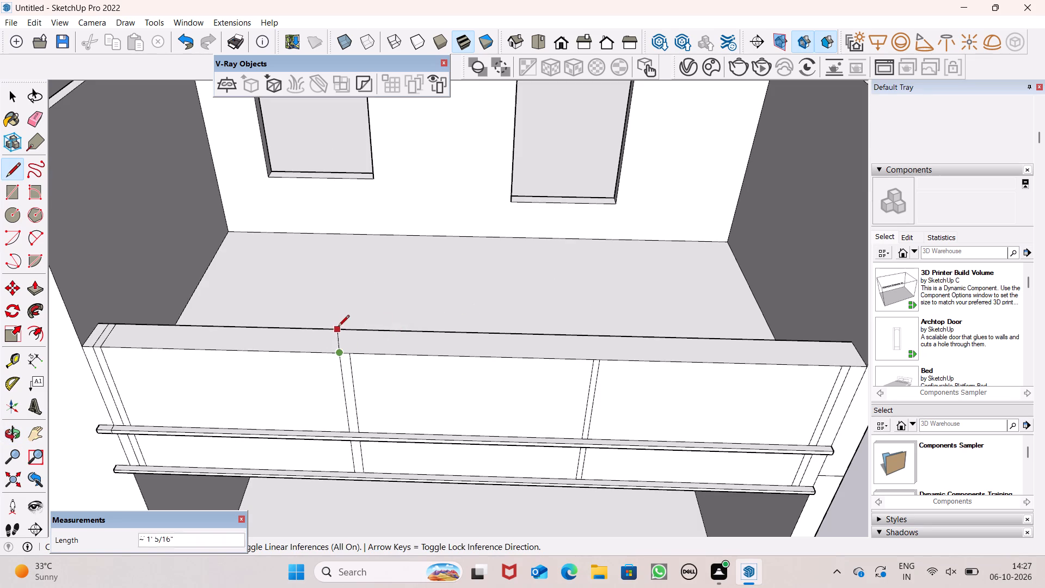
pyautogui.click(338, 328)
pyautogui.moveTo(347, 356); pyautogui.dragTo(348, 350)
pyautogui.click(355, 331)
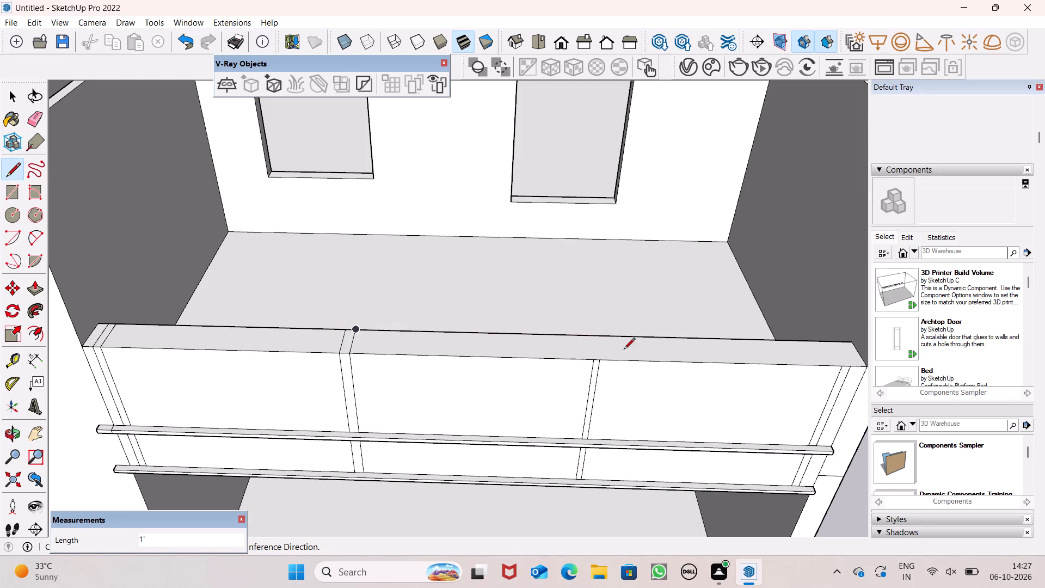
pyautogui.moveTo(602, 360); pyautogui.dragTo(599, 352)
pyautogui.click(597, 336)
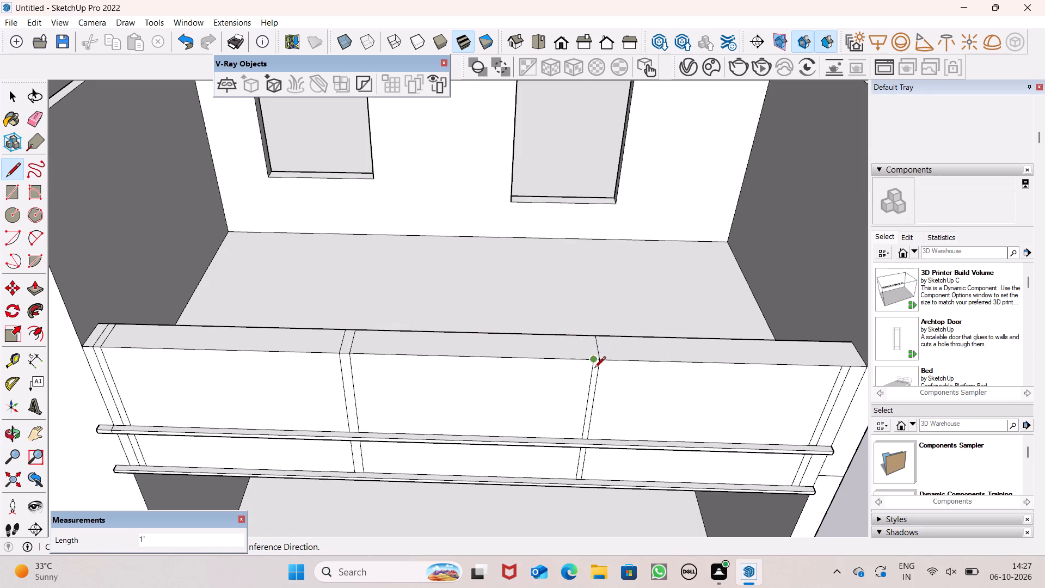
pyautogui.click(593, 361)
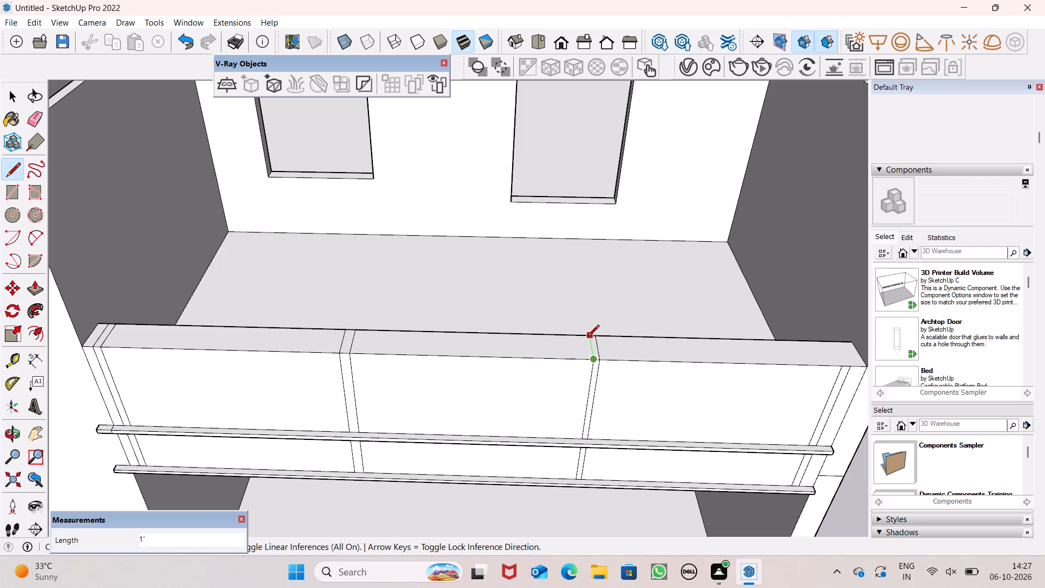
pyautogui.click(588, 337)
# Draw two lines across the parapet's top, continuing both edges of the rightmost strip to the back edge.
pyautogui.moveTo(839, 366); pyautogui.dragTo(830, 350)
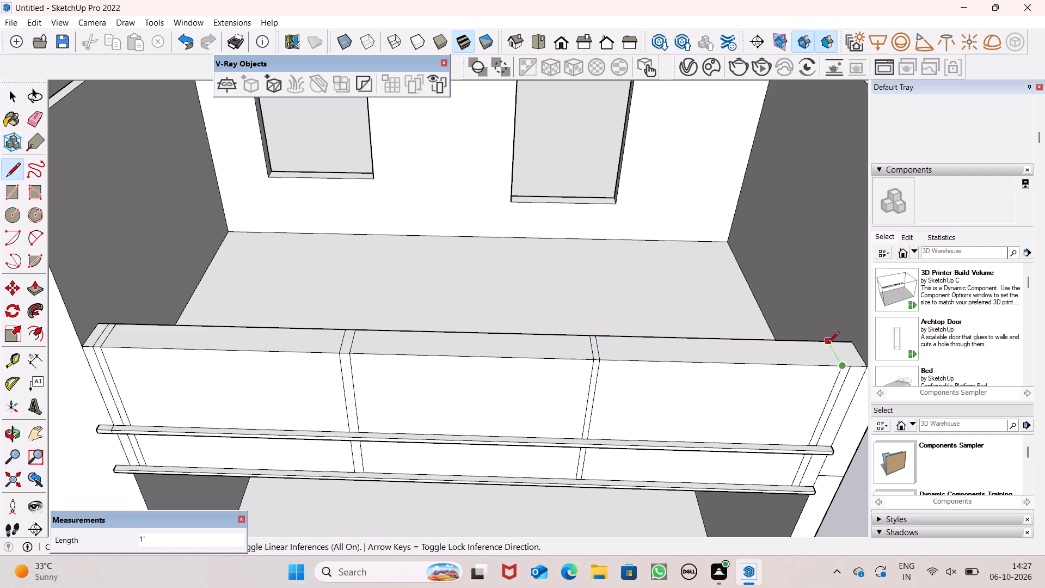
pyautogui.click(828, 342)
pyautogui.click(851, 367)
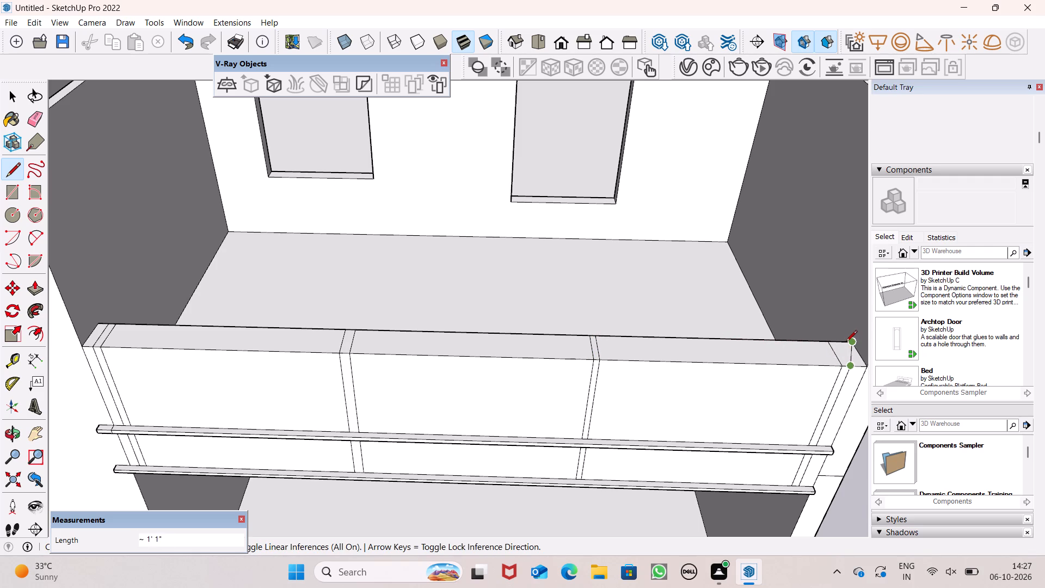
pyautogui.click(838, 339)
# Draw two vertical 3' 2" lines down the parapet's inner face to the floor, continuing the rightmost strip's edges.
pyautogui.scroll(-7, 754, 318)
pyautogui.moveTo(762, 336); pyautogui.dragTo(762, 405, button='middle')
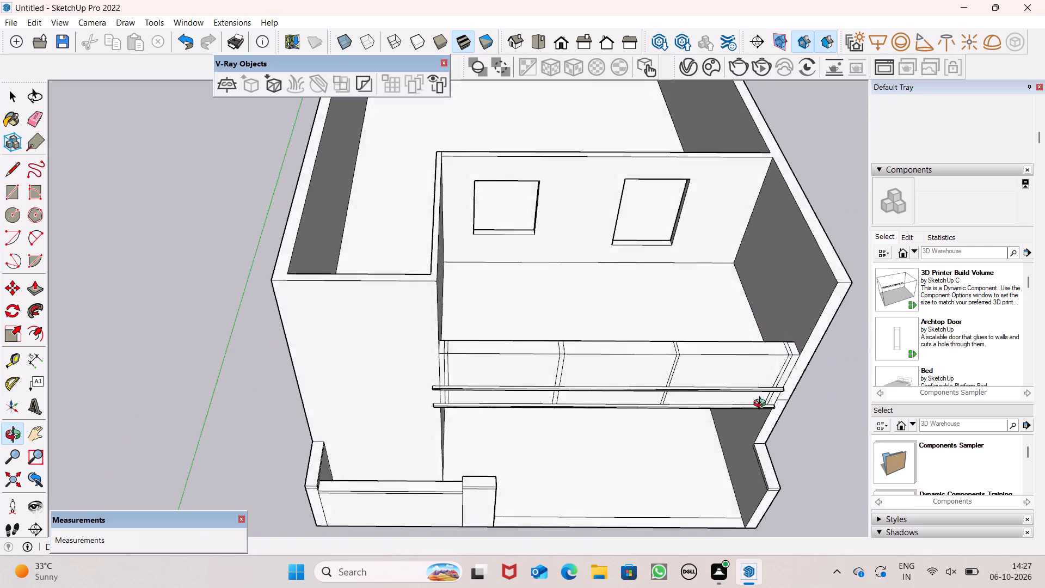
pyautogui.moveTo(762, 405); pyautogui.dragTo(33, 400, button='middle')
pyautogui.scroll(7, 127, 357)
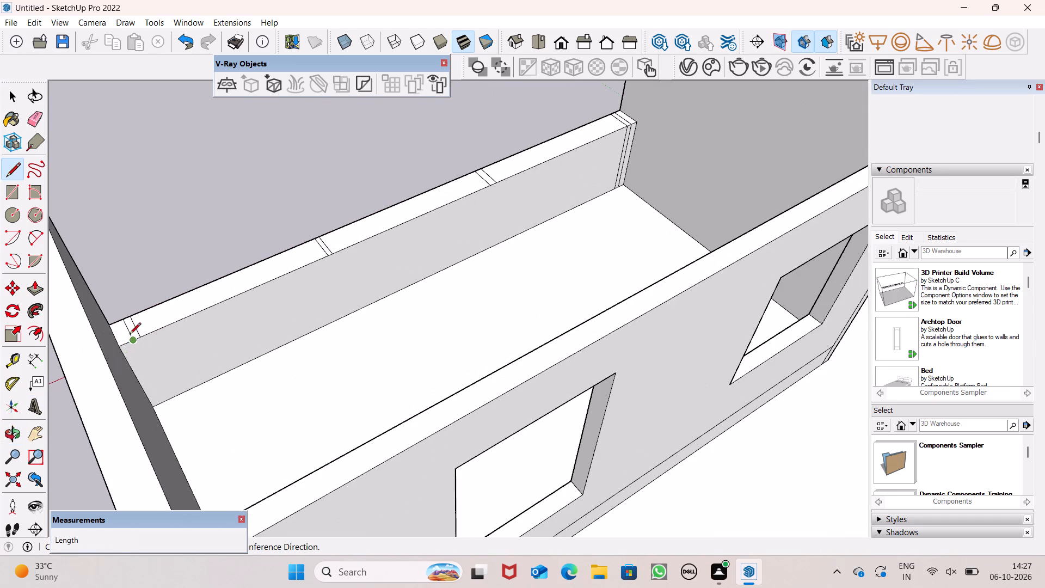
pyautogui.click(133, 342)
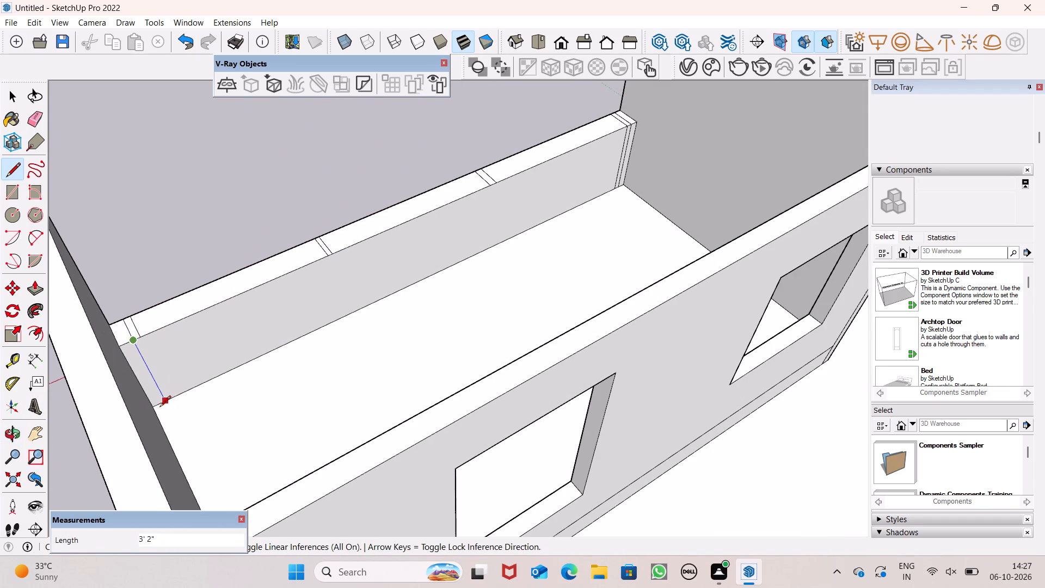
pyautogui.scroll(1, 182, 408)
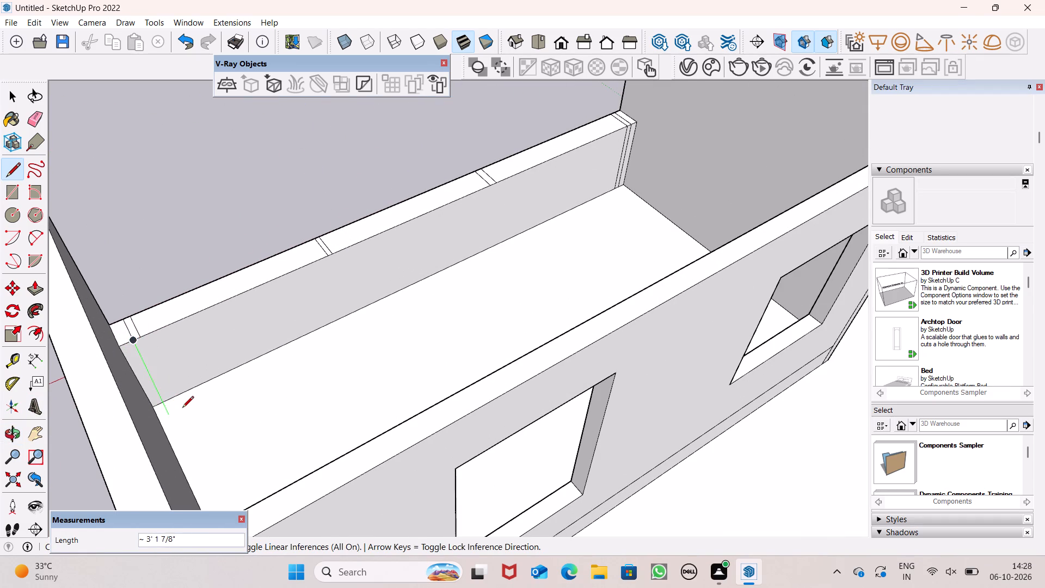
pyautogui.scroll(2, 182, 408)
pyautogui.click(158, 400)
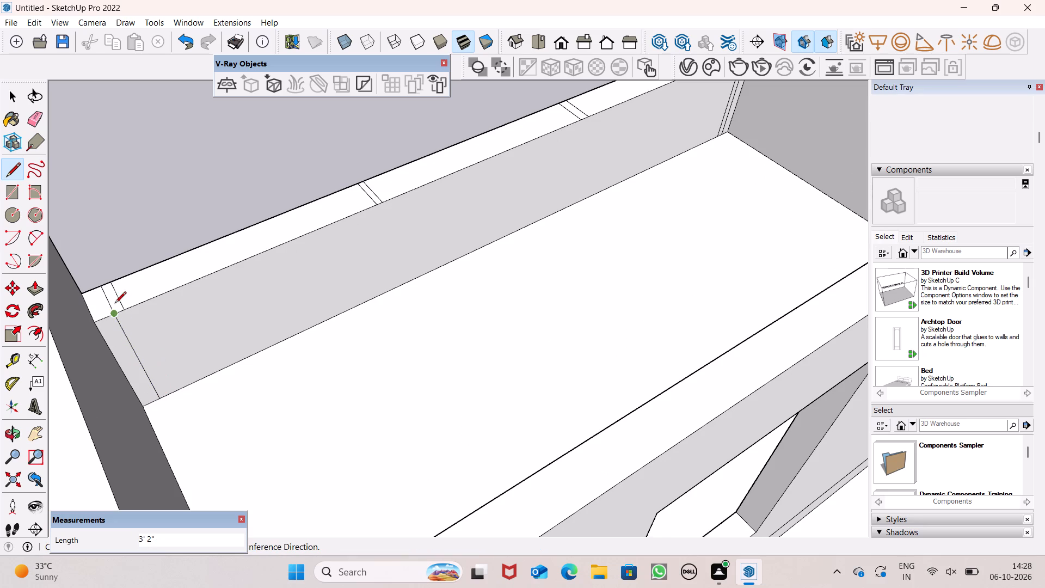
pyautogui.click(126, 312)
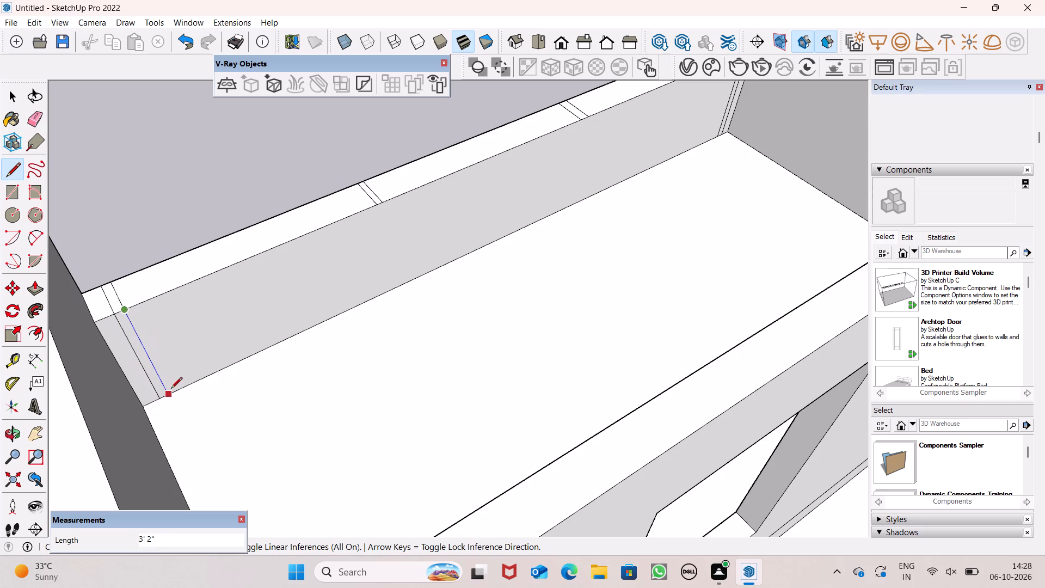
pyautogui.click(171, 389)
# Draw pairs of vertical 3' 2" lines down the parapet's inner face to the floor, continuing the edges of the two middle strips.
pyautogui.click(375, 205)
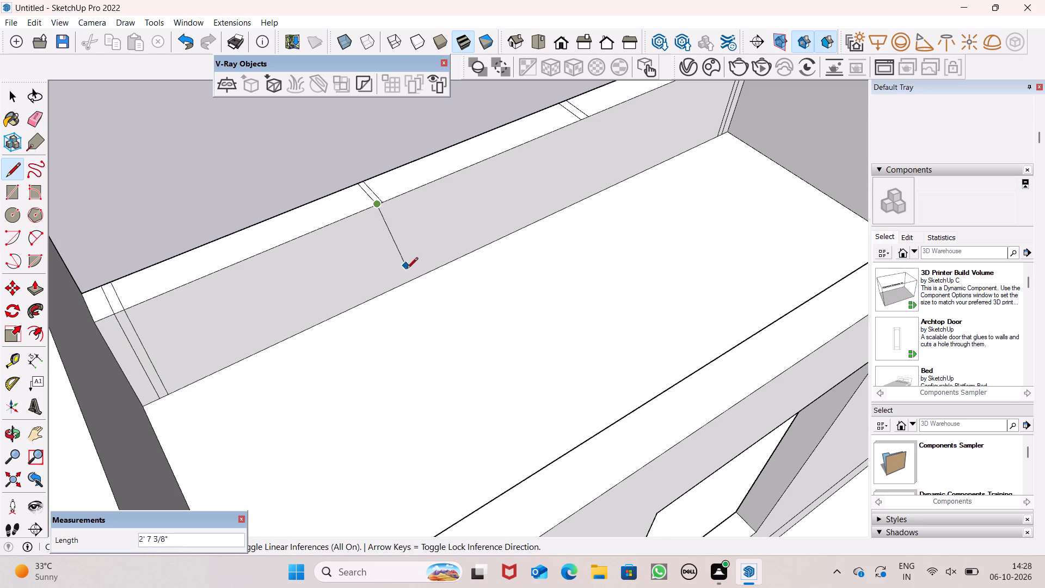
pyautogui.click(391, 291)
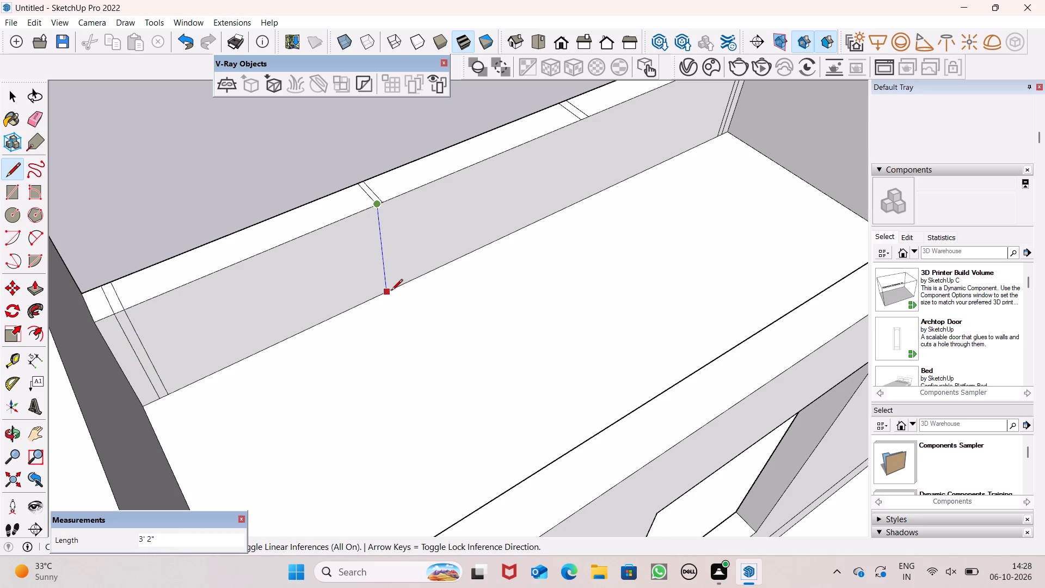
pyautogui.click(382, 205)
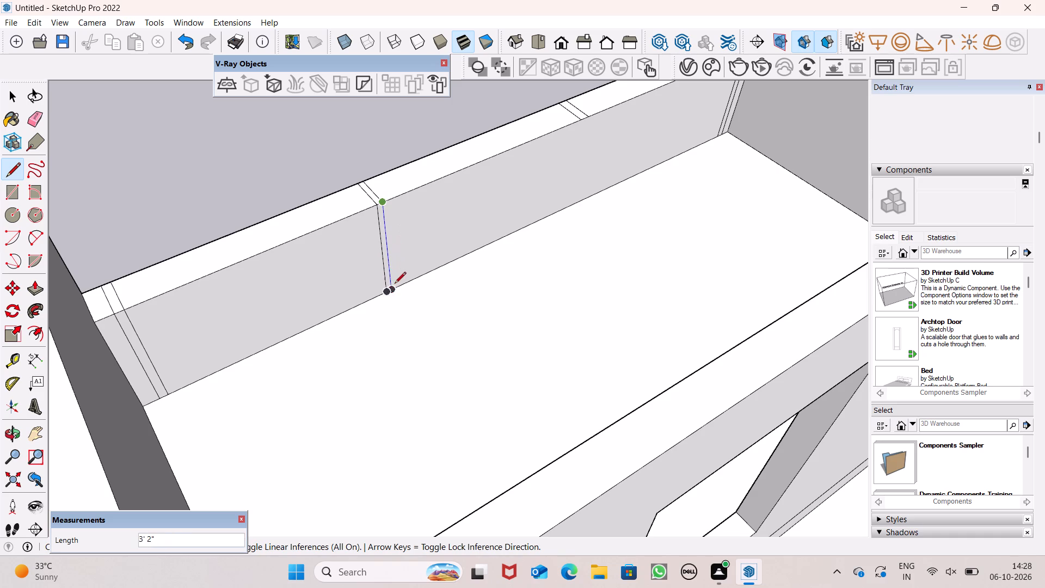
pyautogui.click(396, 291)
pyautogui.scroll(-4, 379, 313)
pyautogui.scroll(6, 577, 171)
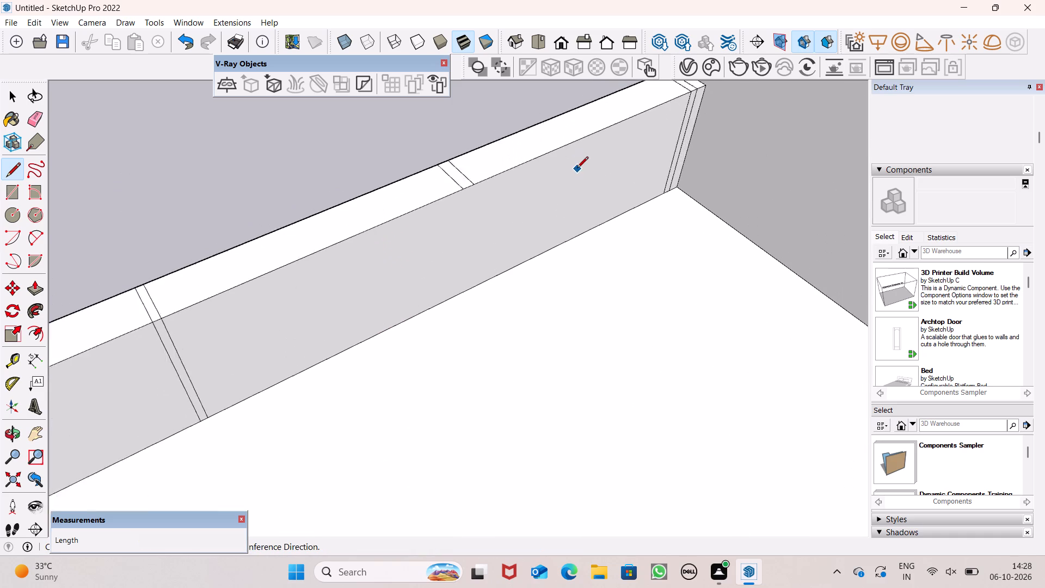
pyautogui.scroll(2, 577, 169)
pyautogui.scroll(2, 425, 181)
pyautogui.click(436, 200)
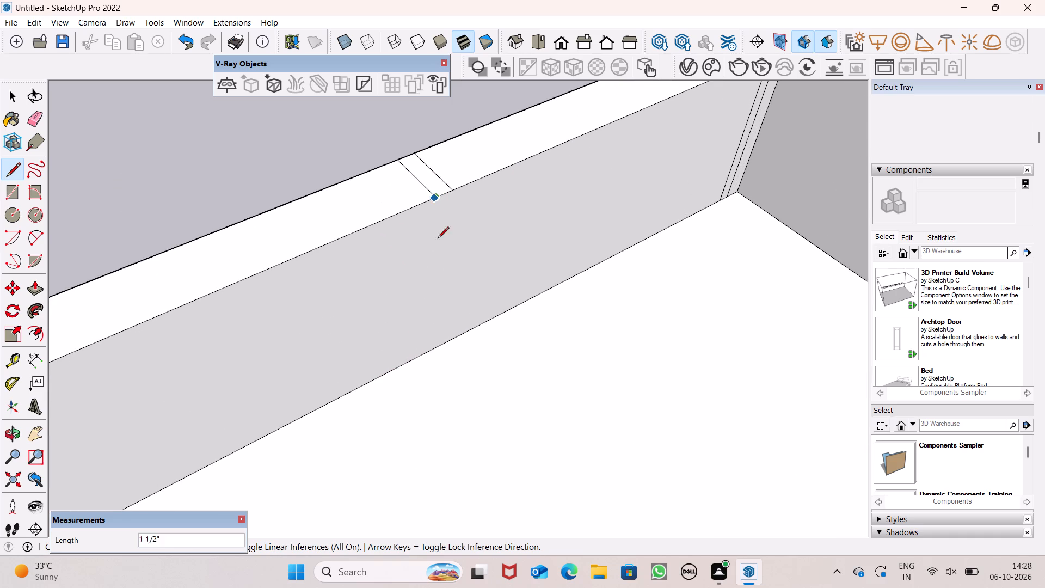
pyautogui.click(444, 351)
pyautogui.click(451, 191)
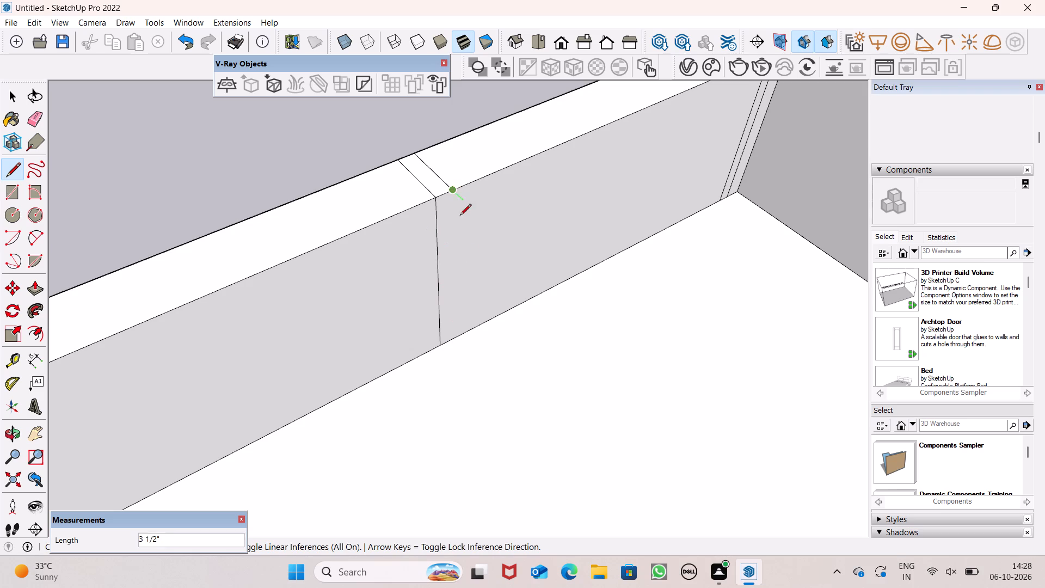
pyautogui.click(459, 342)
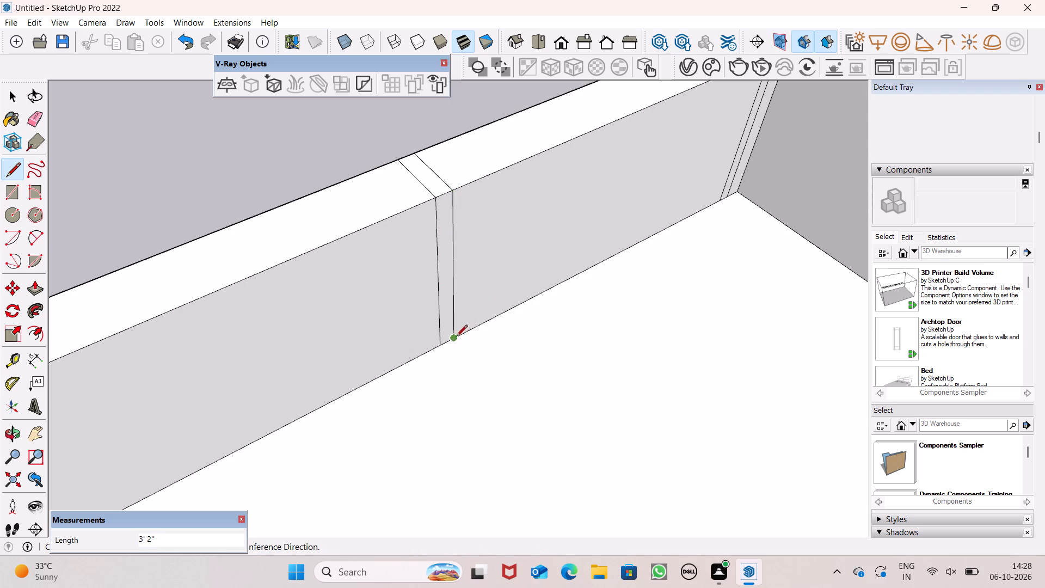
pyautogui.scroll(-2, 453, 353)
pyautogui.scroll(-10, 557, 244)
pyautogui.scroll(1, 697, 192)
pyautogui.scroll(-1, 687, 192)
pyautogui.scroll(1, 685, 194)
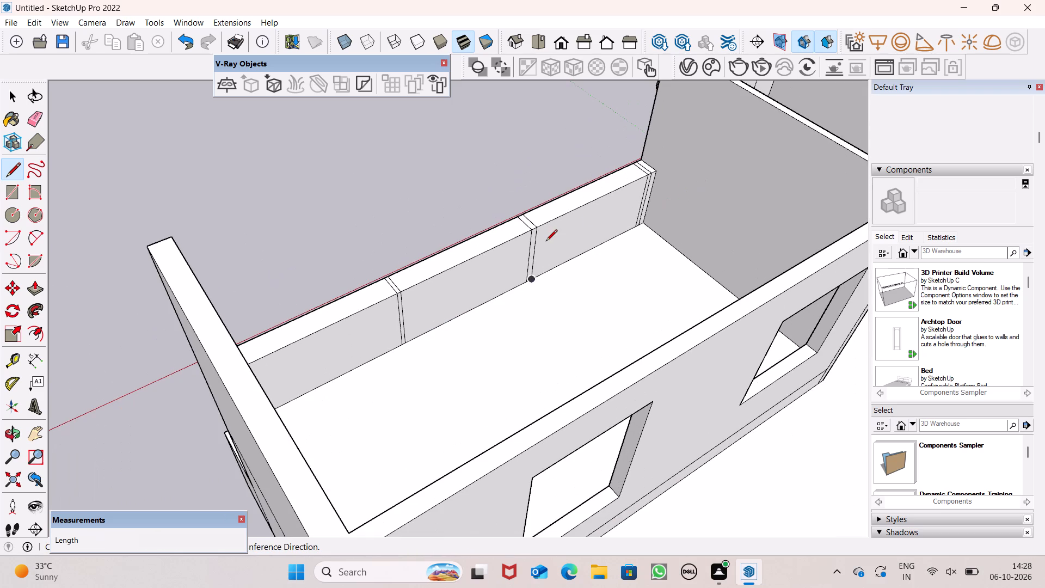
pyautogui.press('space')
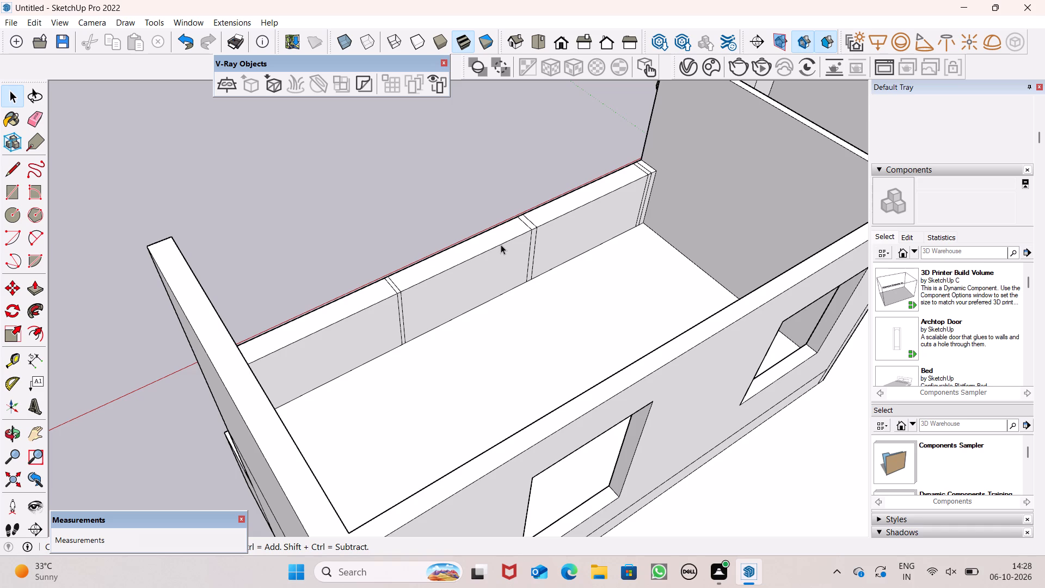
# Push/Pull the parapet's top face between the leftmost strip and the second strip upward by 3".
pyautogui.moveTo(505, 250); pyautogui.dragTo(855, 265, button='middle')
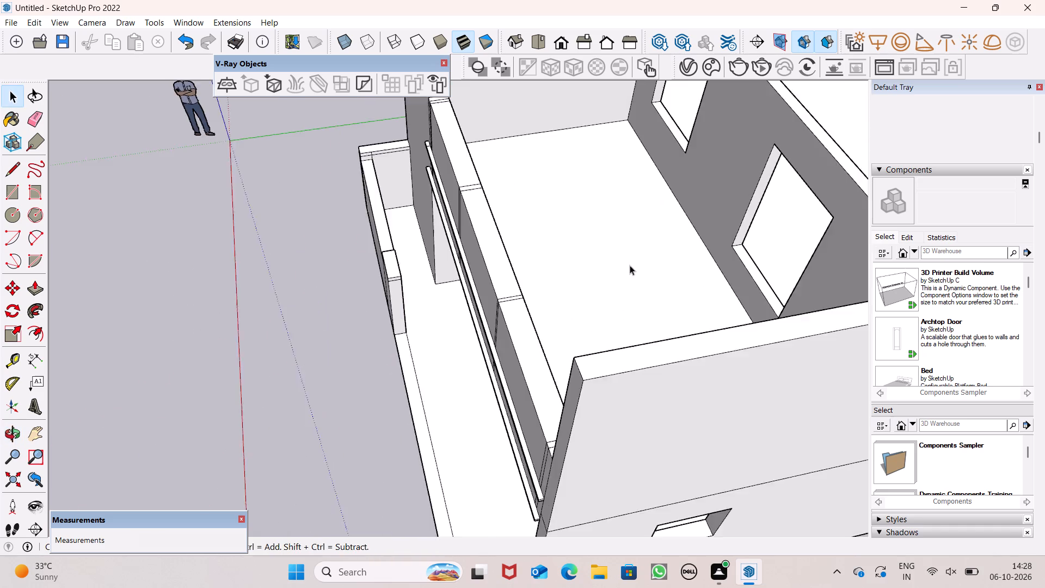
pyautogui.scroll(1, 630, 265)
pyautogui.moveTo(630, 265); pyautogui.dragTo(931, 200, button='middle')
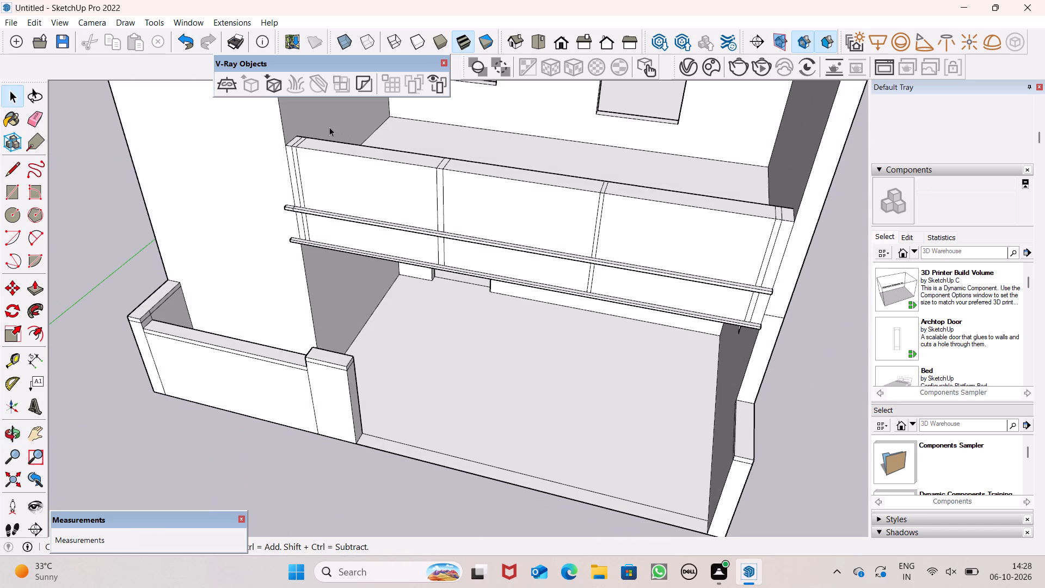
pyautogui.moveTo(296, 166); pyautogui.dragTo(410, 217, button='middle')
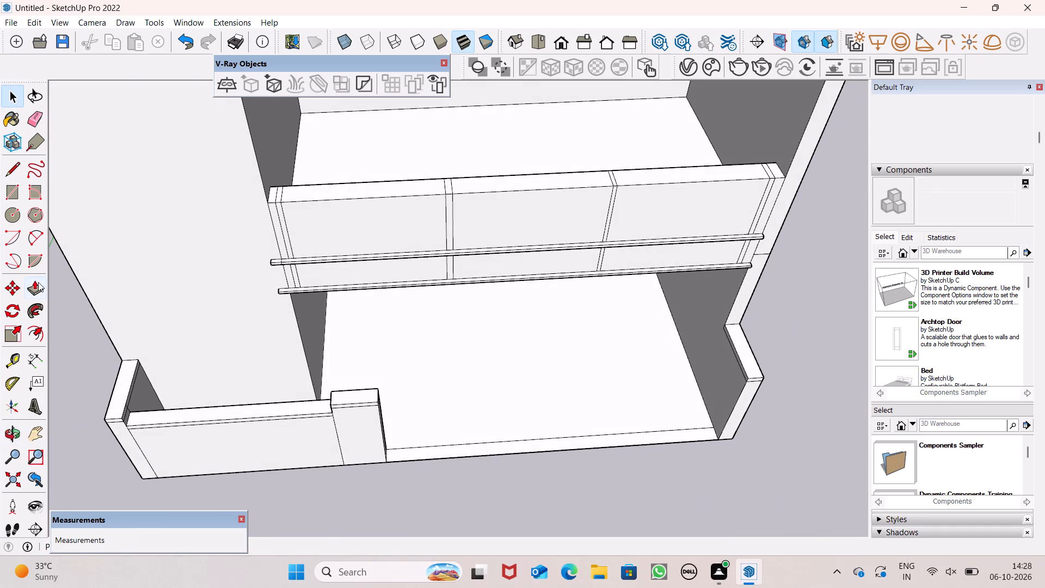
pyautogui.click(38, 285)
pyautogui.scroll(2, 286, 179)
pyautogui.scroll(-1, 286, 179)
pyautogui.scroll(2, 286, 179)
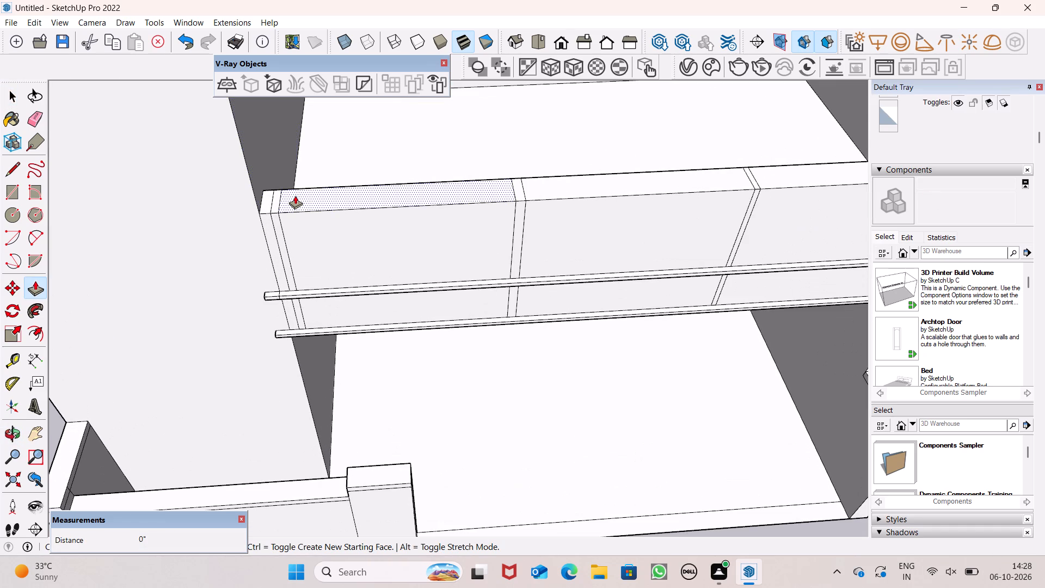
pyautogui.moveTo(295, 195); pyautogui.dragTo(296, 188)
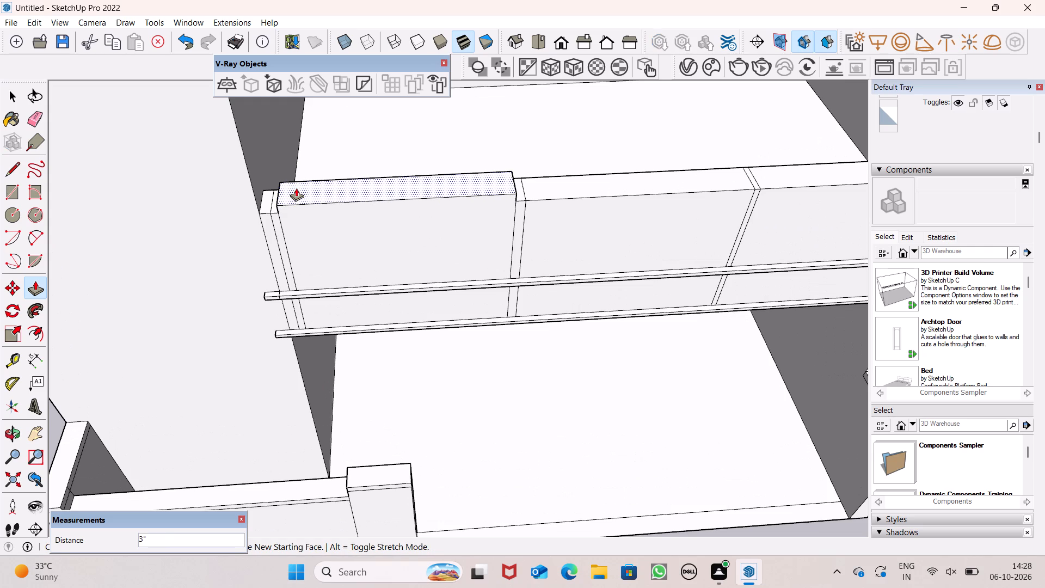
pyautogui.moveTo(296, 188); pyautogui.dragTo(296, 185)
pyautogui.write('3"')
pyautogui.press('Return')
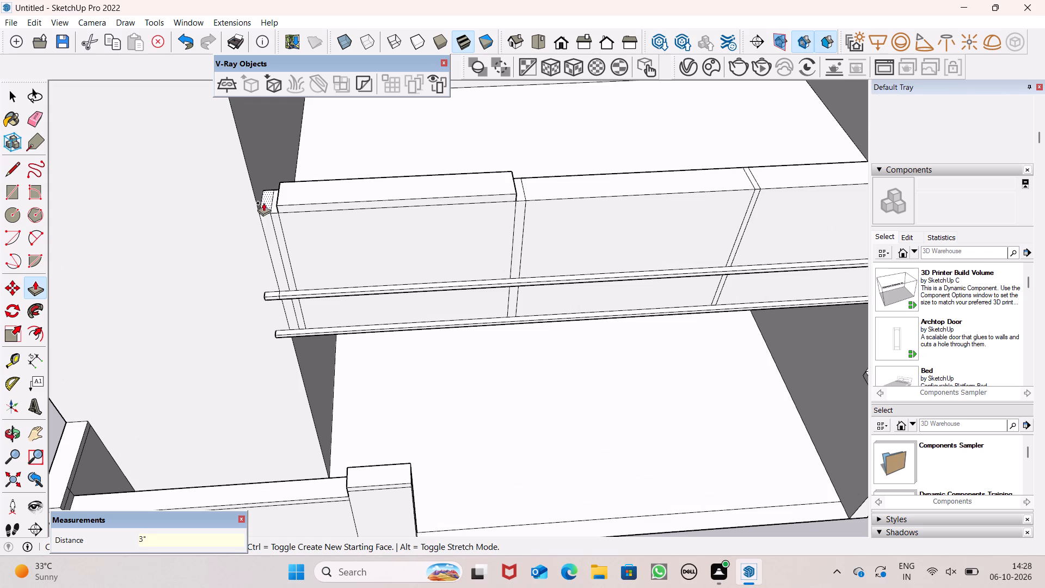
# Raise the leftmost strip's top face and the small end face beside it by 3", level with the raised section.
pyautogui.scroll(7, 266, 201)
pyautogui.middleClick(266, 201)
pyautogui.moveTo(285, 209); pyautogui.dragTo(301, 198)
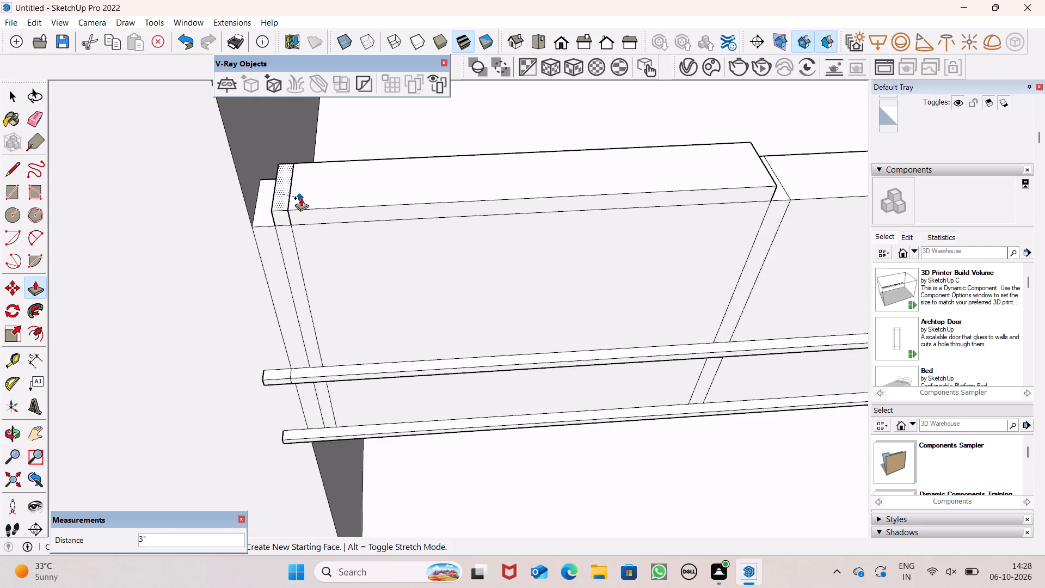
pyautogui.moveTo(301, 198); pyautogui.dragTo(302, 199)
pyautogui.moveTo(267, 203); pyautogui.dragTo(282, 202)
pyautogui.scroll(-6, 336, 172)
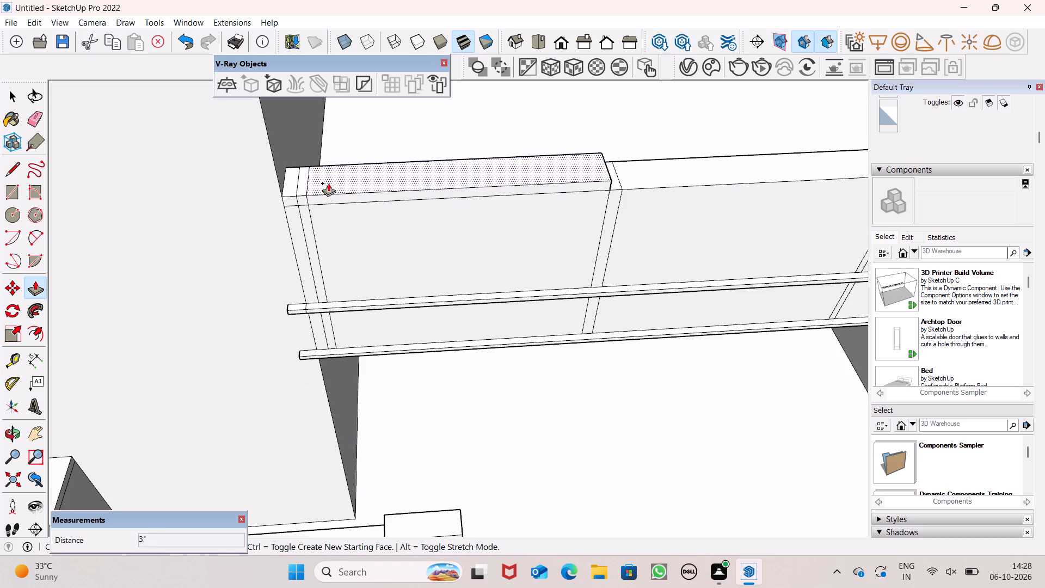
# Raise the second strip's top face and the parapet's middle top section by 3", level with the raised left section.
pyautogui.scroll(-10, 447, 148)
pyautogui.scroll(6, 697, 123)
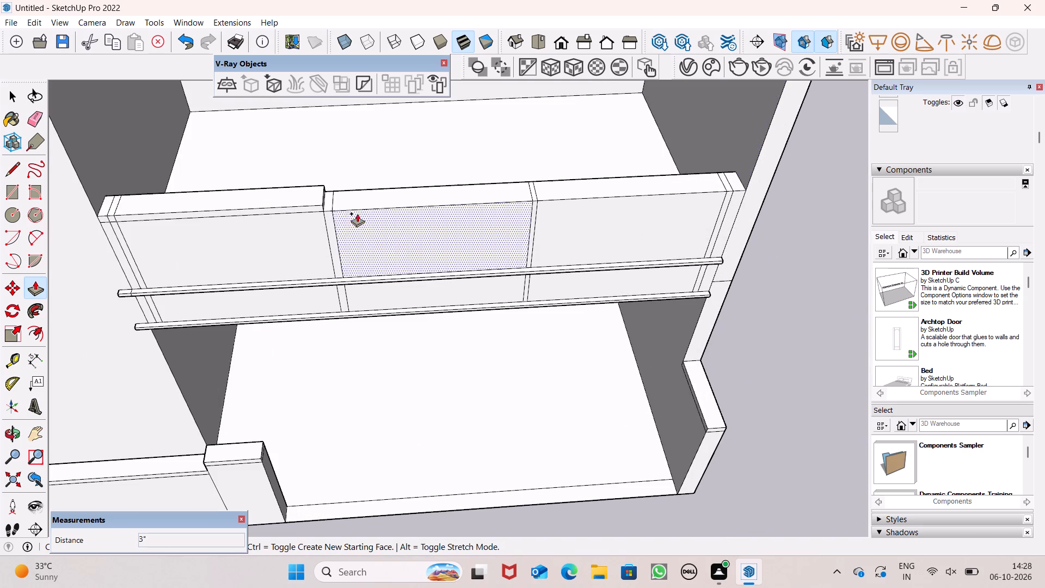
pyautogui.scroll(5, 341, 187)
pyautogui.moveTo(318, 205); pyautogui.dragTo(300, 203)
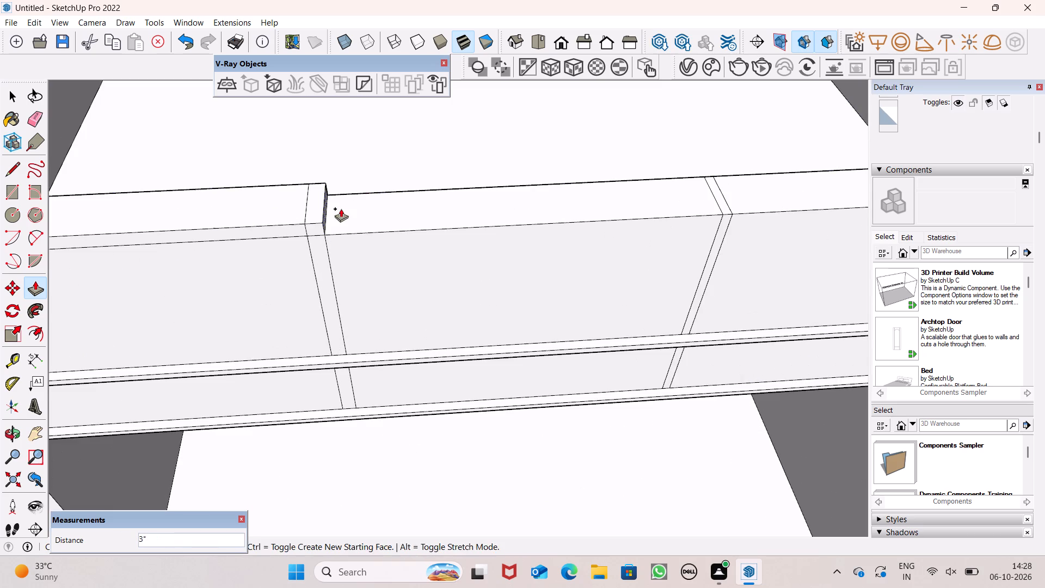
pyautogui.moveTo(344, 207); pyautogui.dragTo(306, 204)
pyautogui.scroll(-1, 347, 186)
pyautogui.scroll(-7, 334, 244)
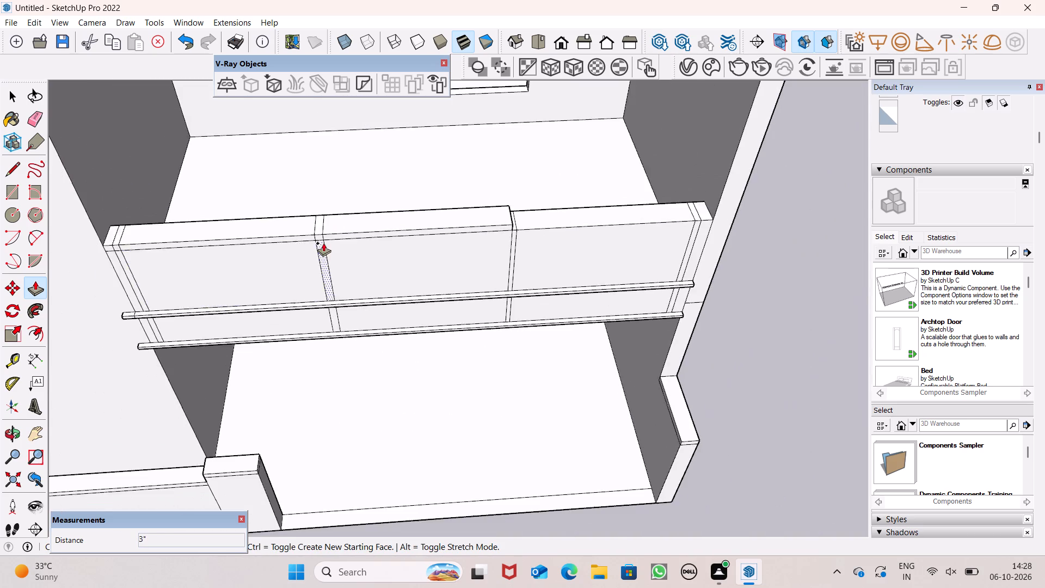
# Raise the third strip's top face and the parapet's right top section by 3", level with the raised middle section.
pyautogui.scroll(-7, 323, 242)
pyautogui.scroll(8, 478, 233)
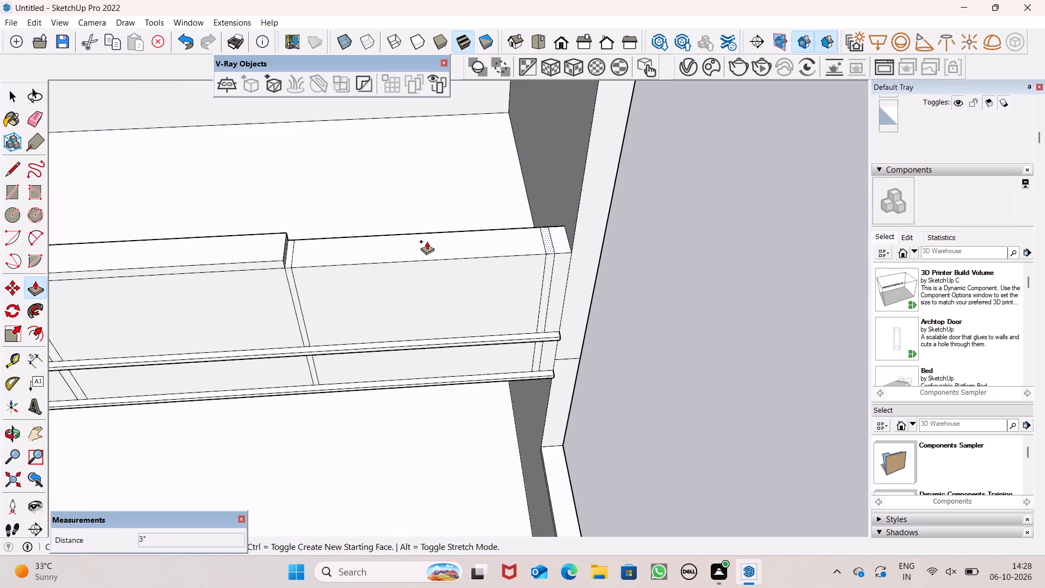
pyautogui.moveTo(290, 254); pyautogui.dragTo(271, 250)
pyautogui.moveTo(317, 250); pyautogui.dragTo(285, 252)
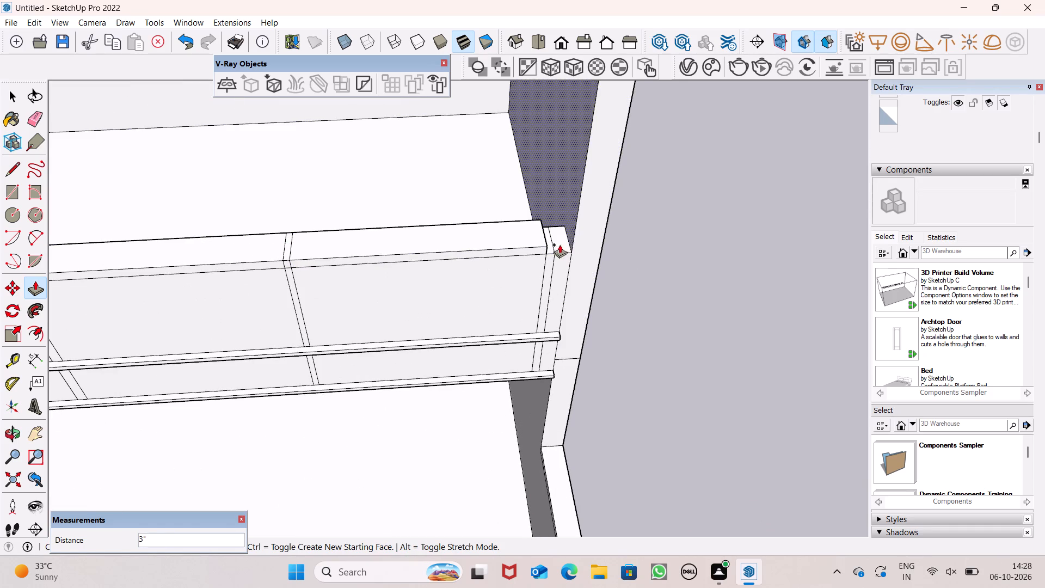
# Raise the rightmost strip's top face and the small end face beside it by 3", level with the rest of the parapet.
pyautogui.scroll(8, 577, 228)
pyautogui.moveTo(514, 261); pyautogui.dragTo(483, 261)
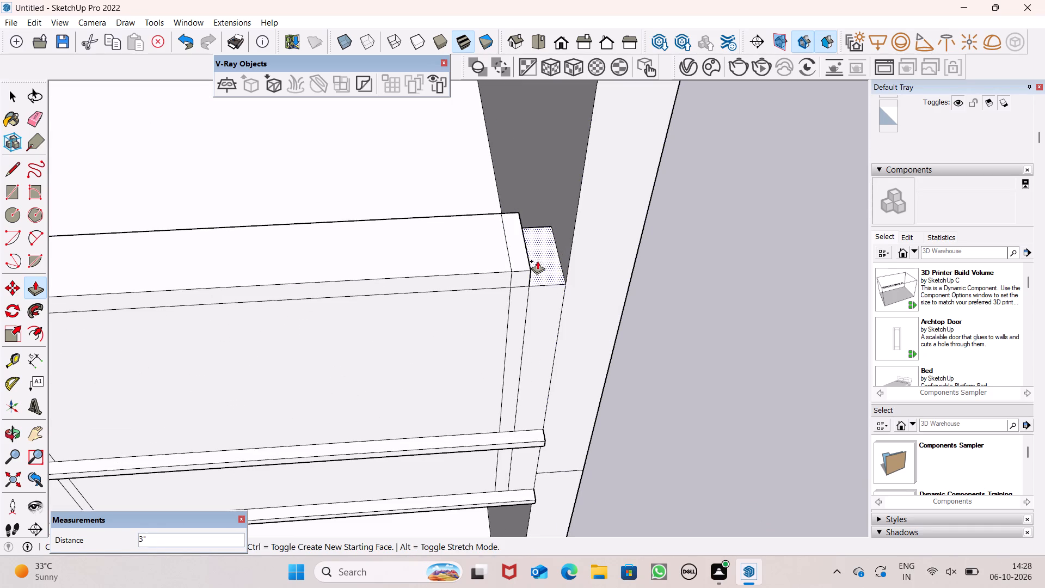
pyautogui.moveTo(548, 260); pyautogui.dragTo(490, 259)
# Erase the dividing edges of the third and rightmost strips across the parapet's top face.
pyautogui.scroll(-4, 644, 203)
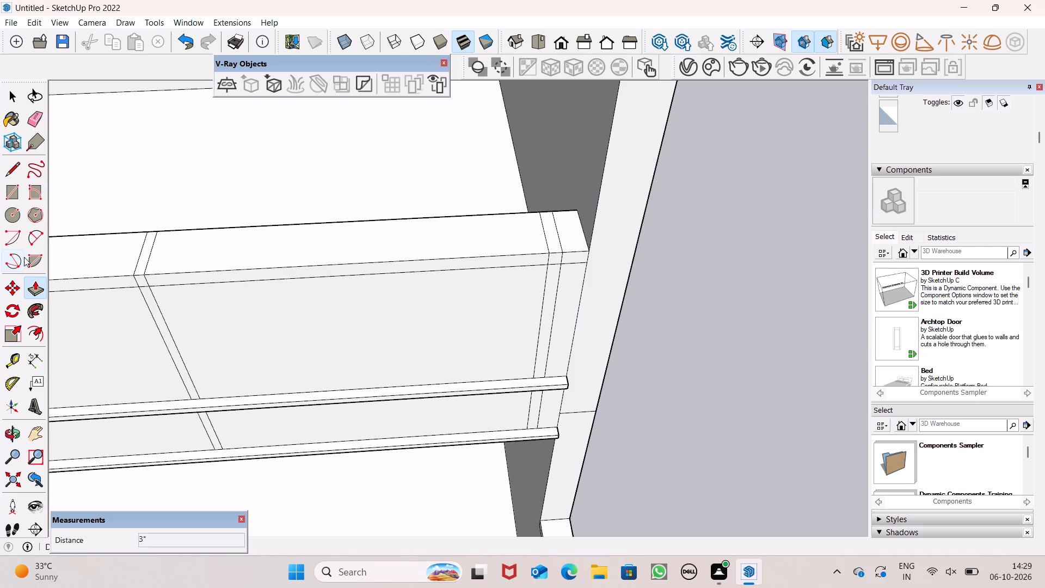
pyautogui.click(31, 117)
pyautogui.moveTo(126, 258); pyautogui.dragTo(143, 260)
pyautogui.moveTo(156, 252); pyautogui.dragTo(144, 253)
pyautogui.scroll(-6, 170, 253)
pyautogui.scroll(1, 181, 256)
pyautogui.scroll(-1, 192, 259)
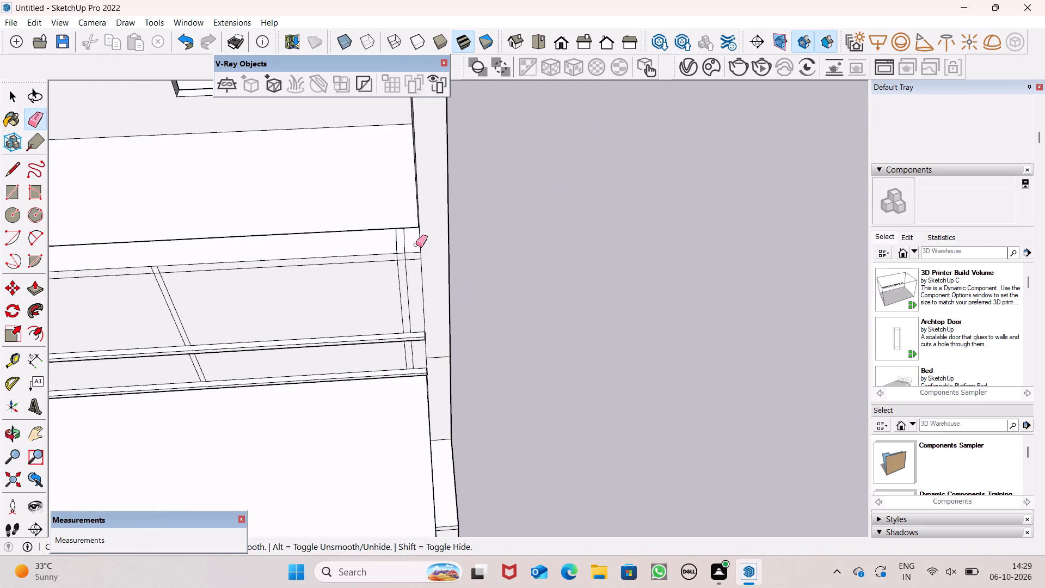
pyautogui.scroll(5, 411, 242)
pyautogui.moveTo(390, 240); pyautogui.dragTo(411, 240)
# Erase the dividing edges of the leftmost and second strips across the parapet's top, leaving one continuous top face.
pyautogui.scroll(6, 378, 281)
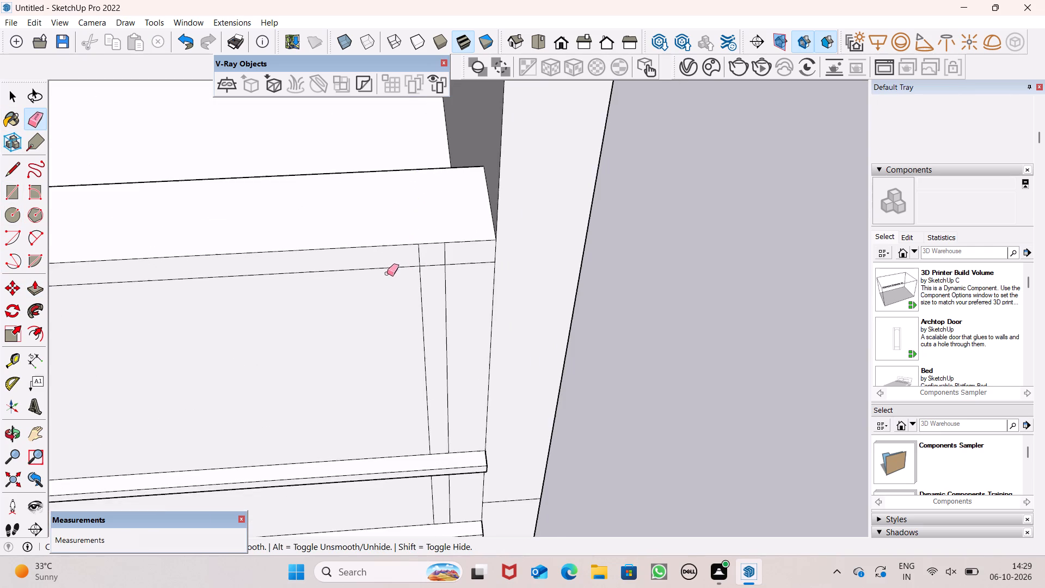
pyautogui.scroll(3, 427, 252)
pyautogui.scroll(-10, 458, 217)
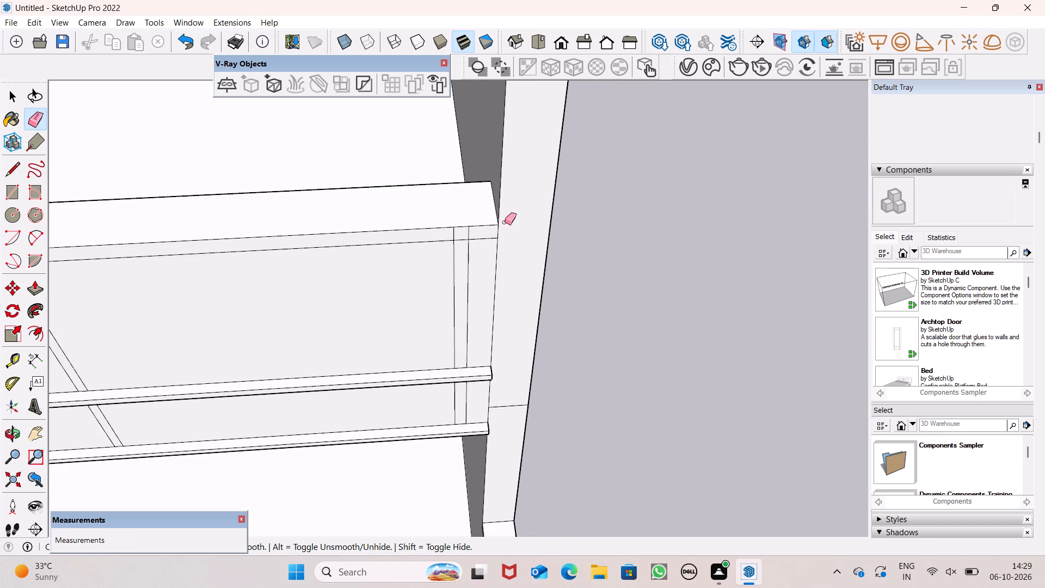
pyautogui.scroll(-12, 505, 222)
pyautogui.scroll(1, 523, 237)
pyautogui.scroll(-4, 523, 237)
pyautogui.scroll(3, 120, 253)
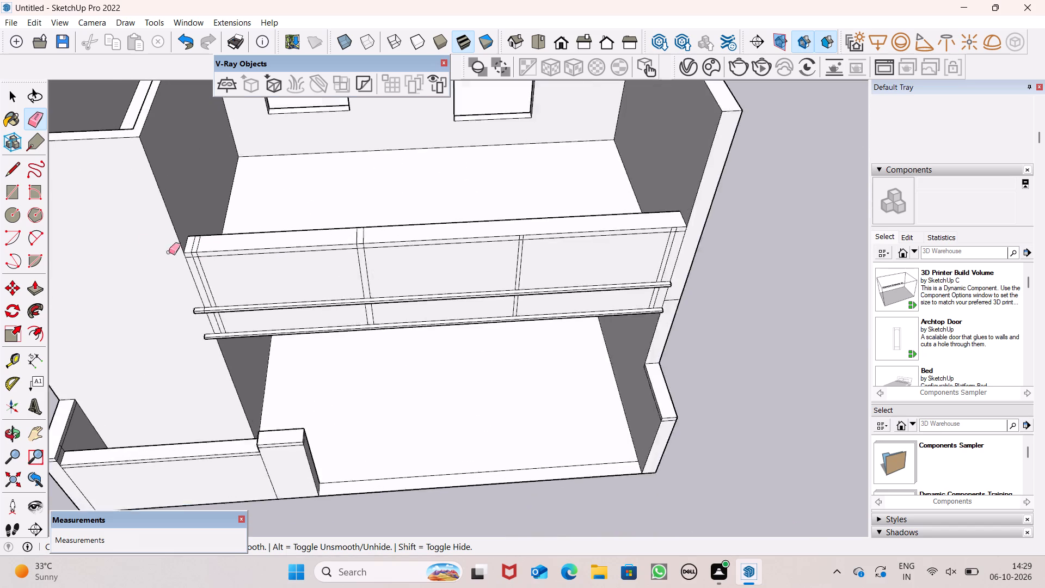
pyautogui.scroll(11, 169, 252)
pyautogui.moveTo(208, 241); pyautogui.dragTo(229, 249)
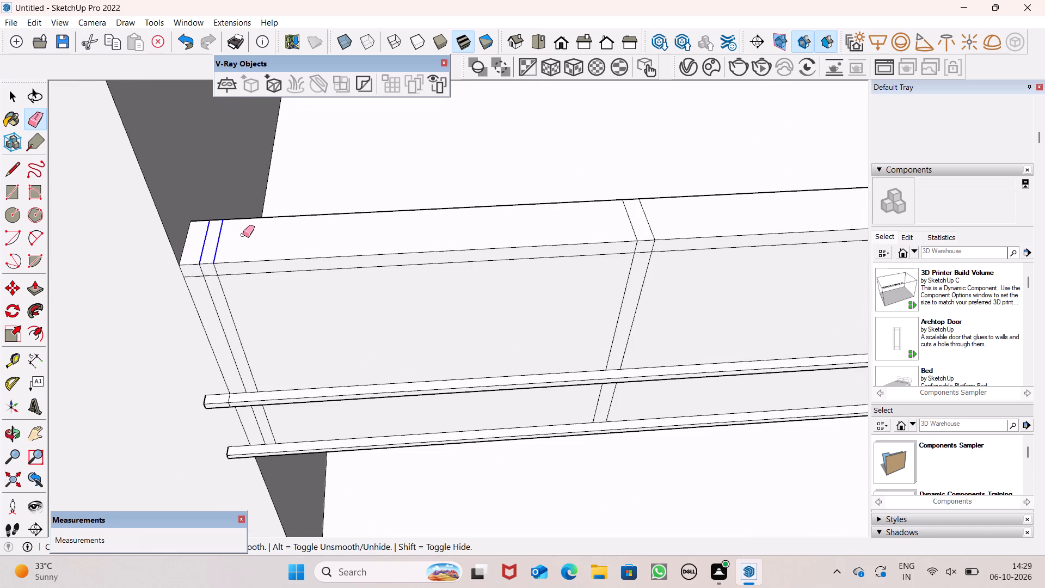
pyautogui.scroll(-3, 243, 235)
pyautogui.moveTo(550, 230); pyautogui.dragTo(561, 235)
# Examine the raised parapet and its cleaned top face from several angles.
pyautogui.scroll(-1, 392, 198)
pyautogui.scroll(1, 381, 211)
pyautogui.scroll(-1, 377, 214)
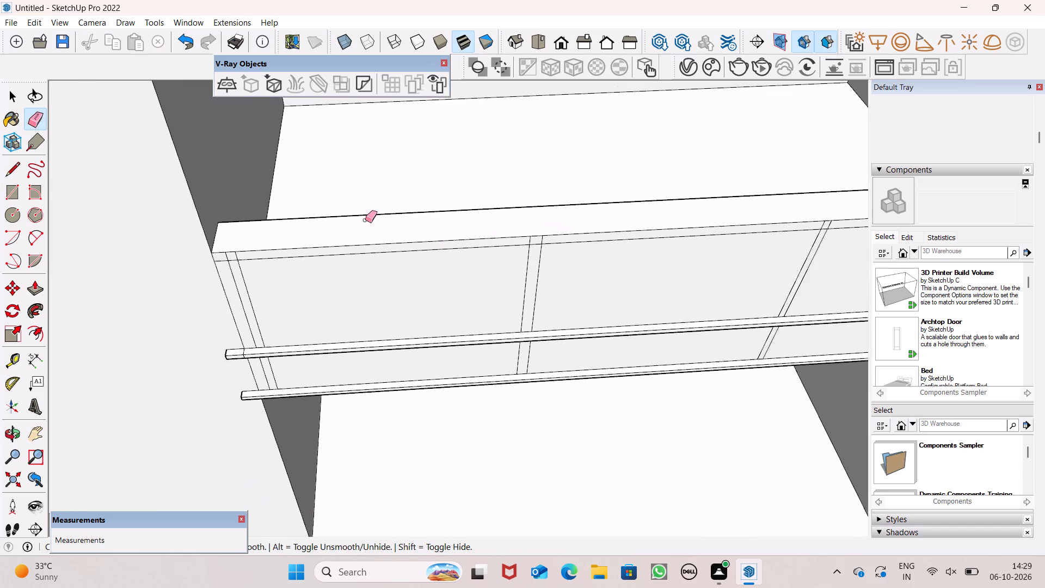
pyautogui.scroll(-1, 365, 220)
pyautogui.scroll(-2, 0, 179)
pyautogui.scroll(-7, 359, 183)
pyautogui.scroll(3, 614, 202)
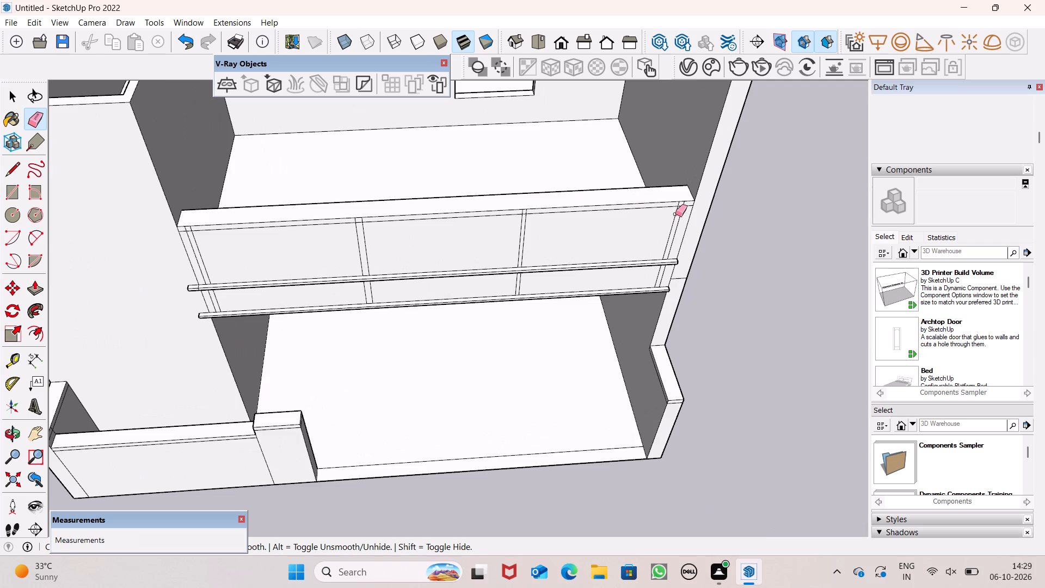
pyautogui.moveTo(549, 186); pyautogui.dragTo(98, 386, button='middle')
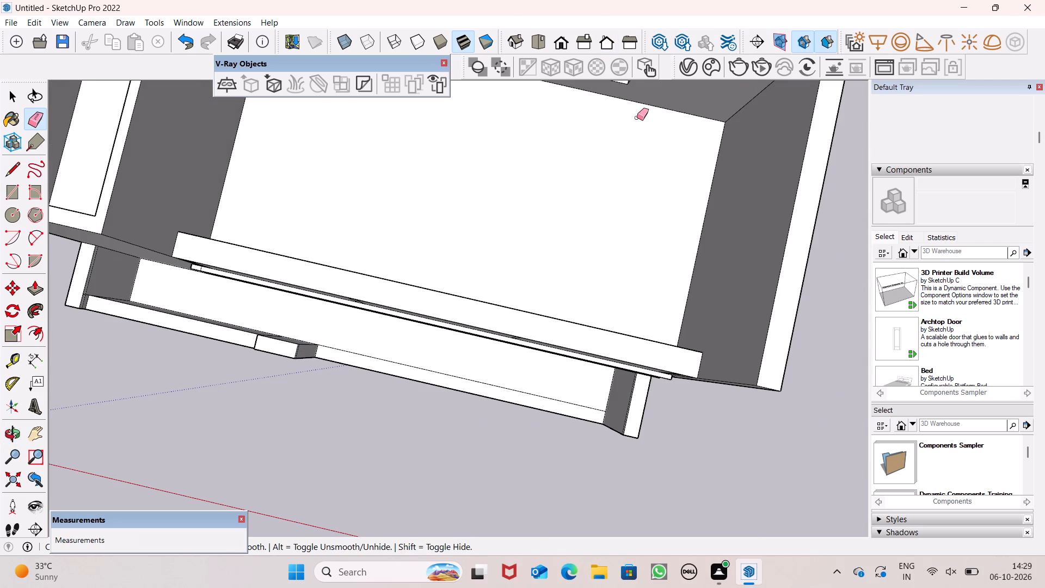
pyautogui.moveTo(631, 193); pyautogui.dragTo(423, 190, button='middle')
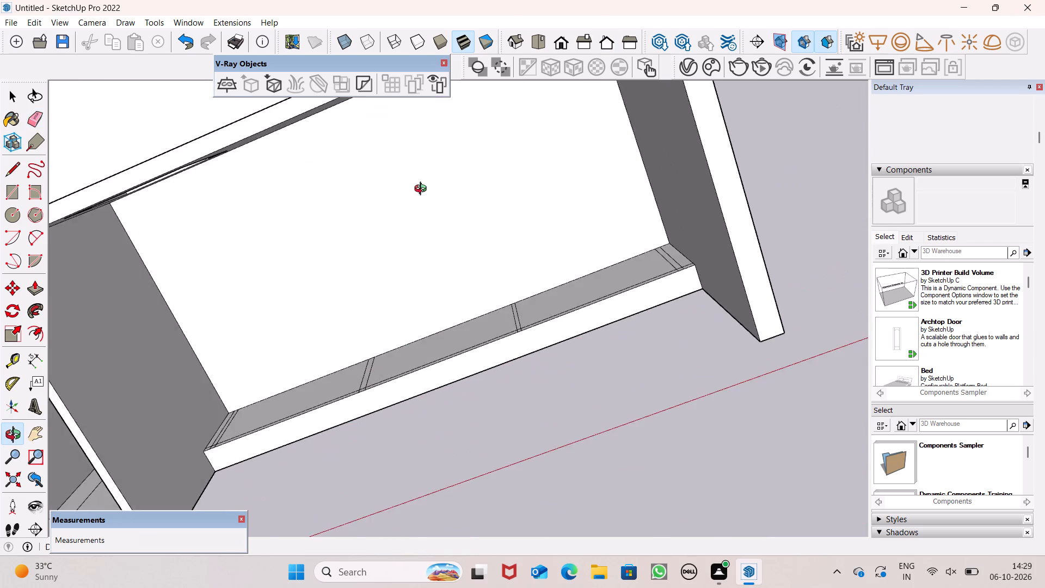
pyautogui.moveTo(423, 190); pyautogui.dragTo(438, 82, button='middle')
pyautogui.press('space')
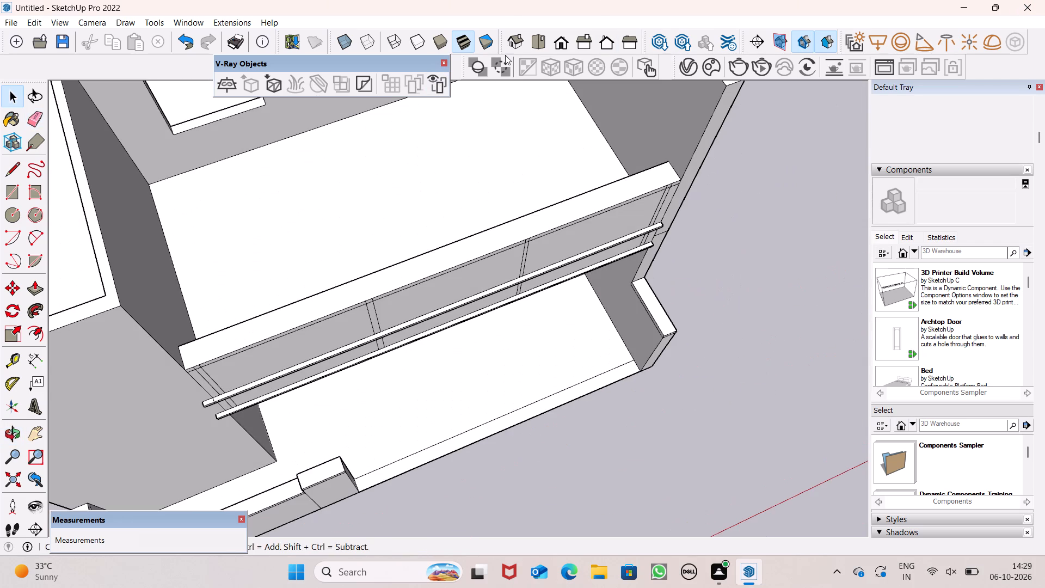
pyautogui.scroll(-8, 509, 61)
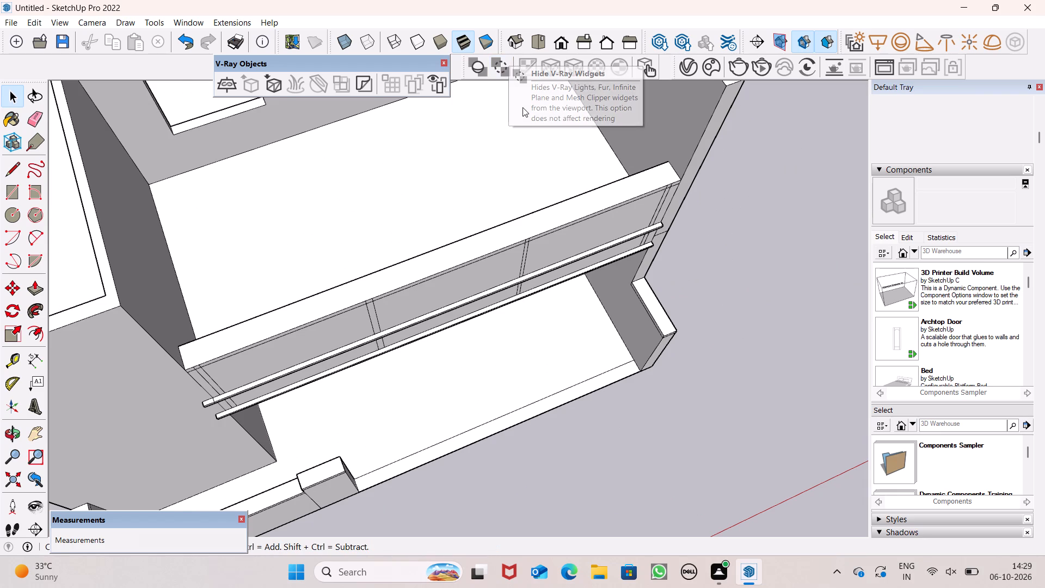
pyautogui.scroll(-1, 543, 132)
pyautogui.middleClick(547, 160)
pyautogui.scroll(1, 545, 160)
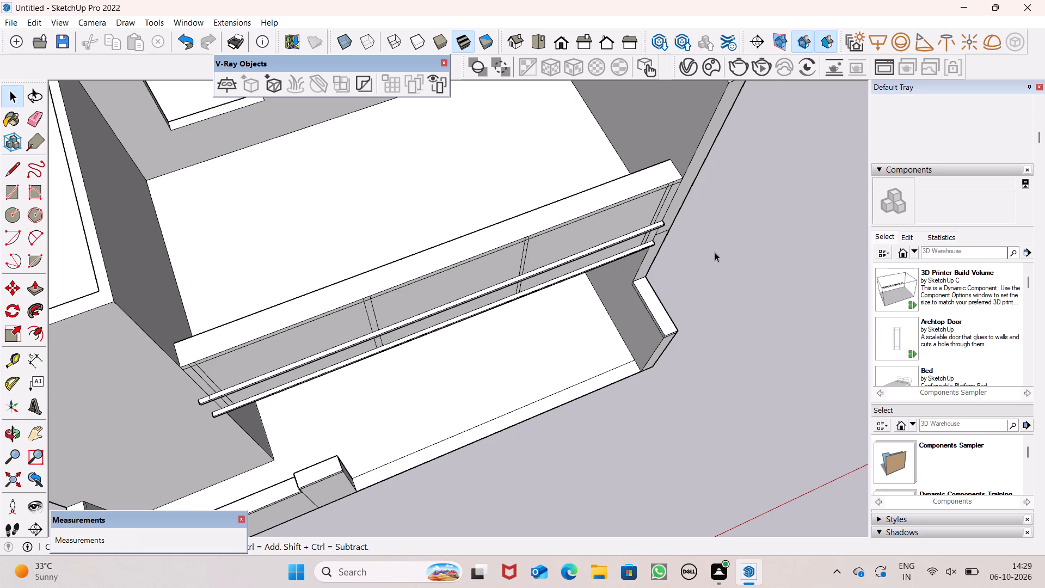
# Paint the parapet's top face dark brown with Color C08 from the Colors collection.
pyautogui.scroll(-5, 987, 400)
pyautogui.scroll(-15, 959, 340)
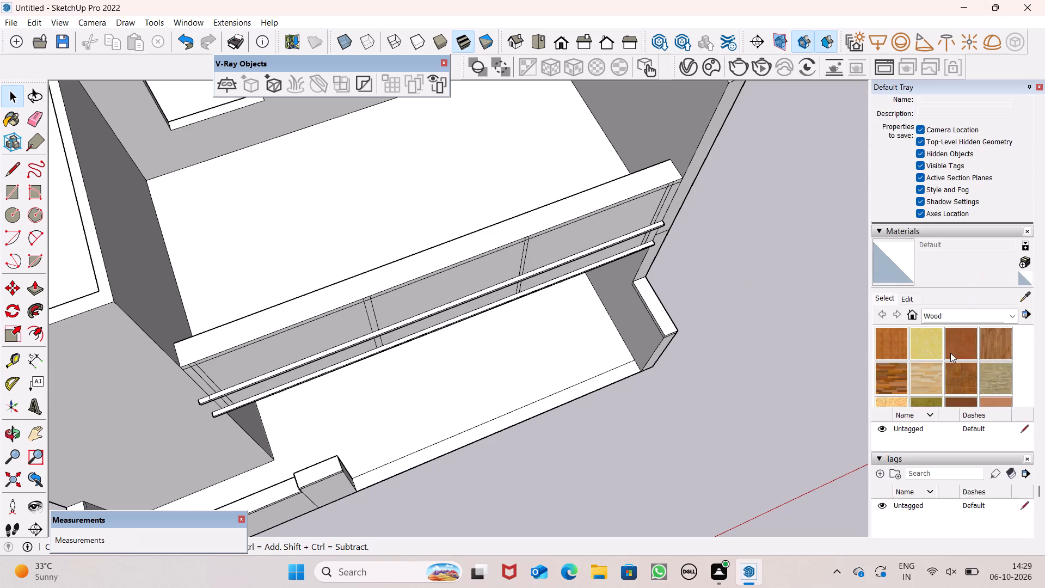
pyautogui.click(1002, 238)
pyautogui.click(970, 285)
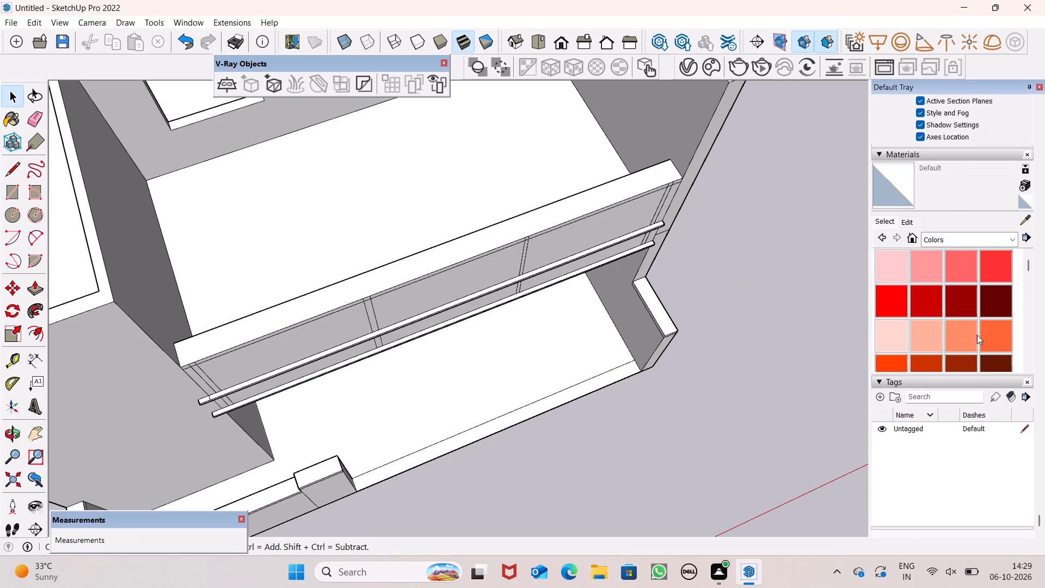
pyautogui.scroll(-2, 980, 333)
pyautogui.scroll(1, 980, 333)
pyautogui.scroll(-2, 980, 333)
pyautogui.scroll(1, 994, 302)
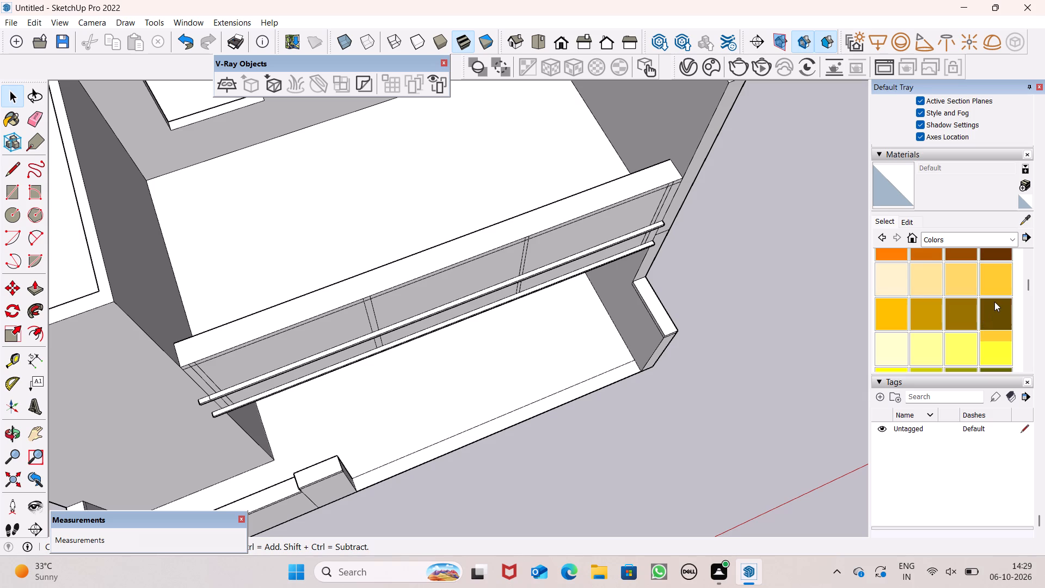
pyautogui.click(997, 310)
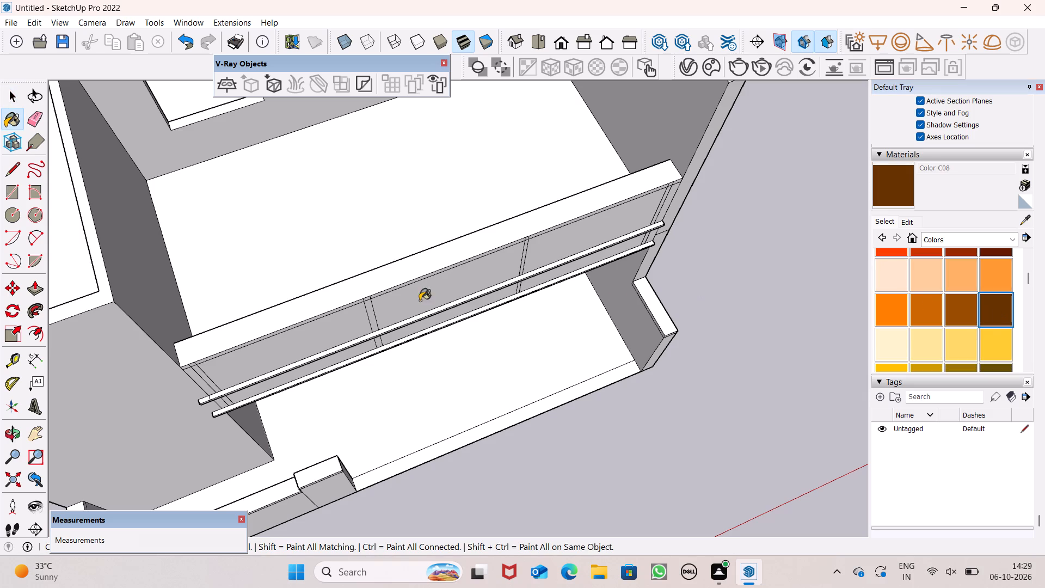
pyautogui.click(273, 318)
pyautogui.click(310, 314)
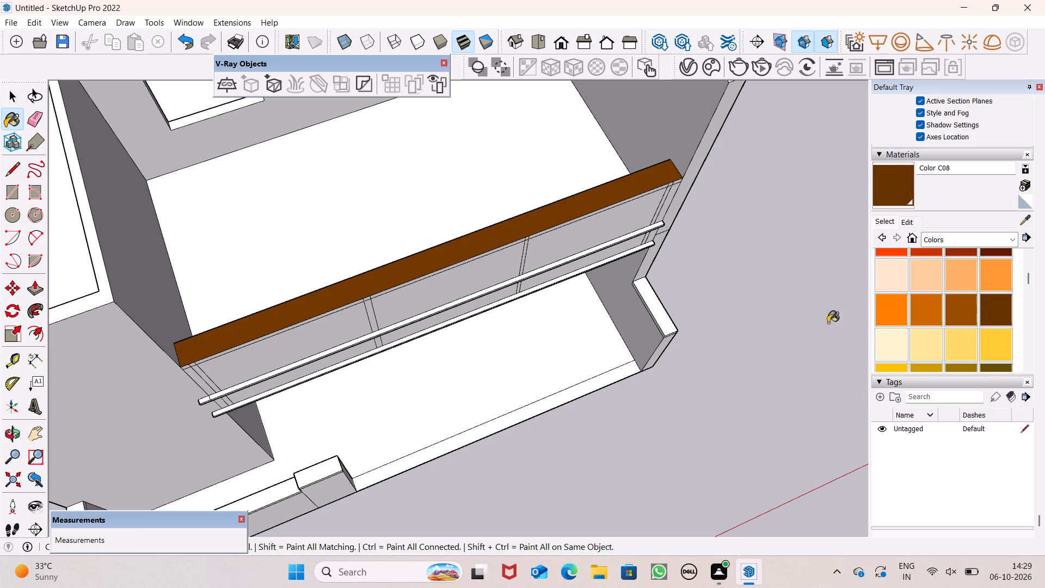
# Paint the second vertical strip on the parapet's railed face with Color C08, from the top edge down to the lower rail.
pyautogui.moveTo(526, 310); pyautogui.dragTo(409, 174, button='middle')
pyautogui.scroll(1, 446, 194)
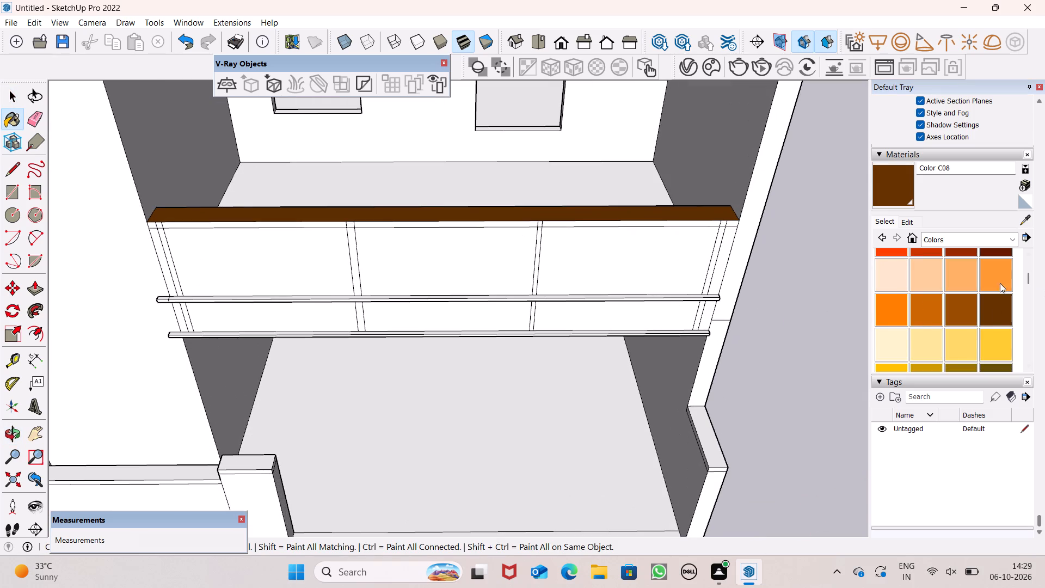
pyautogui.click(997, 305)
pyautogui.moveTo(434, 226); pyautogui.dragTo(411, 345, button='middle')
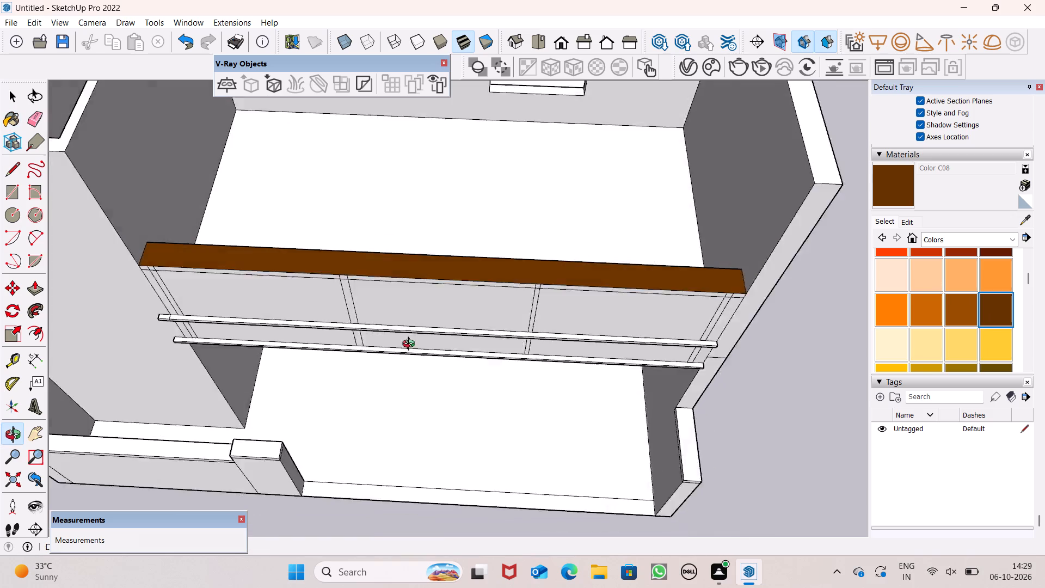
pyautogui.moveTo(411, 345); pyautogui.dragTo(393, 362, button='middle')
pyautogui.scroll(1, 389, 360)
pyautogui.scroll(3, 293, 267)
pyautogui.click(287, 253)
pyautogui.moveTo(351, 326); pyautogui.dragTo(380, 242, button='middle')
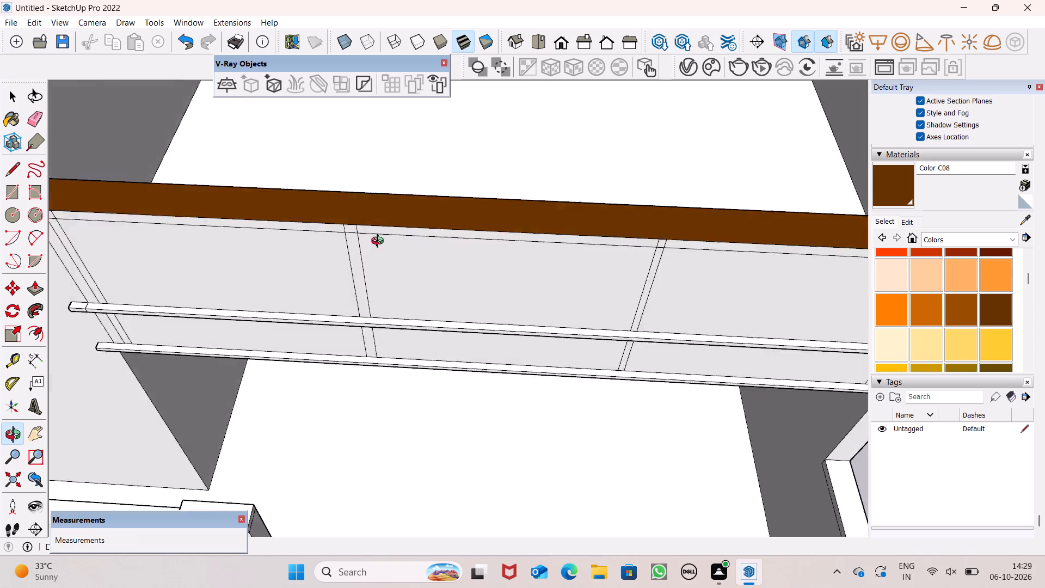
pyautogui.moveTo(380, 242); pyautogui.dragTo(398, 183, button='middle')
pyautogui.click(365, 220)
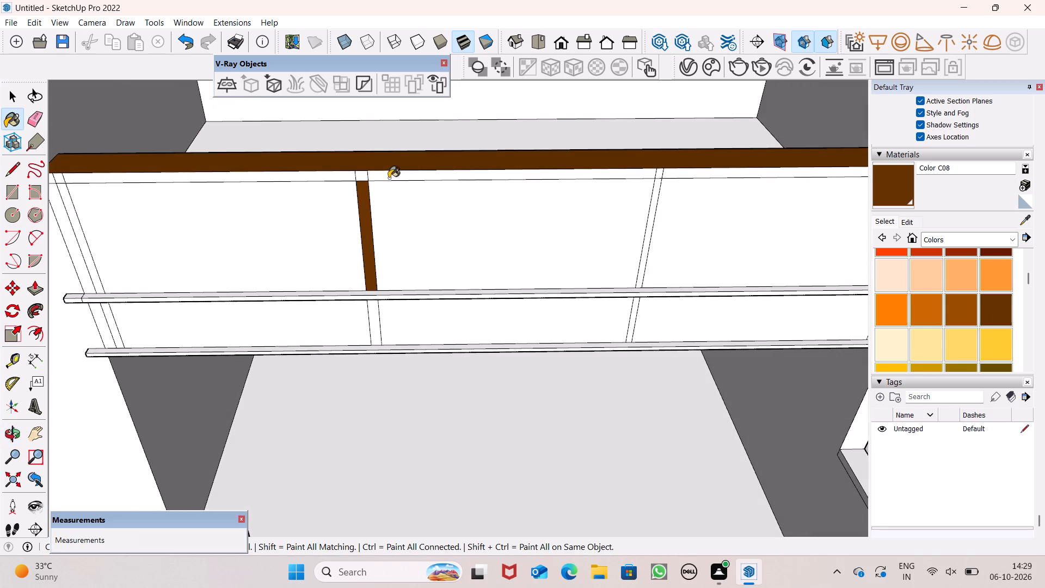
pyautogui.scroll(1, 356, 179)
pyautogui.scroll(-1, 362, 179)
pyautogui.scroll(5, 362, 179)
pyautogui.click(362, 177)
pyautogui.scroll(-2, 375, 170)
pyautogui.scroll(1, 375, 170)
pyautogui.scroll(-2, 375, 170)
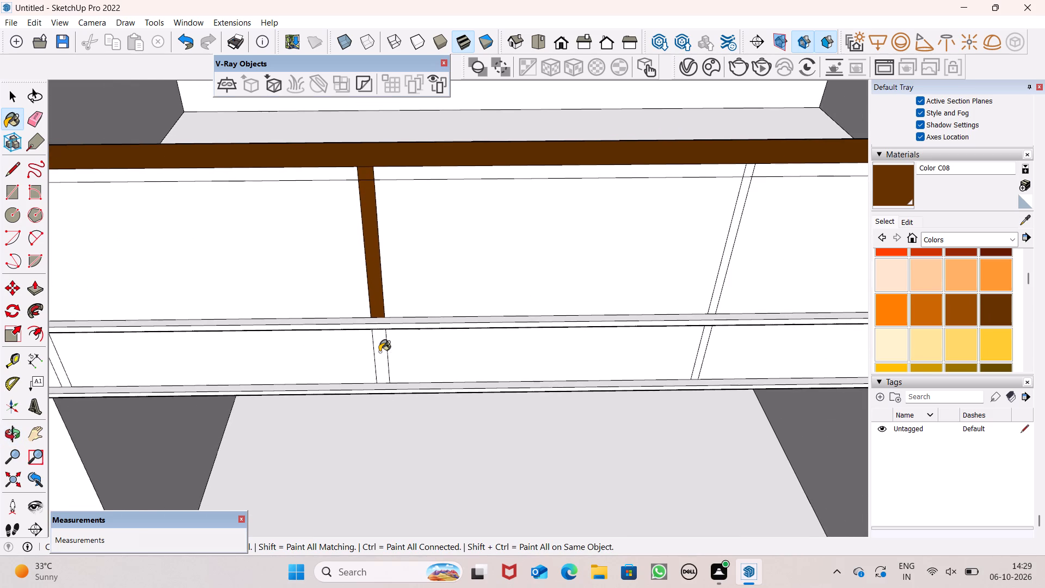
pyautogui.scroll(5, 379, 348)
pyautogui.click(382, 346)
# Paint the leftmost vertical strip's top, middle and lower segments on the parapet's railed face with Color C08.
pyautogui.scroll(-2, 516, 238)
pyautogui.scroll(1, 516, 238)
pyautogui.scroll(-3, 516, 238)
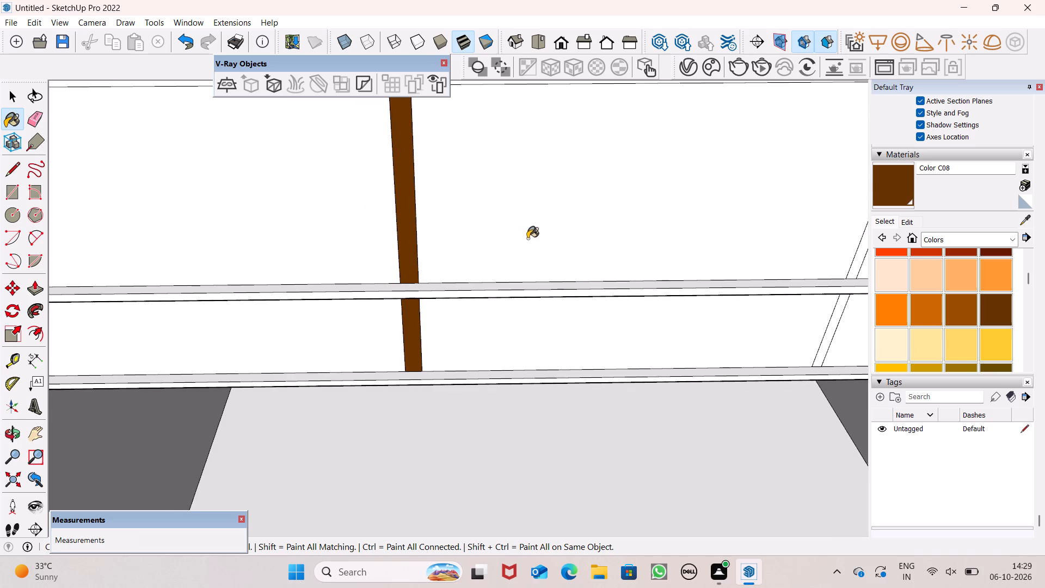
pyautogui.scroll(-11, 527, 238)
pyautogui.scroll(15, 291, 209)
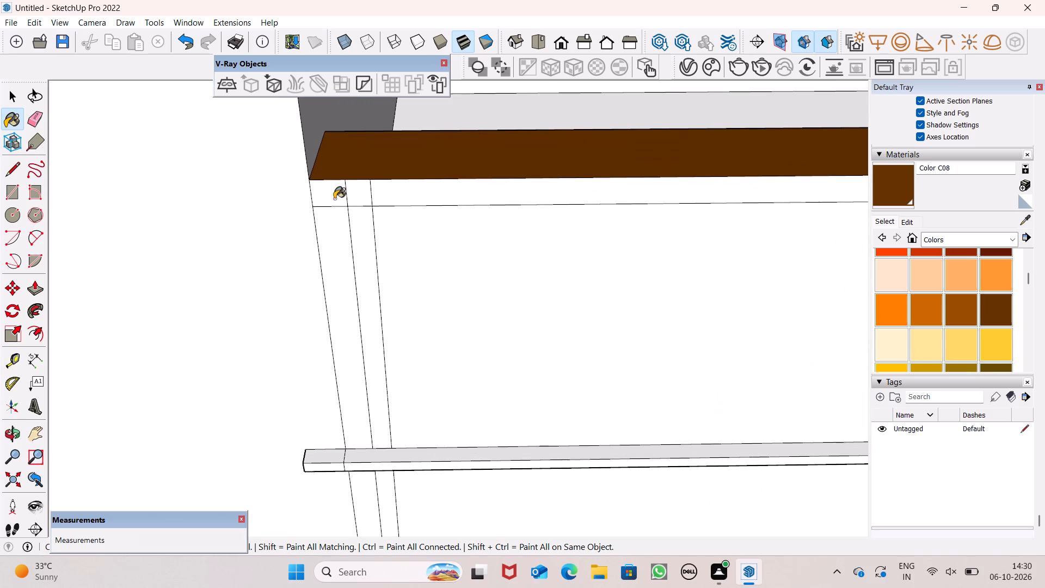
pyautogui.click(355, 195)
pyautogui.click(356, 251)
pyautogui.scroll(-4, 411, 211)
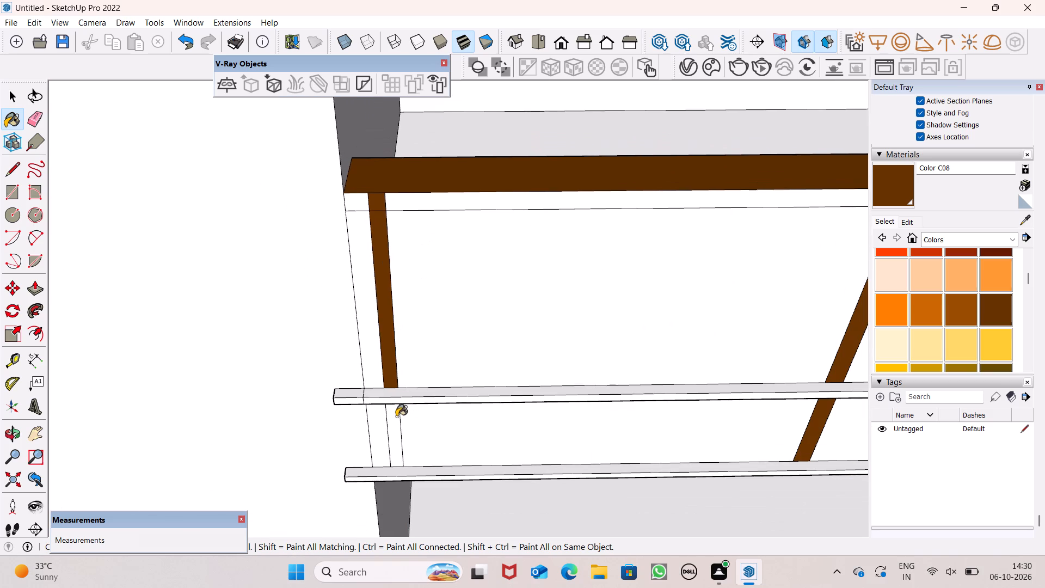
pyautogui.click(395, 417)
# Paint the third vertical strip's top, middle and lower segments on the parapet's railed face with Color C08.
pyautogui.scroll(-5, 497, 254)
pyautogui.scroll(2, 492, 239)
pyautogui.scroll(-1, 475, 191)
pyautogui.scroll(1, 460, 182)
pyautogui.scroll(-1, 460, 182)
pyautogui.scroll(-2, 350, 193)
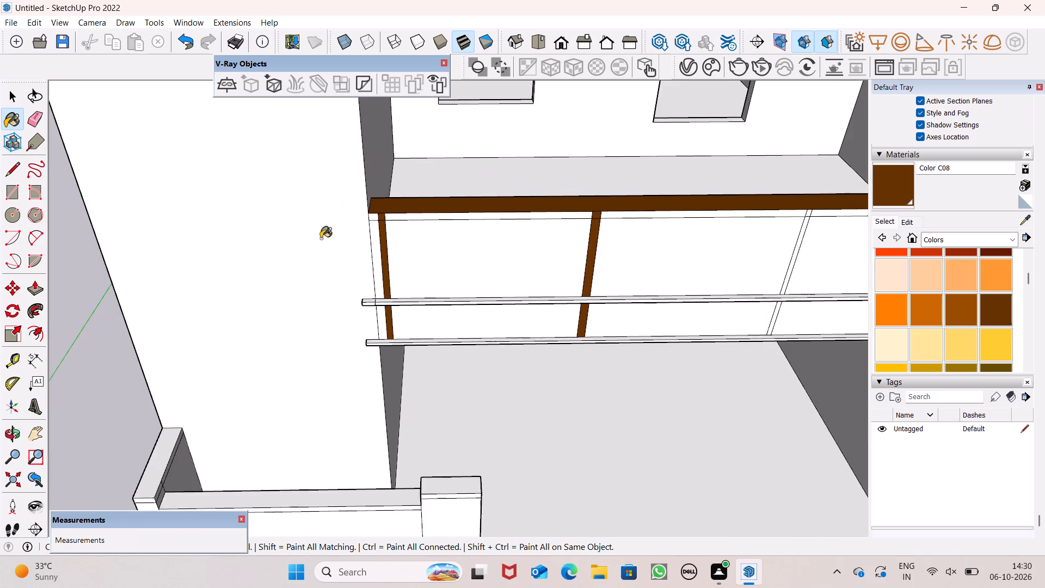
pyautogui.scroll(-7, 321, 238)
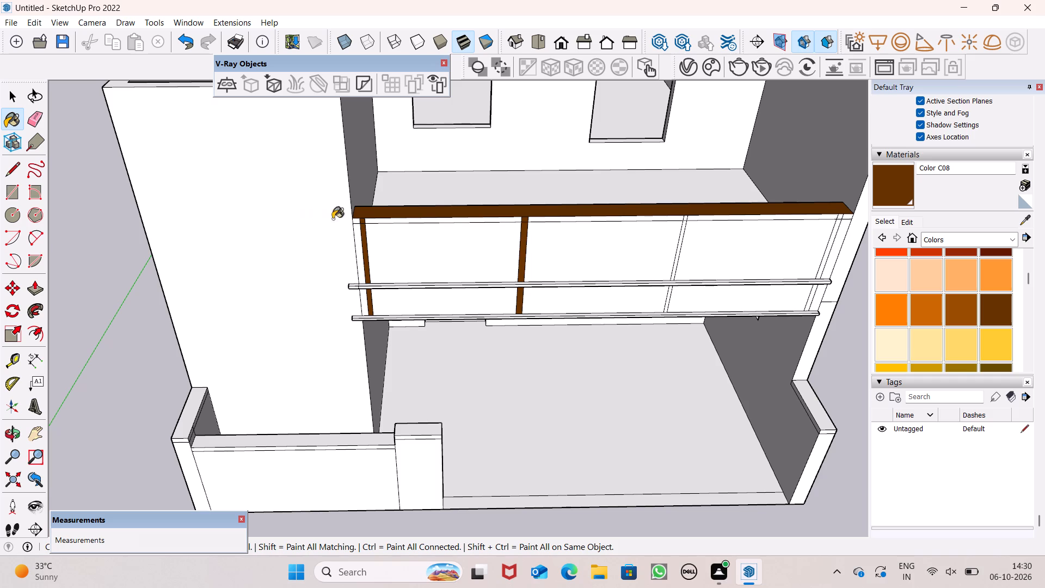
pyautogui.scroll(-7, 365, 217)
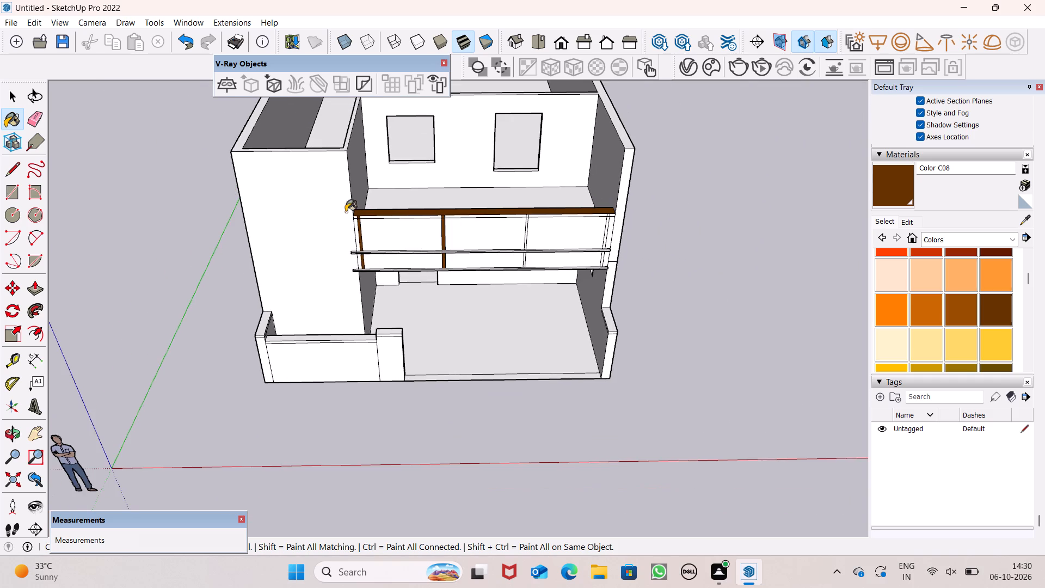
pyautogui.scroll(7, 563, 204)
pyautogui.scroll(-1, 532, 238)
pyautogui.scroll(3, 532, 238)
pyautogui.scroll(12, 461, 229)
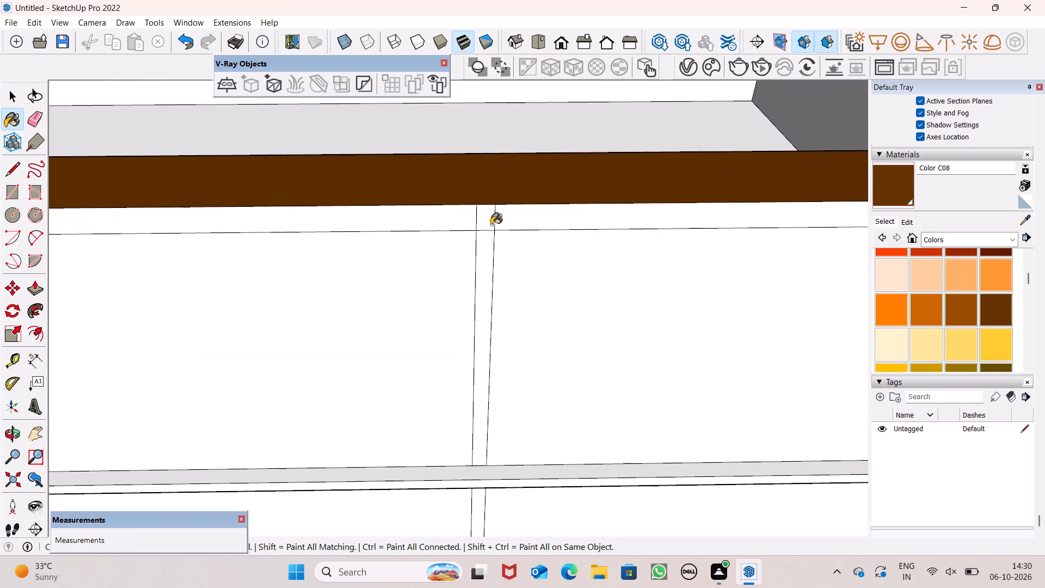
pyautogui.click(489, 224)
pyautogui.click(480, 267)
pyautogui.scroll(-6, 531, 202)
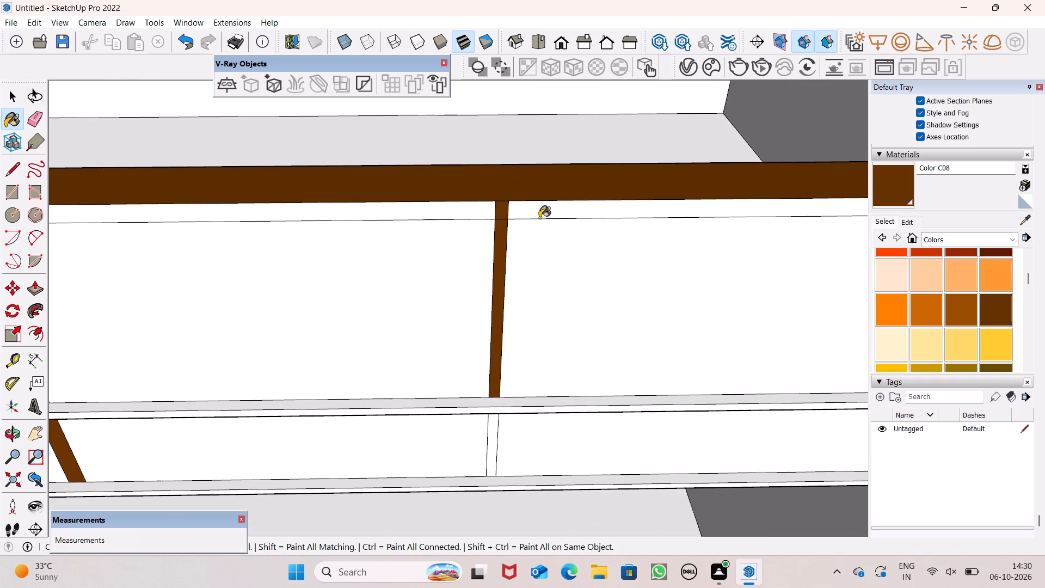
pyautogui.moveTo(554, 363); pyautogui.dragTo(557, 155, button='middle')
pyautogui.scroll(1, 557, 155)
pyautogui.scroll(5, 518, 273)
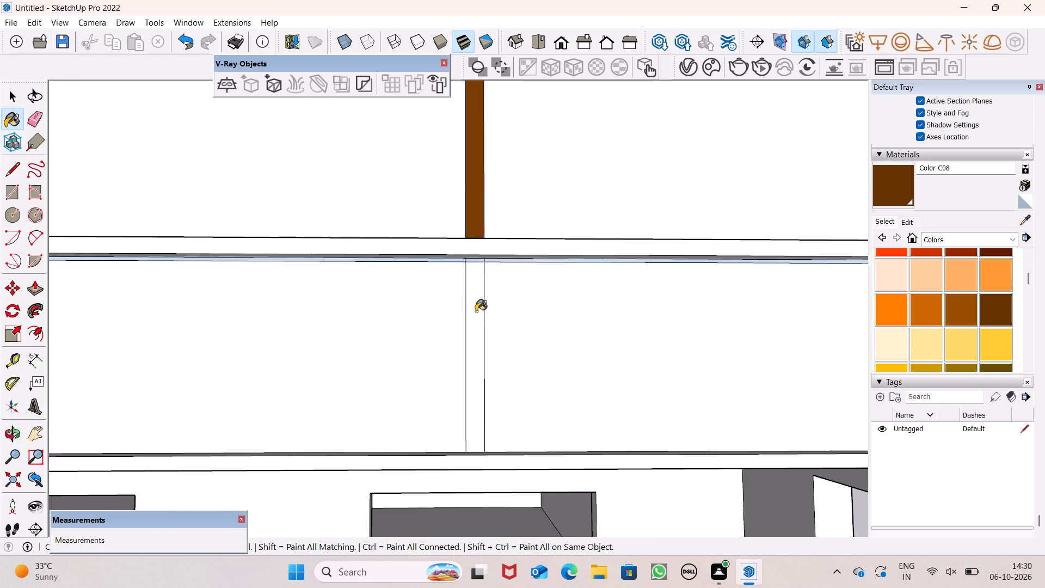
pyautogui.click(476, 311)
pyautogui.scroll(-9, 480, 186)
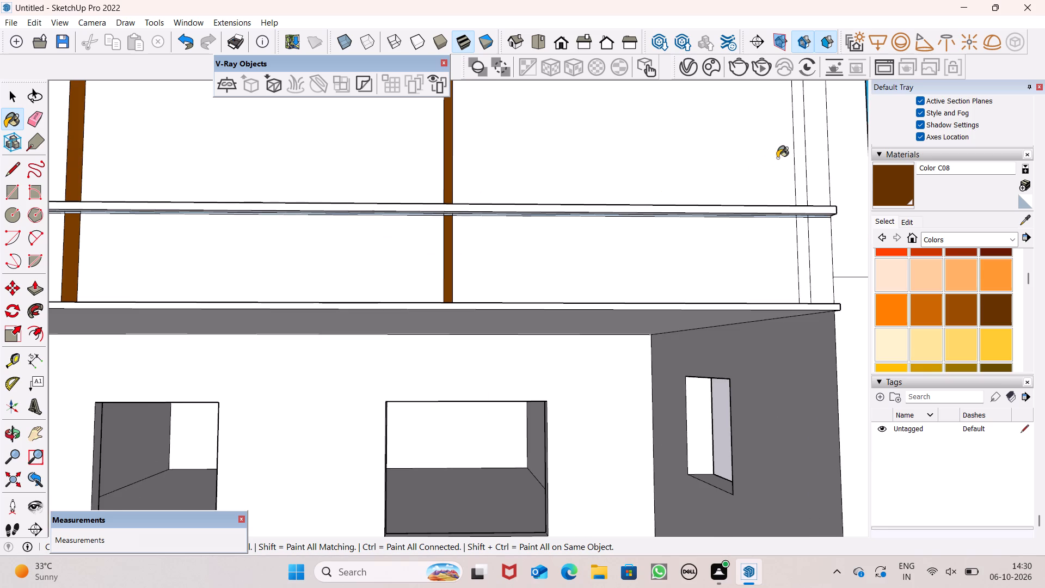
# Paint the rightmost vertical strip's middle, lower and top segments on the parapet's railed face with Color C08.
pyautogui.click(763, 163)
pyautogui.scroll(3, 773, 237)
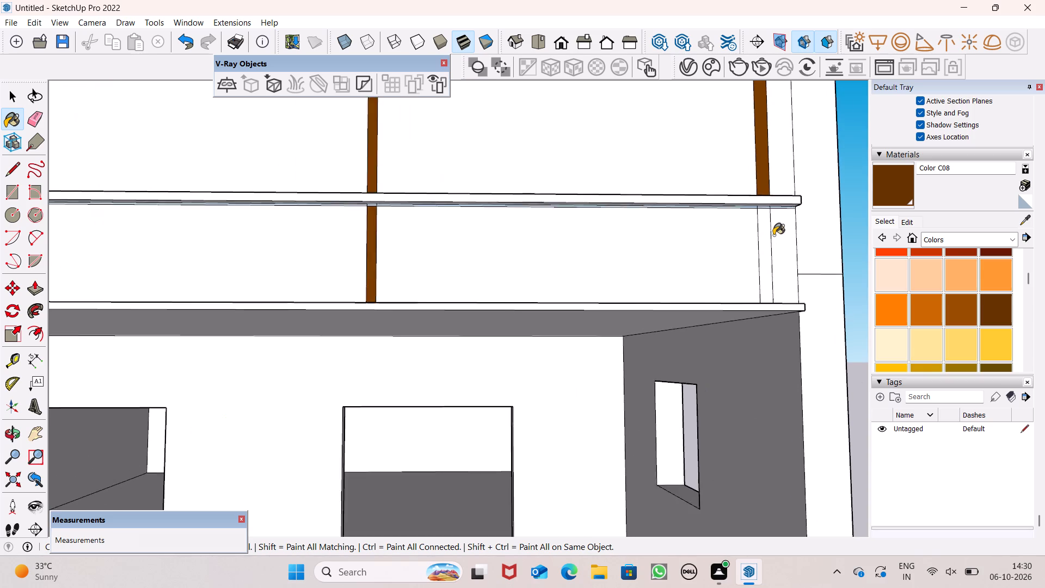
pyautogui.scroll(1, 773, 235)
pyautogui.click(767, 242)
pyautogui.scroll(-12, 771, 246)
pyautogui.scroll(1, 740, 322)
pyautogui.scroll(-3, 740, 322)
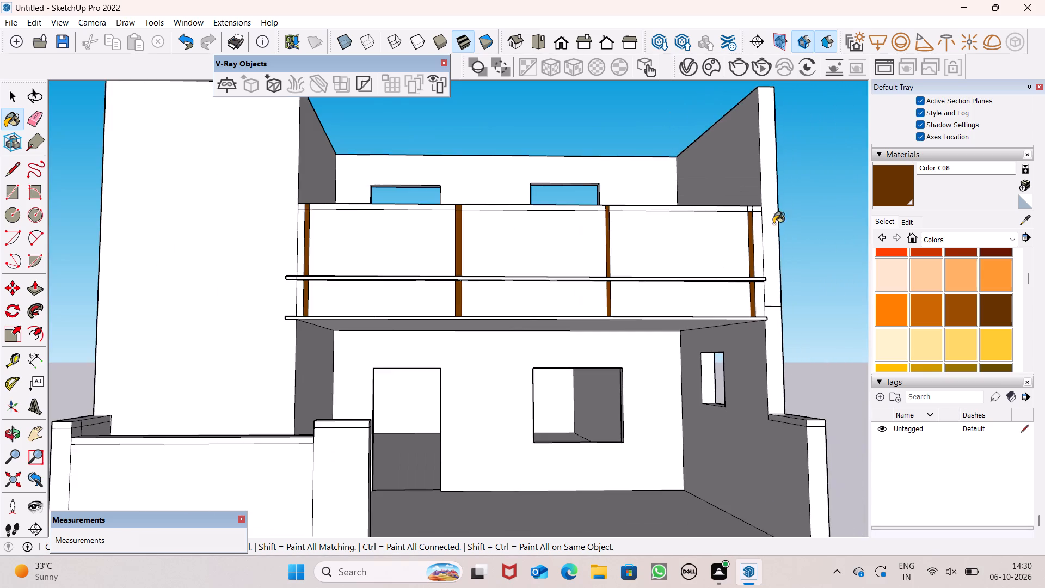
pyautogui.scroll(15, 775, 192)
pyautogui.click(710, 252)
pyautogui.scroll(-7, 748, 196)
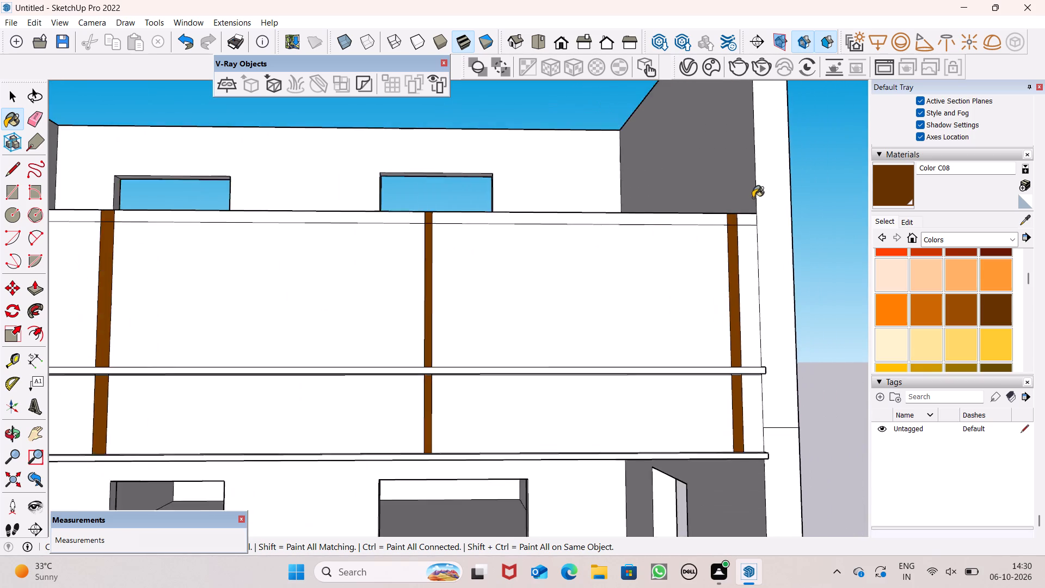
# Paint the second vertical strip from the left on the parapet's inner face and its adjoining top band segments with Color C08.
pyautogui.scroll(-6, 753, 198)
pyautogui.moveTo(745, 217); pyautogui.dragTo(362, 523, button='middle')
pyautogui.scroll(1, 330, 327)
pyautogui.moveTo(333, 328); pyautogui.dragTo(92, 279, button='middle')
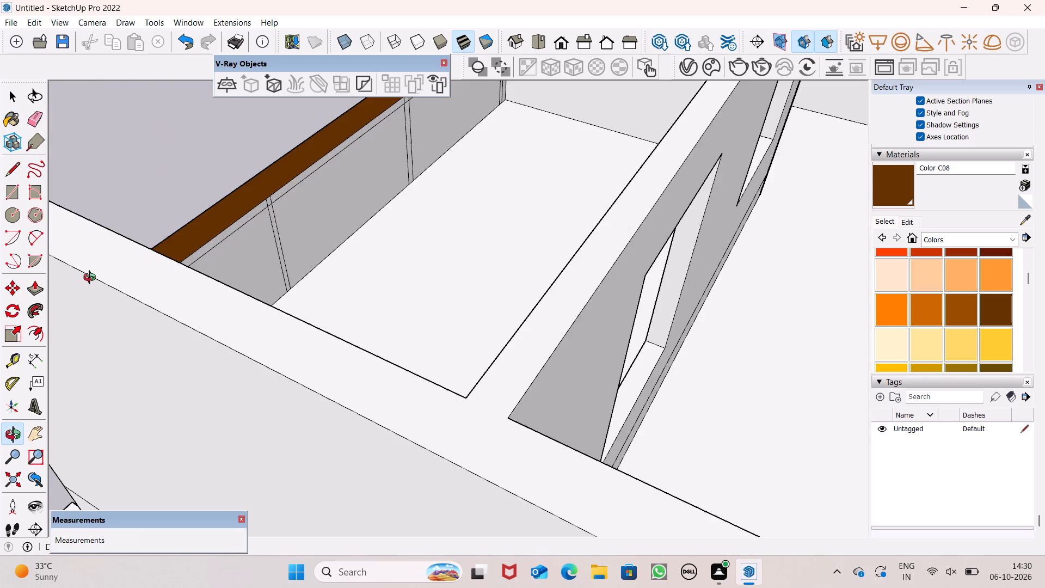
pyautogui.moveTo(92, 279); pyautogui.dragTo(91, 282, button='middle')
pyautogui.scroll(8, 234, 240)
pyautogui.scroll(5, 313, 171)
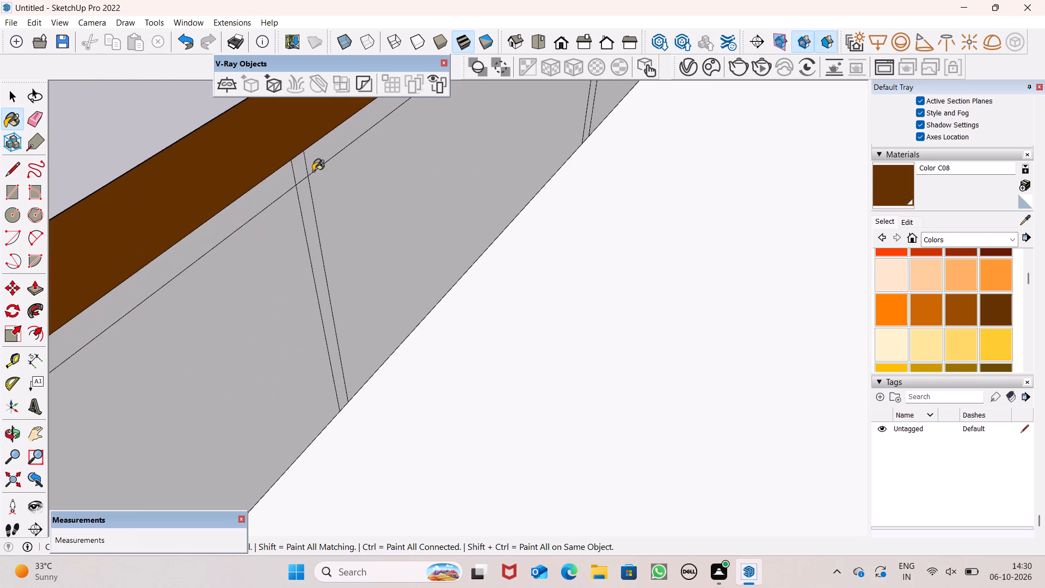
pyautogui.scroll(1, 313, 171)
pyautogui.click(297, 174)
pyautogui.click(302, 209)
pyautogui.scroll(-8, 366, 231)
pyautogui.scroll(1, 413, 254)
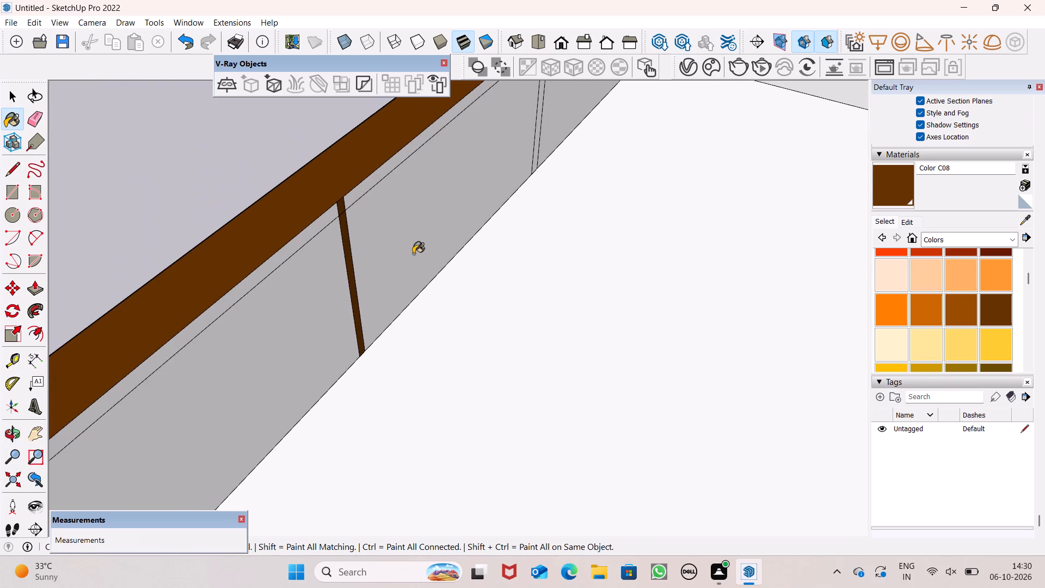
pyautogui.click(293, 248)
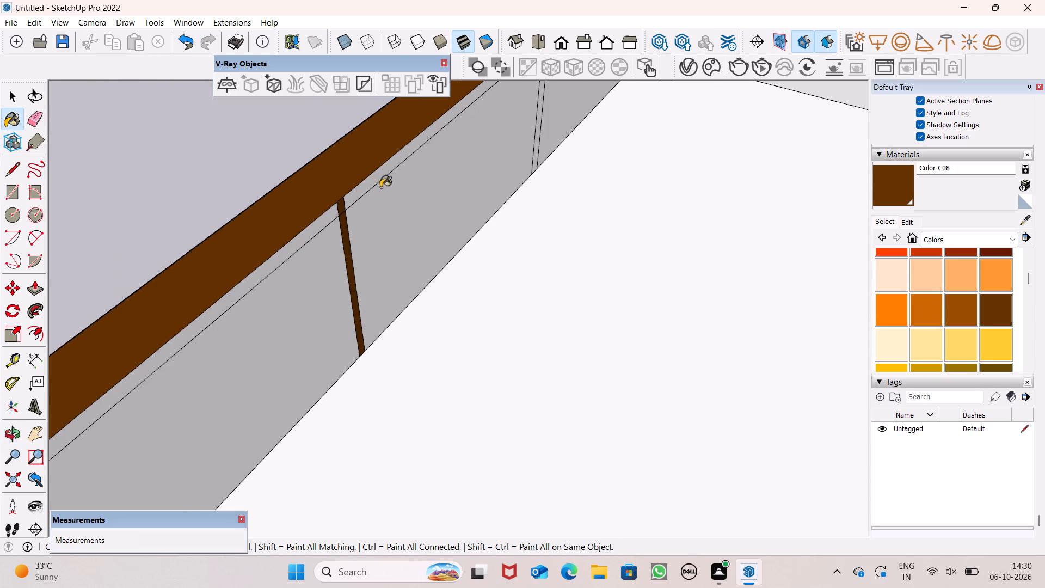
pyautogui.click(370, 183)
pyautogui.scroll(-5, 475, 152)
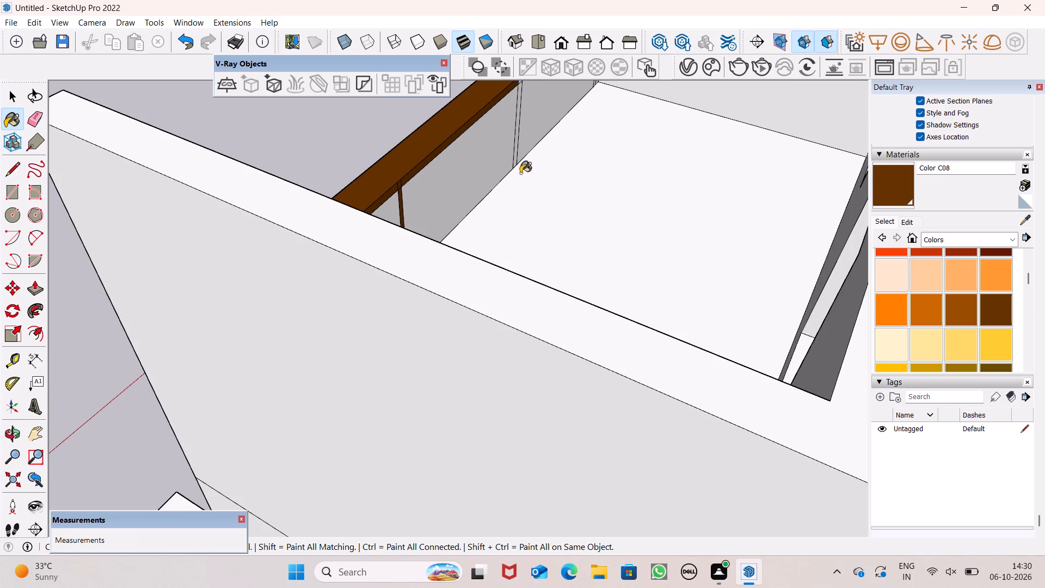
# Paint the leftmost vertical strip and the top band's left end piece on the parapet's inner face with Color C08.
pyautogui.moveTo(536, 198); pyautogui.dragTo(340, 230, button='middle')
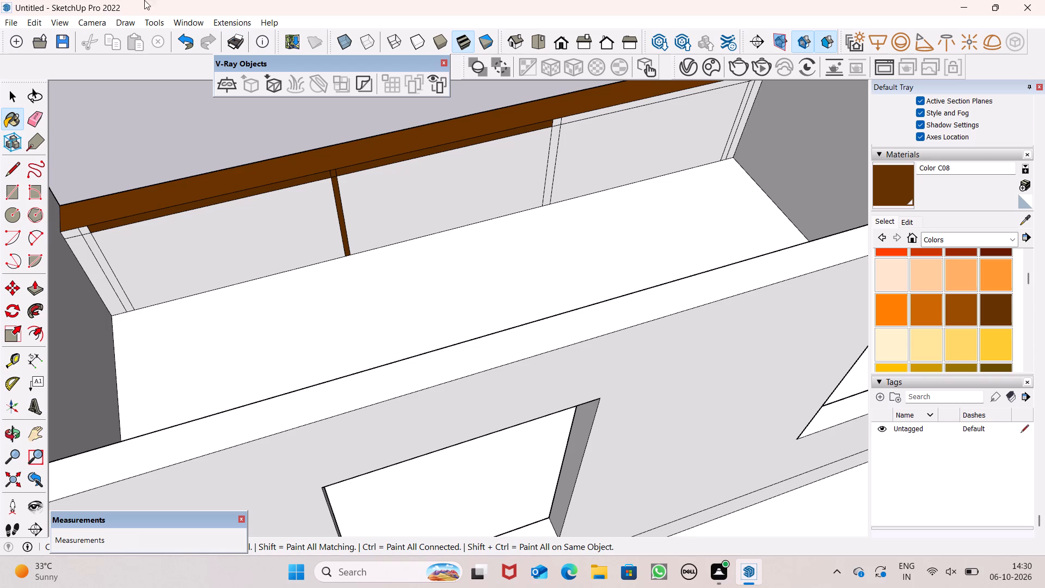
pyautogui.scroll(13, 60, 236)
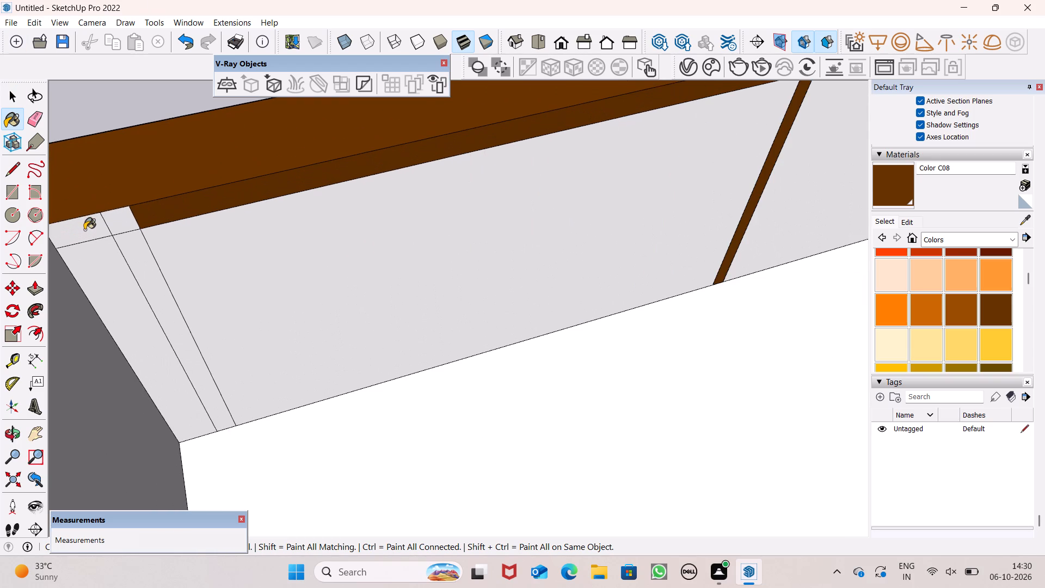
pyautogui.click(85, 229)
pyautogui.click(116, 219)
pyautogui.click(149, 284)
pyautogui.scroll(-2, 164, 252)
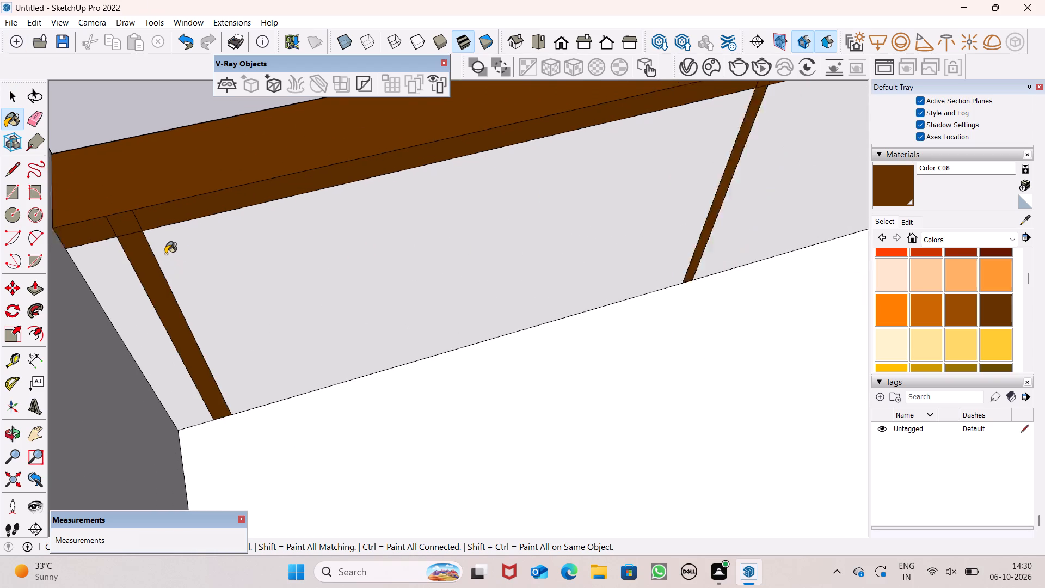
# Paint the rightmost vertical strip, the top band's right end piece and the adjoining band segment on the inner face with Color C08.
pyautogui.scroll(-13, 165, 254)
pyautogui.scroll(-3, 231, 240)
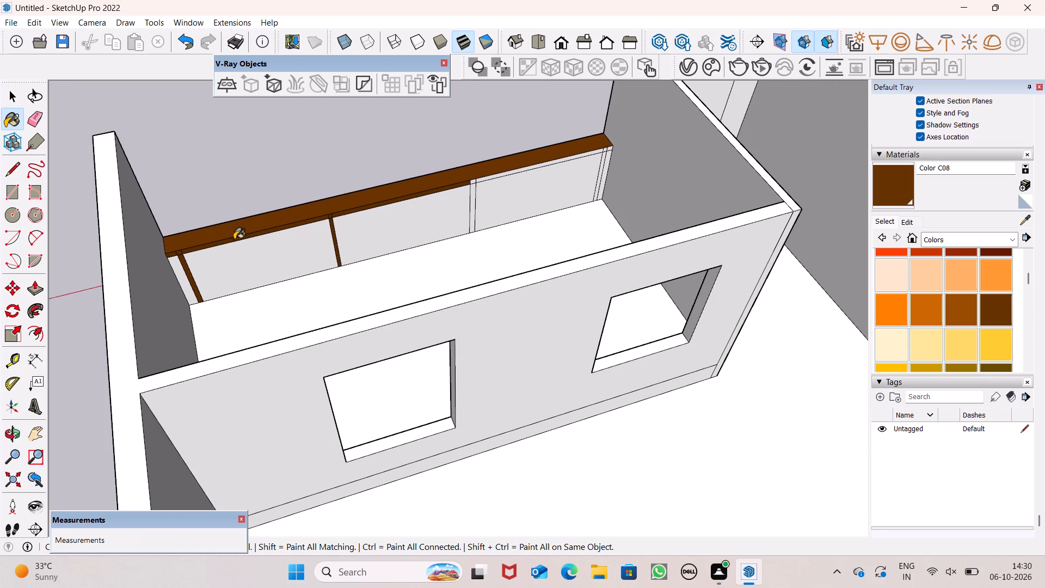
pyautogui.scroll(5, 573, 143)
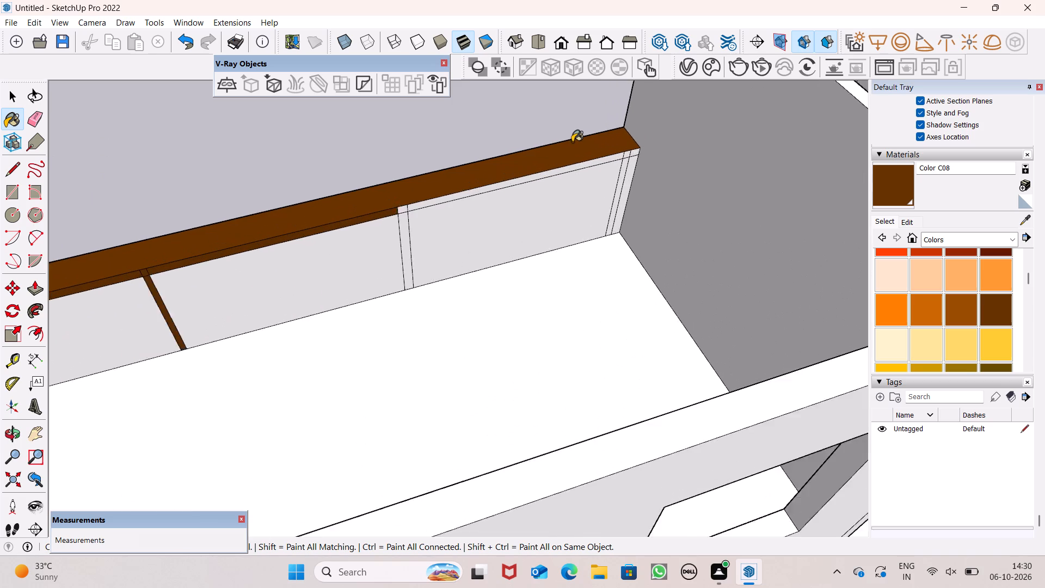
pyautogui.scroll(1, 572, 142)
pyautogui.scroll(5, 687, 145)
pyautogui.scroll(6, 618, 162)
pyautogui.click(619, 161)
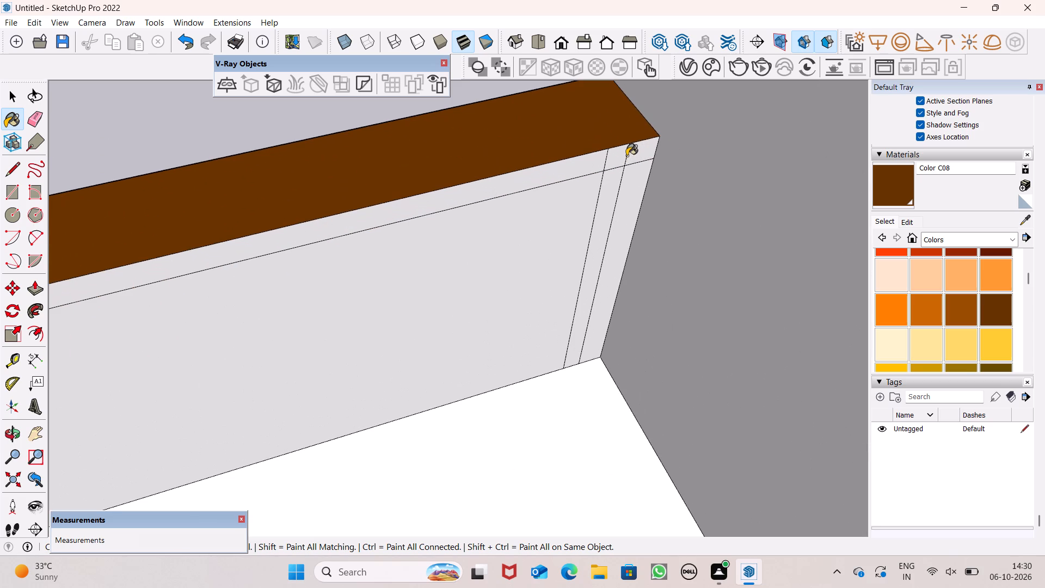
pyautogui.click(638, 154)
pyautogui.click(569, 163)
pyautogui.click(607, 180)
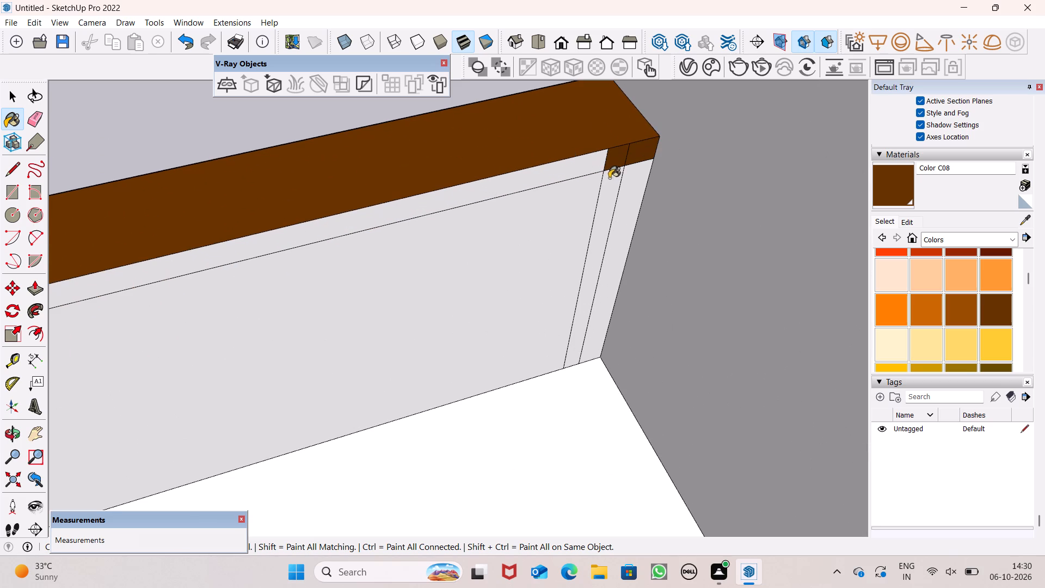
pyautogui.scroll(-7, 640, 150)
pyautogui.scroll(-1, 691, 166)
pyautogui.scroll(1, 691, 166)
pyautogui.scroll(-6, 691, 166)
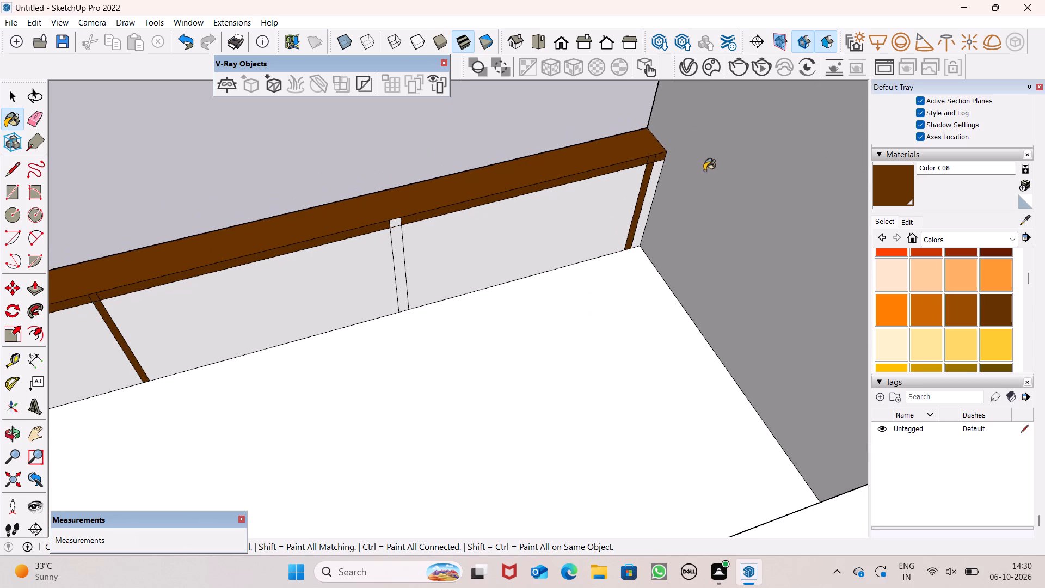
pyautogui.scroll(-4, 715, 161)
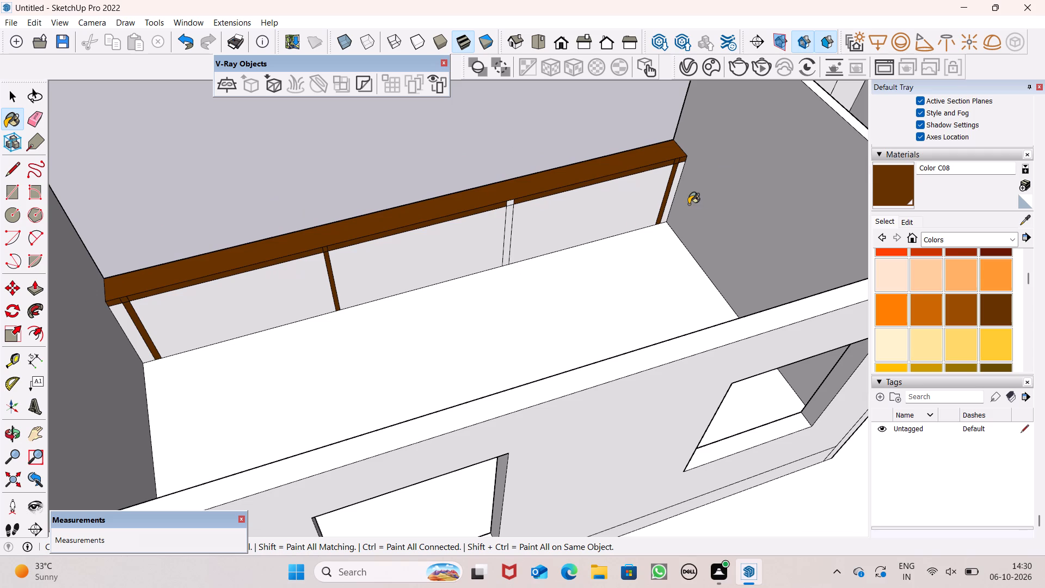
# Paint the remaining unpainted vertical strip on the parapet's inner face with Color C08, from the top edge to the floor.
pyautogui.scroll(7, 493, 208)
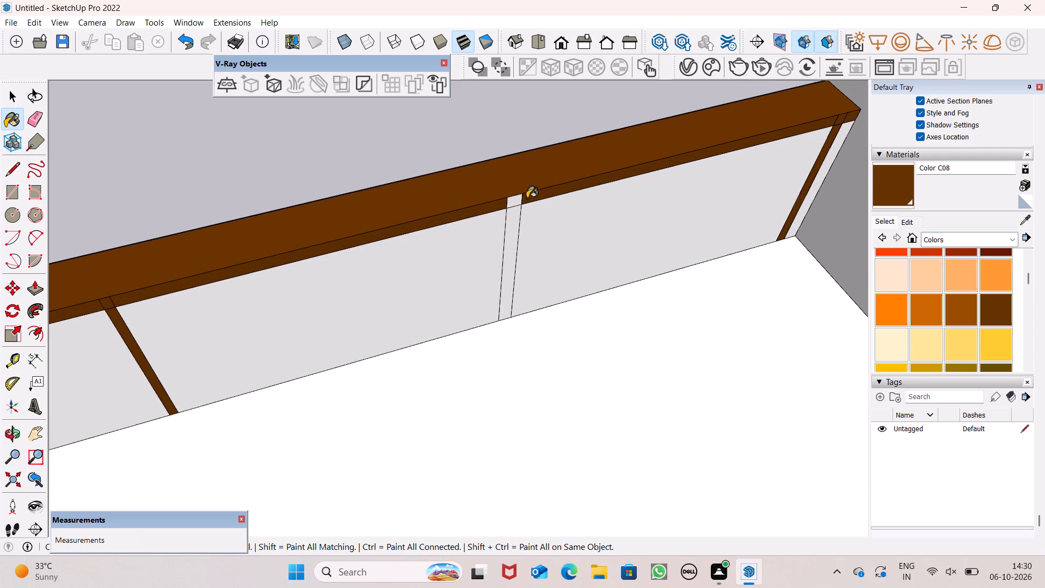
pyautogui.scroll(14, 527, 198)
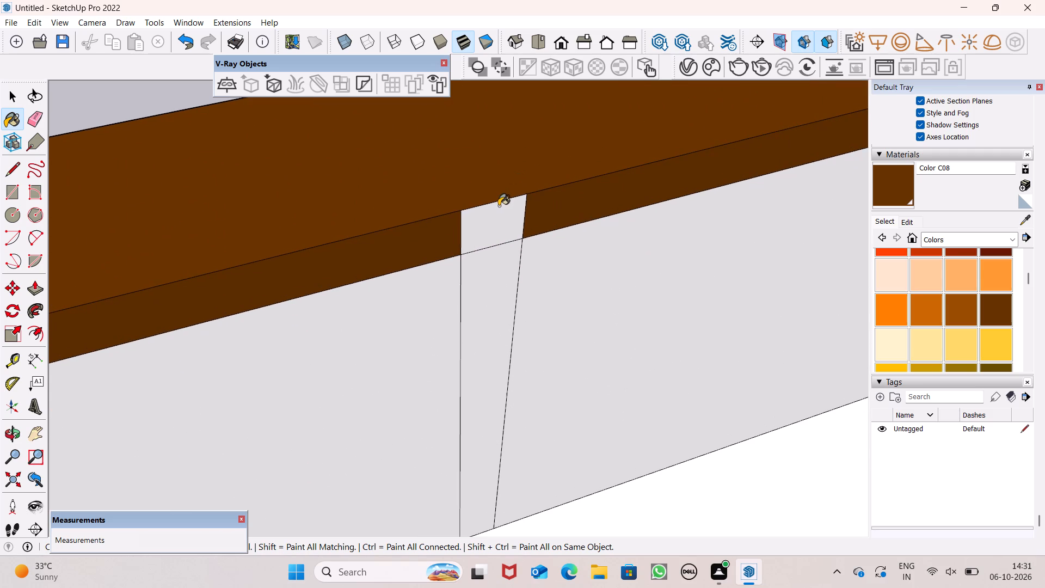
pyautogui.click(499, 206)
pyautogui.moveTo(498, 278); pyautogui.dragTo(503, 277)
pyautogui.scroll(-11, 570, 209)
pyautogui.moveTo(593, 236); pyautogui.dragTo(544, 249, button='middle')
pyautogui.scroll(-11, 560, 230)
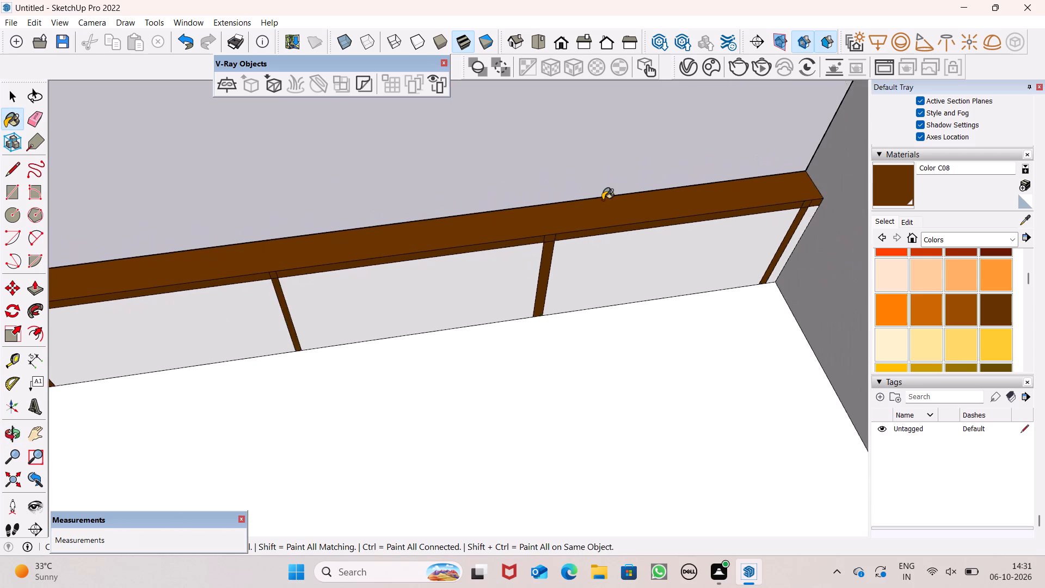
# Paint the horizontal top band on the parapet's railed face with Color C08, covering both end pieces and all three segments between the strips.
pyautogui.scroll(-4, 603, 200)
pyautogui.scroll(1, 416, 256)
pyautogui.moveTo(416, 256); pyautogui.dragTo(511, 304, button='middle')
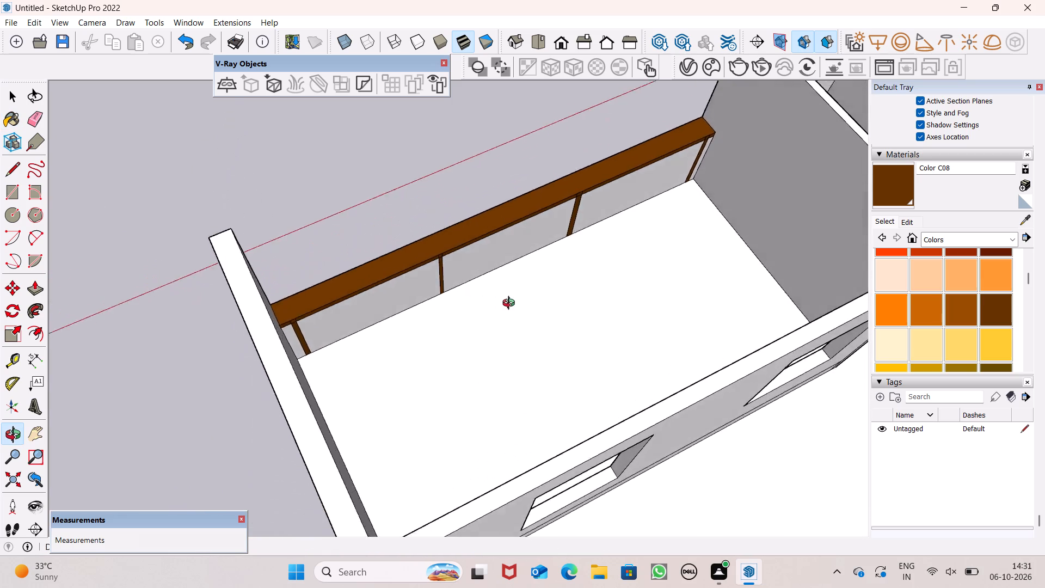
pyautogui.moveTo(511, 304); pyautogui.dragTo(1044, 239, button='middle')
pyautogui.scroll(1, 502, 244)
pyautogui.moveTo(502, 243); pyautogui.dragTo(693, 132, button='middle')
pyautogui.scroll(1, 125, 186)
pyautogui.scroll(4, 0, 175)
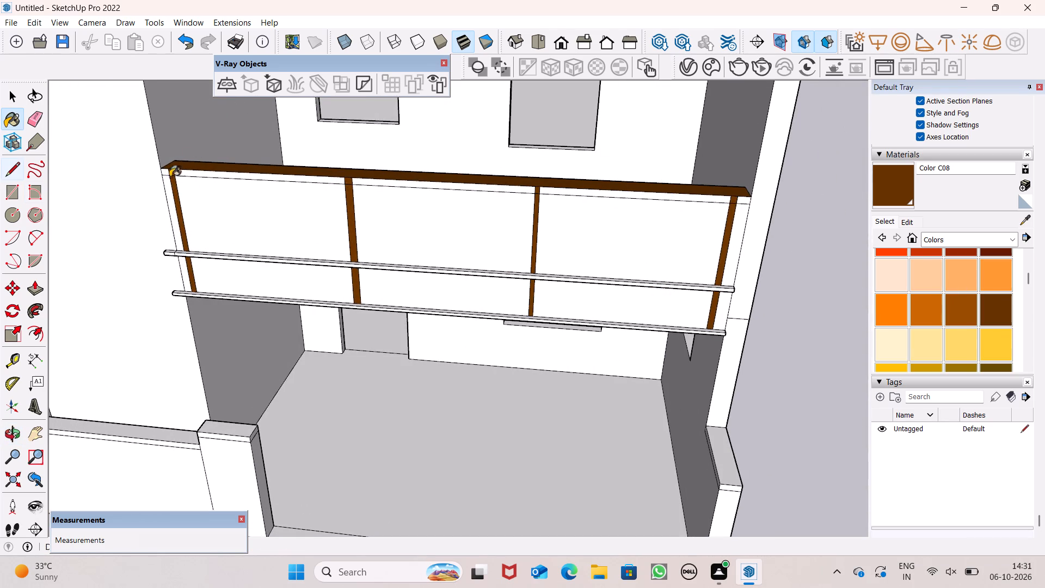
pyautogui.scroll(10, 154, 182)
pyautogui.click(167, 166)
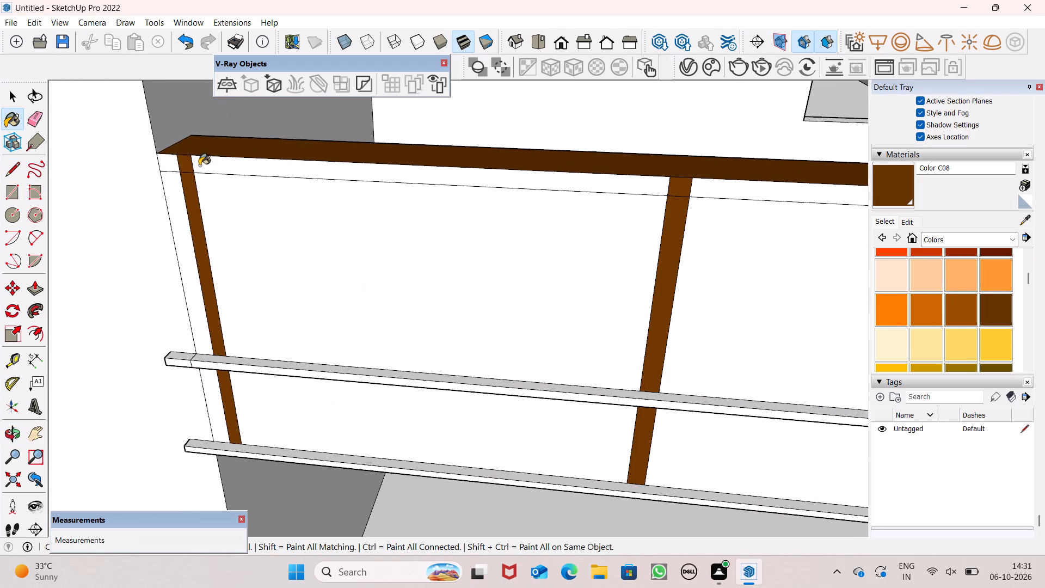
pyautogui.click(206, 167)
pyautogui.scroll(-2, 478, 178)
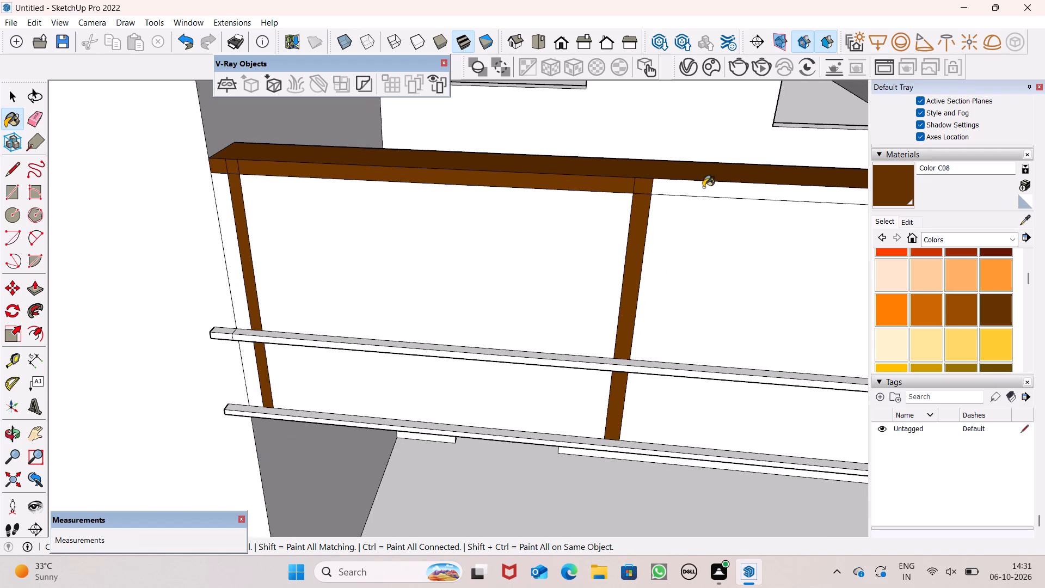
pyautogui.click(703, 190)
pyautogui.scroll(-7, 604, 175)
pyautogui.scroll(-6, 391, 173)
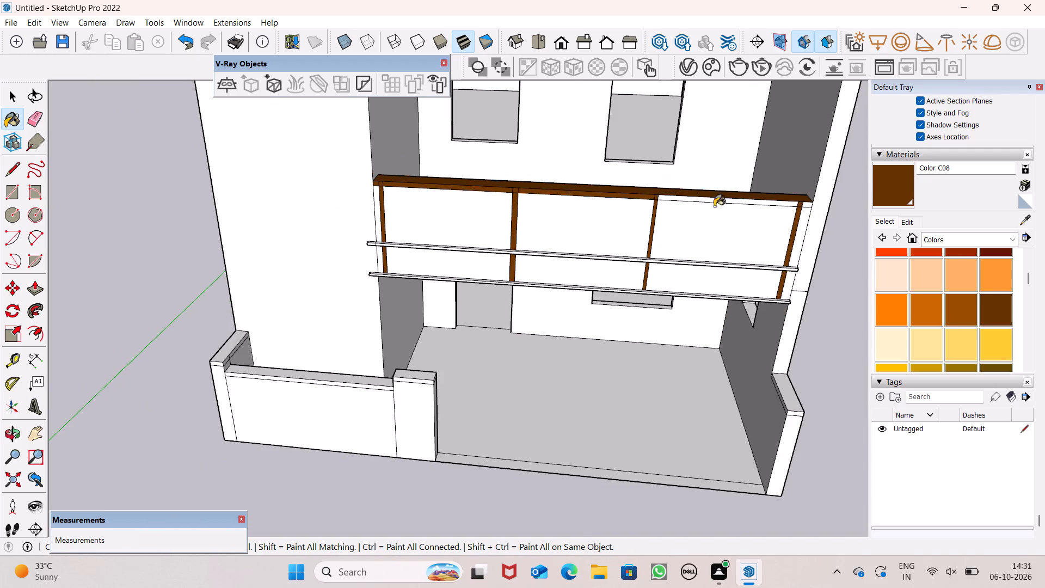
pyautogui.scroll(14, 733, 215)
pyautogui.click(766, 193)
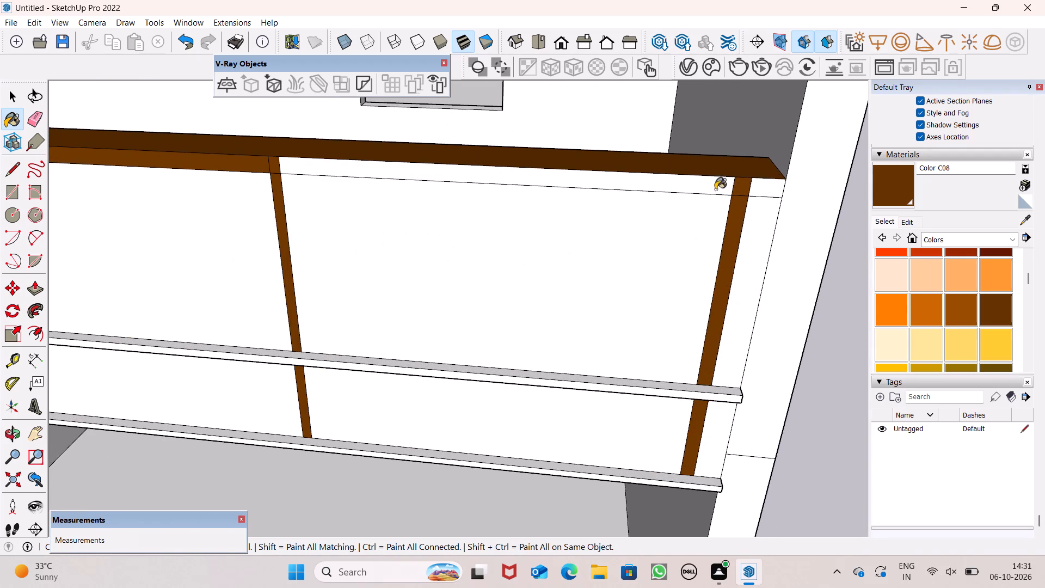
pyautogui.click(715, 189)
pyautogui.scroll(-5, 723, 177)
pyautogui.scroll(-4, 771, 193)
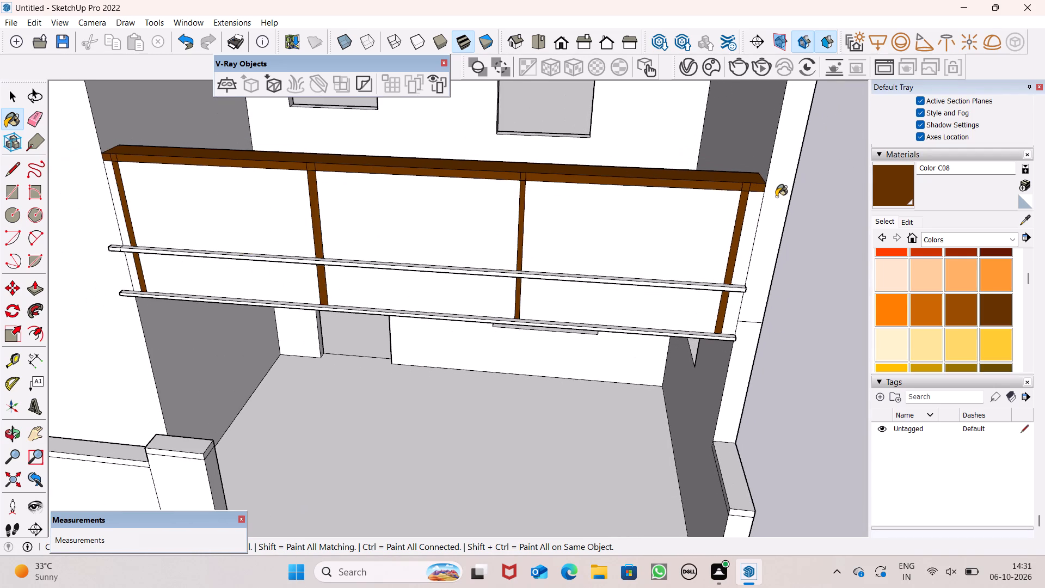
pyautogui.scroll(-3, 776, 197)
pyautogui.scroll(5, 358, 248)
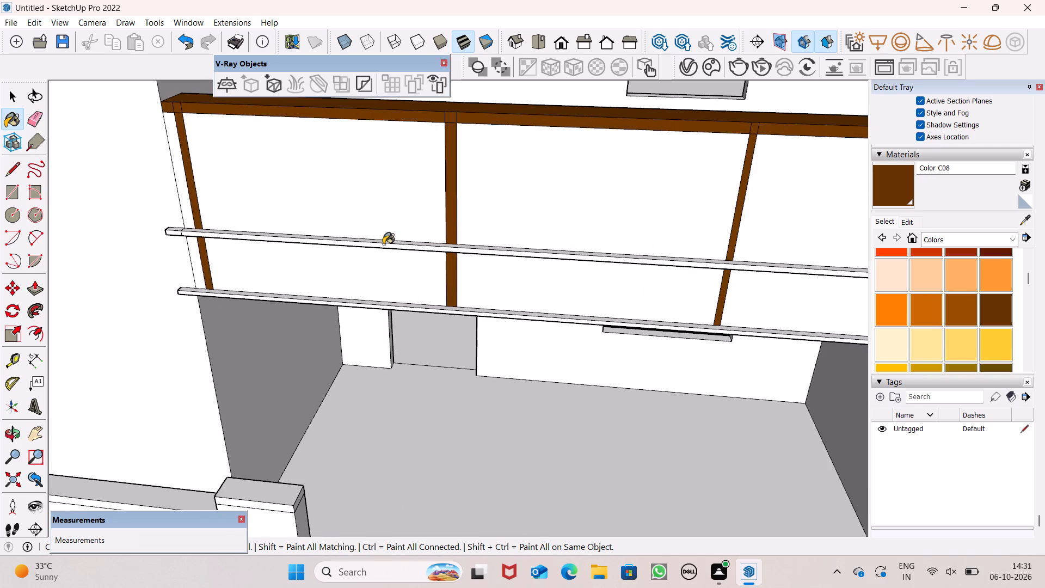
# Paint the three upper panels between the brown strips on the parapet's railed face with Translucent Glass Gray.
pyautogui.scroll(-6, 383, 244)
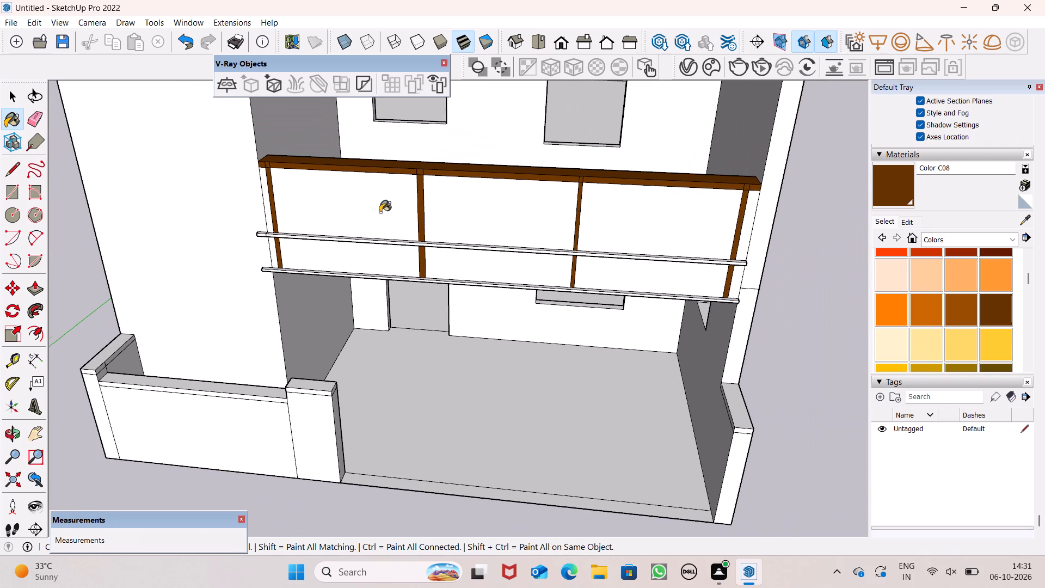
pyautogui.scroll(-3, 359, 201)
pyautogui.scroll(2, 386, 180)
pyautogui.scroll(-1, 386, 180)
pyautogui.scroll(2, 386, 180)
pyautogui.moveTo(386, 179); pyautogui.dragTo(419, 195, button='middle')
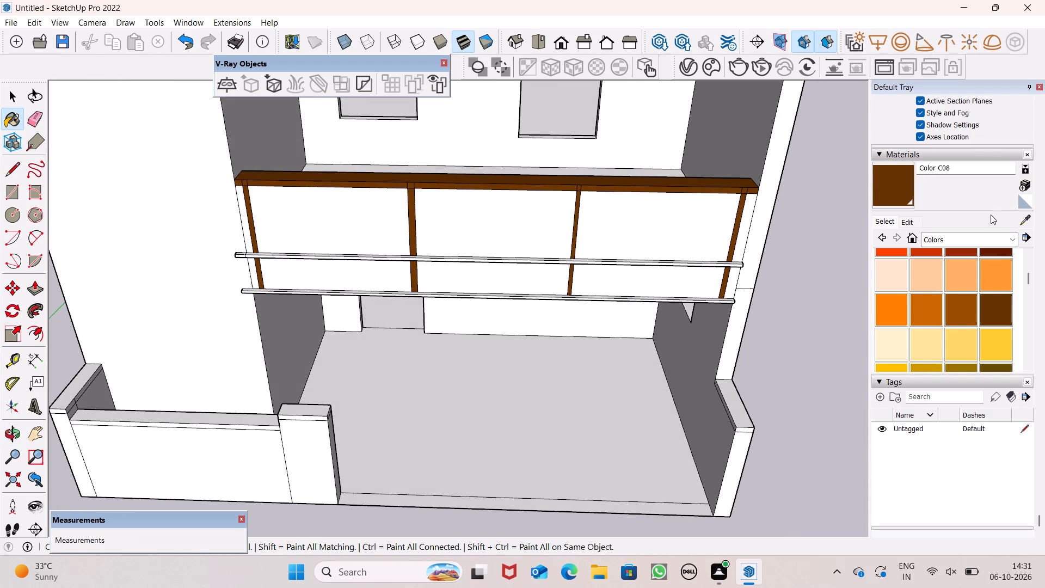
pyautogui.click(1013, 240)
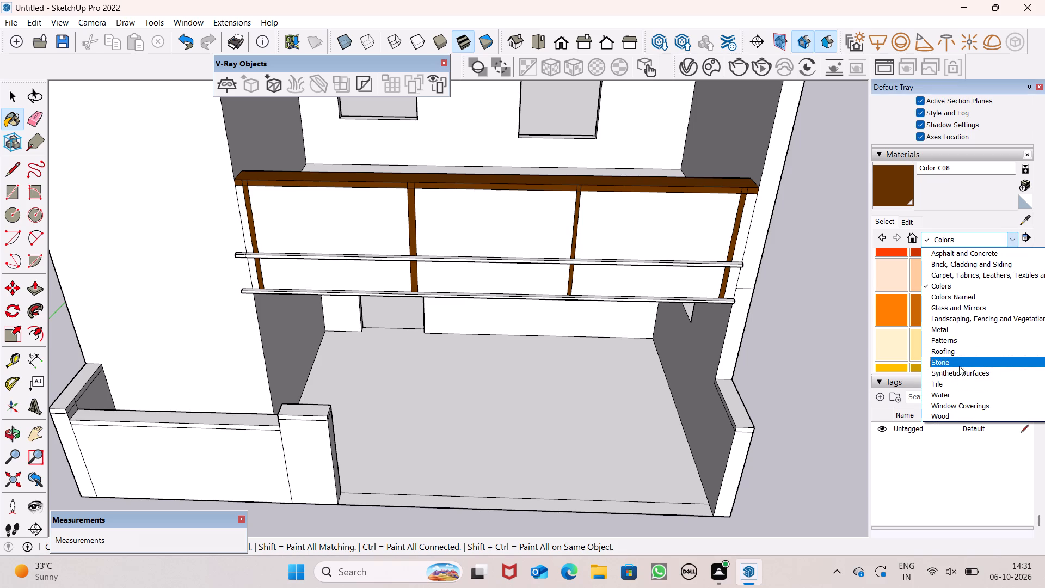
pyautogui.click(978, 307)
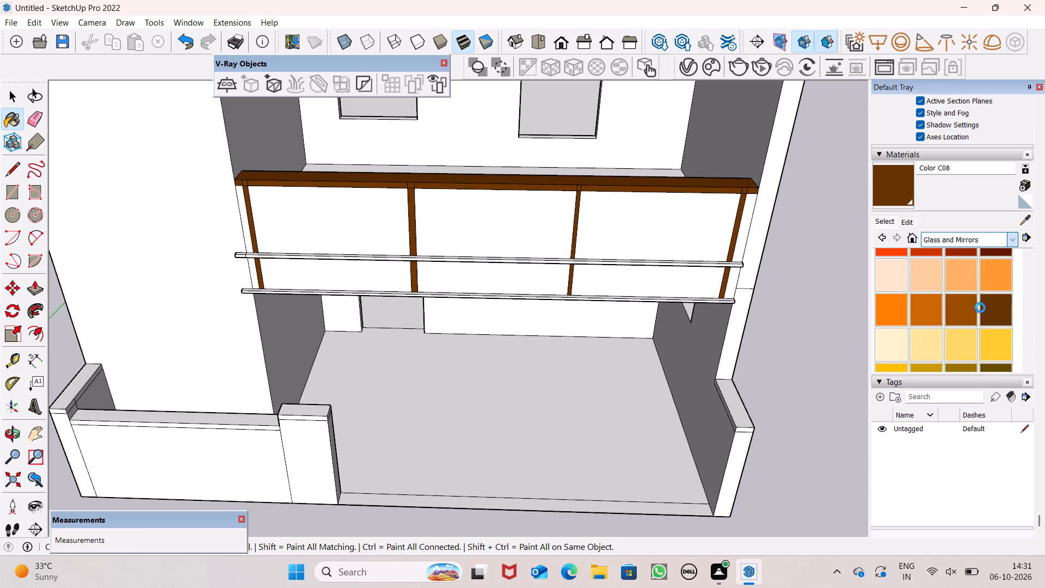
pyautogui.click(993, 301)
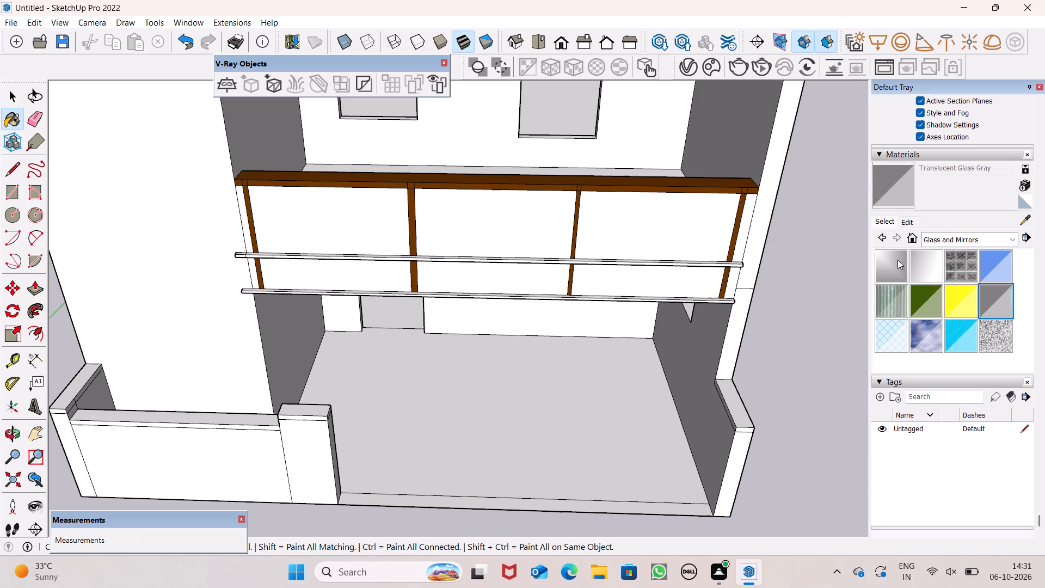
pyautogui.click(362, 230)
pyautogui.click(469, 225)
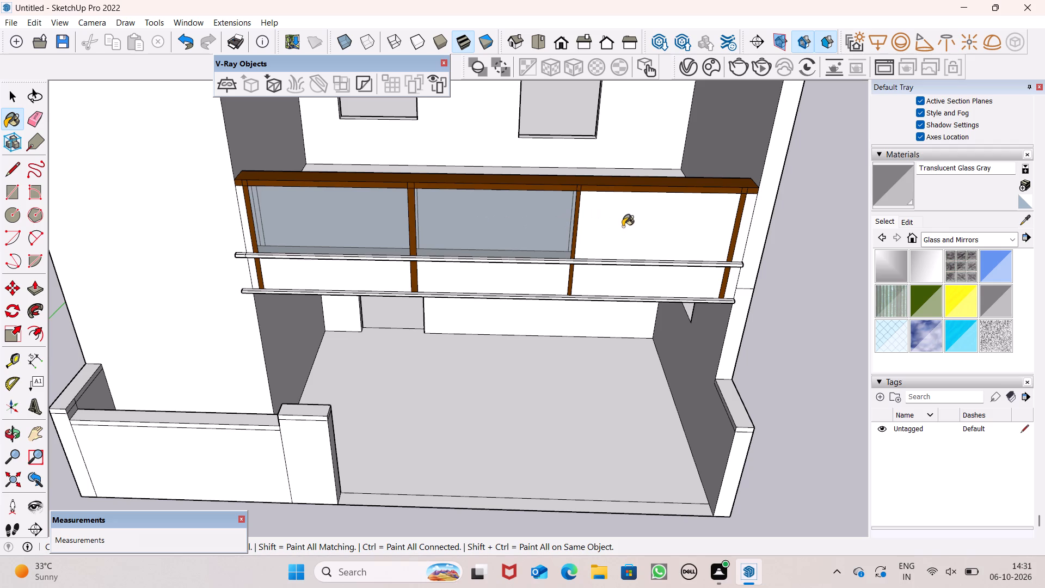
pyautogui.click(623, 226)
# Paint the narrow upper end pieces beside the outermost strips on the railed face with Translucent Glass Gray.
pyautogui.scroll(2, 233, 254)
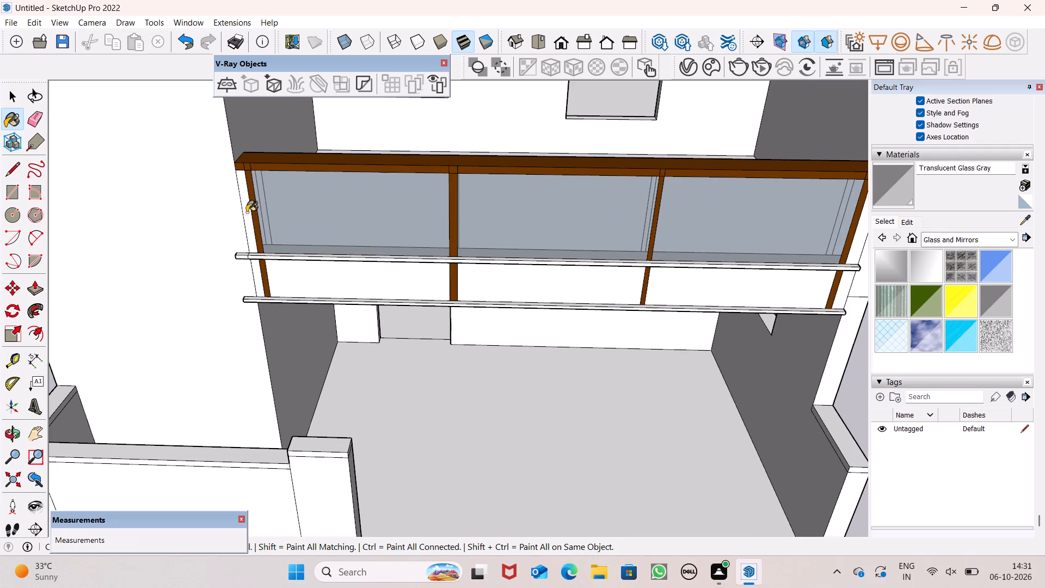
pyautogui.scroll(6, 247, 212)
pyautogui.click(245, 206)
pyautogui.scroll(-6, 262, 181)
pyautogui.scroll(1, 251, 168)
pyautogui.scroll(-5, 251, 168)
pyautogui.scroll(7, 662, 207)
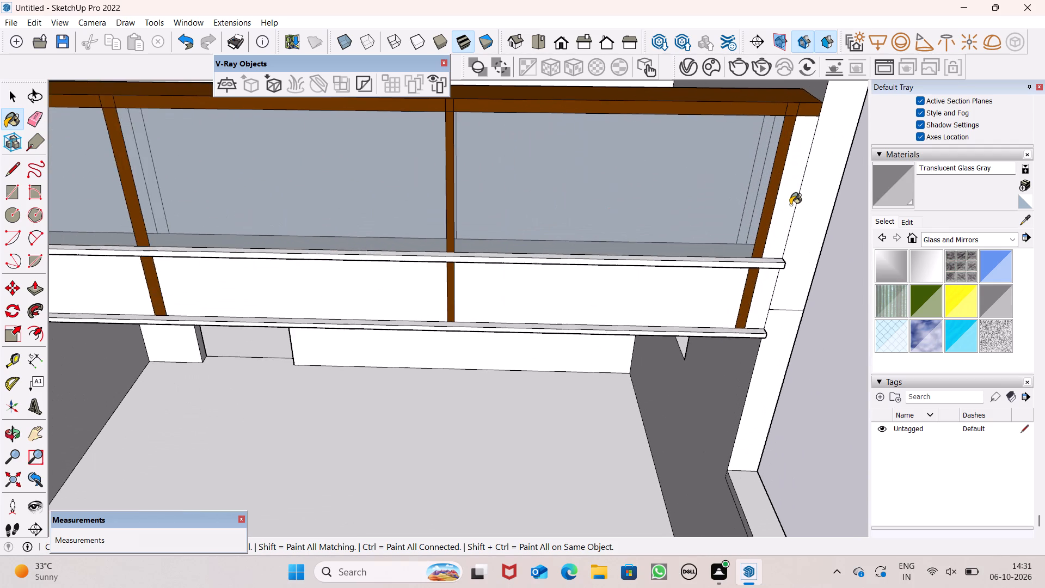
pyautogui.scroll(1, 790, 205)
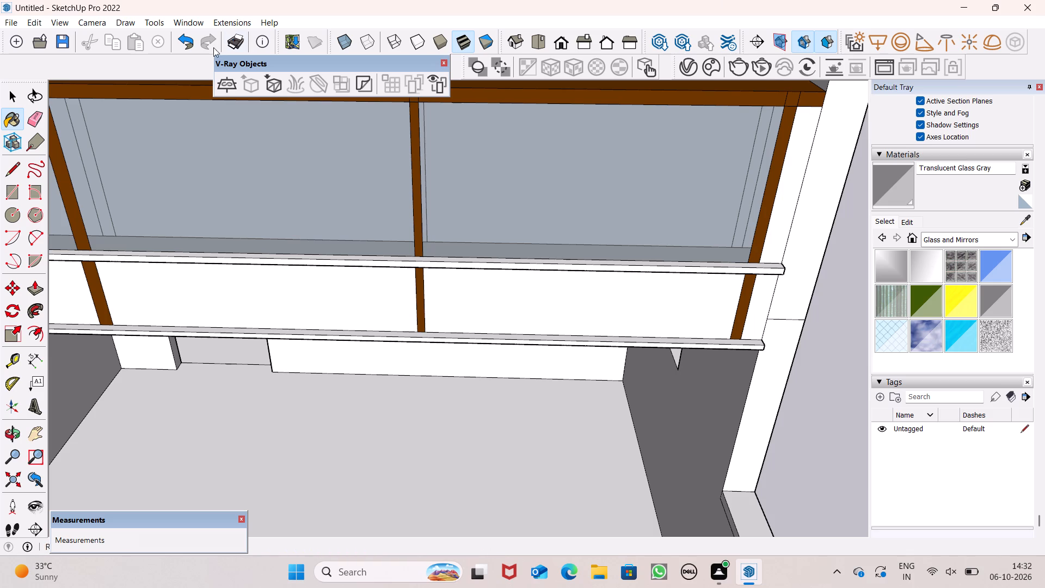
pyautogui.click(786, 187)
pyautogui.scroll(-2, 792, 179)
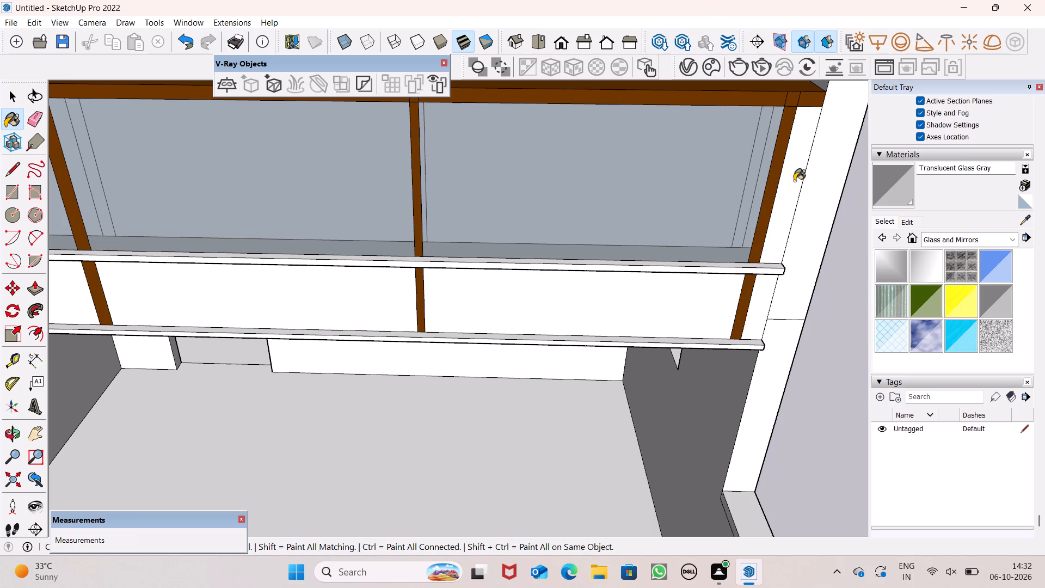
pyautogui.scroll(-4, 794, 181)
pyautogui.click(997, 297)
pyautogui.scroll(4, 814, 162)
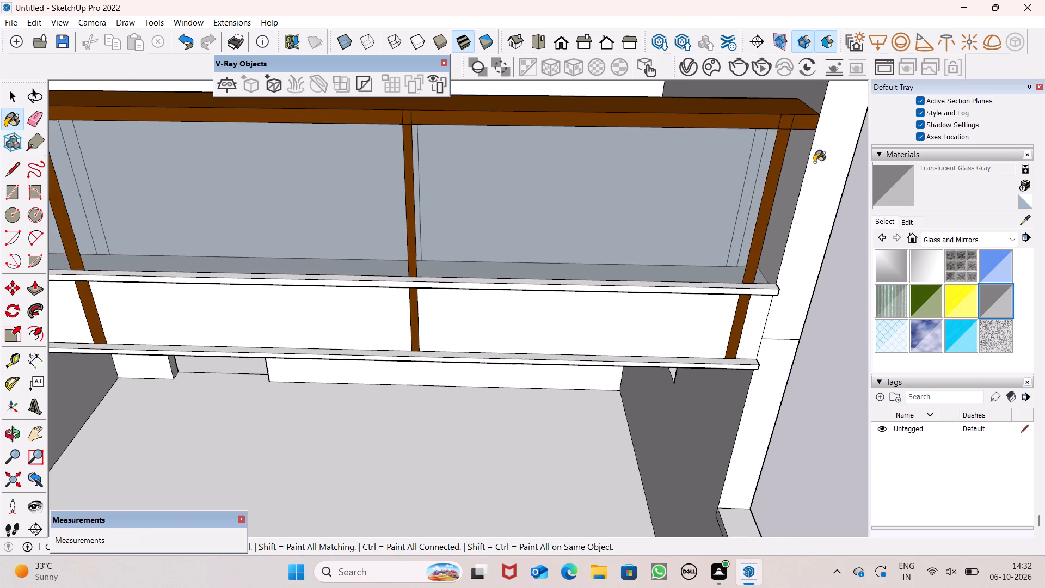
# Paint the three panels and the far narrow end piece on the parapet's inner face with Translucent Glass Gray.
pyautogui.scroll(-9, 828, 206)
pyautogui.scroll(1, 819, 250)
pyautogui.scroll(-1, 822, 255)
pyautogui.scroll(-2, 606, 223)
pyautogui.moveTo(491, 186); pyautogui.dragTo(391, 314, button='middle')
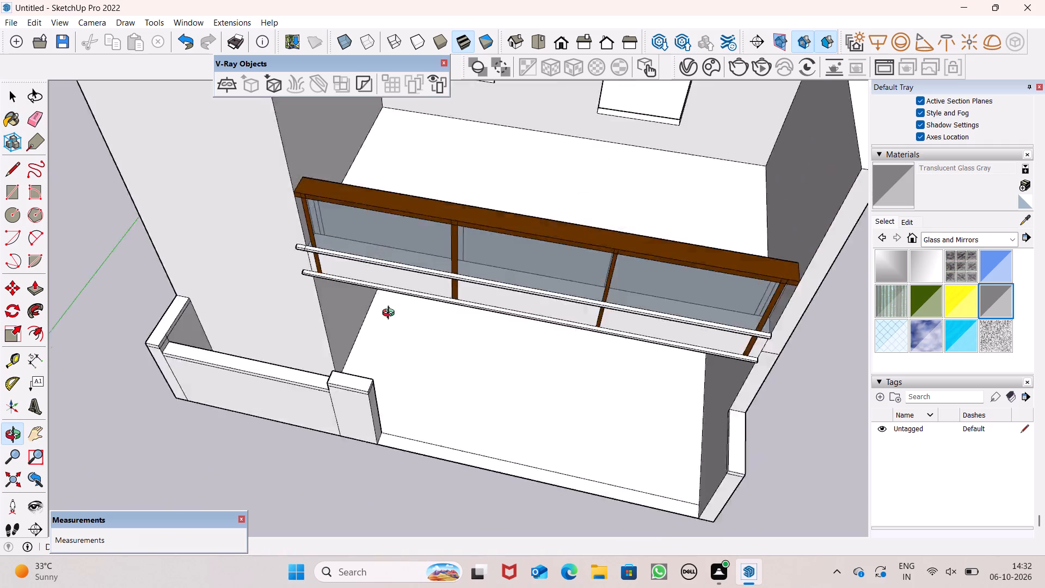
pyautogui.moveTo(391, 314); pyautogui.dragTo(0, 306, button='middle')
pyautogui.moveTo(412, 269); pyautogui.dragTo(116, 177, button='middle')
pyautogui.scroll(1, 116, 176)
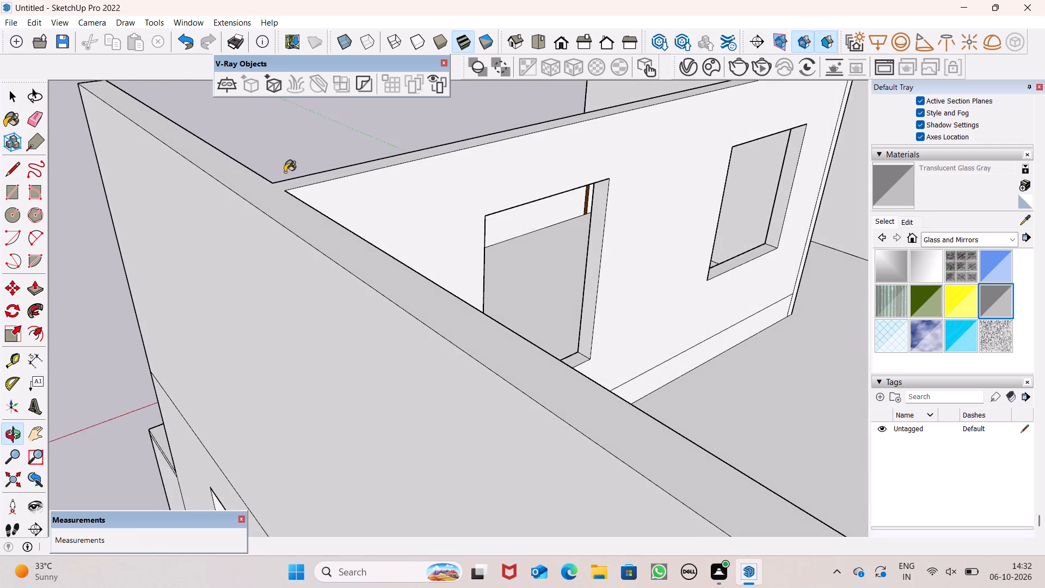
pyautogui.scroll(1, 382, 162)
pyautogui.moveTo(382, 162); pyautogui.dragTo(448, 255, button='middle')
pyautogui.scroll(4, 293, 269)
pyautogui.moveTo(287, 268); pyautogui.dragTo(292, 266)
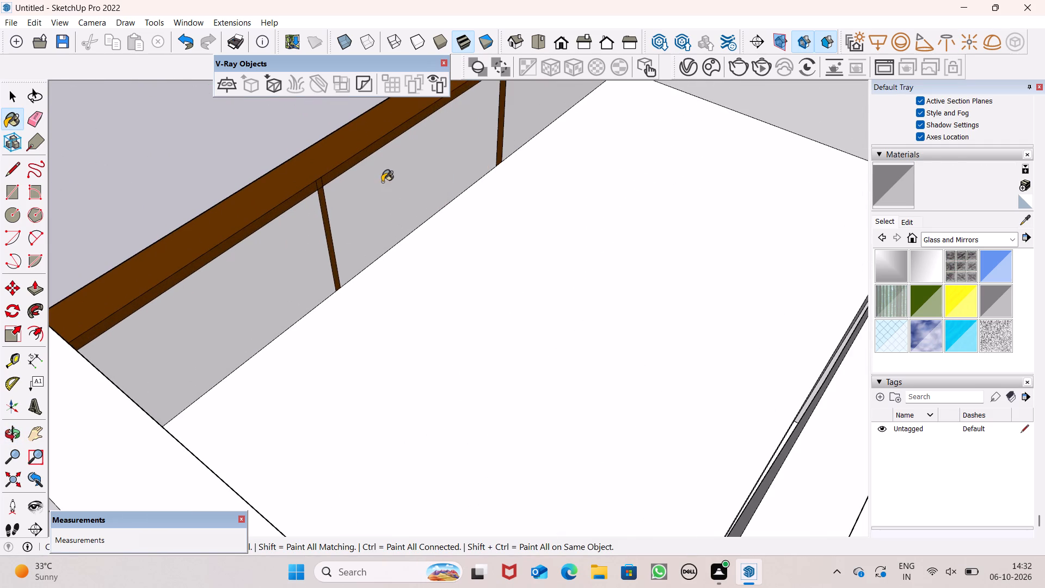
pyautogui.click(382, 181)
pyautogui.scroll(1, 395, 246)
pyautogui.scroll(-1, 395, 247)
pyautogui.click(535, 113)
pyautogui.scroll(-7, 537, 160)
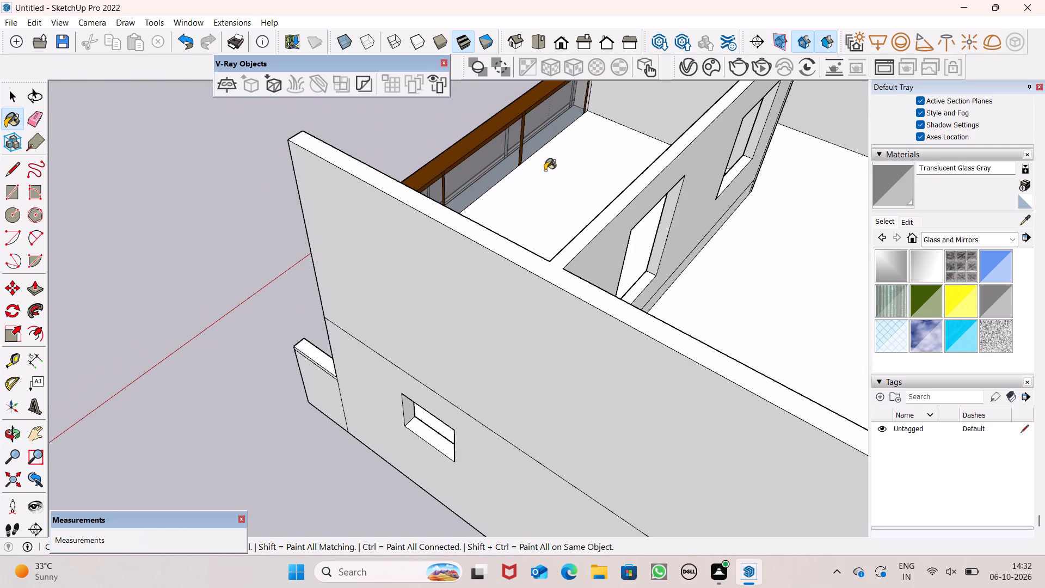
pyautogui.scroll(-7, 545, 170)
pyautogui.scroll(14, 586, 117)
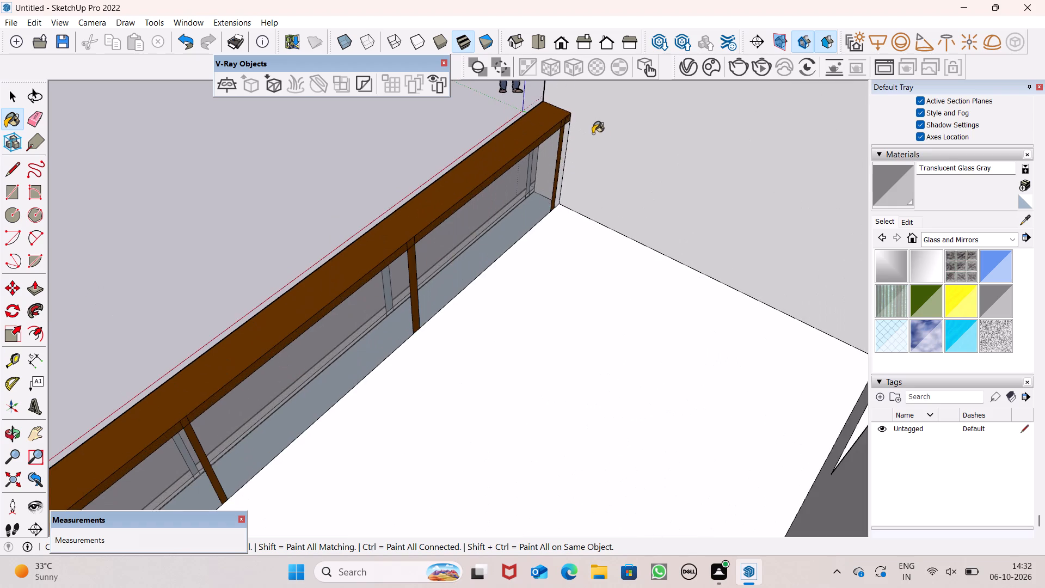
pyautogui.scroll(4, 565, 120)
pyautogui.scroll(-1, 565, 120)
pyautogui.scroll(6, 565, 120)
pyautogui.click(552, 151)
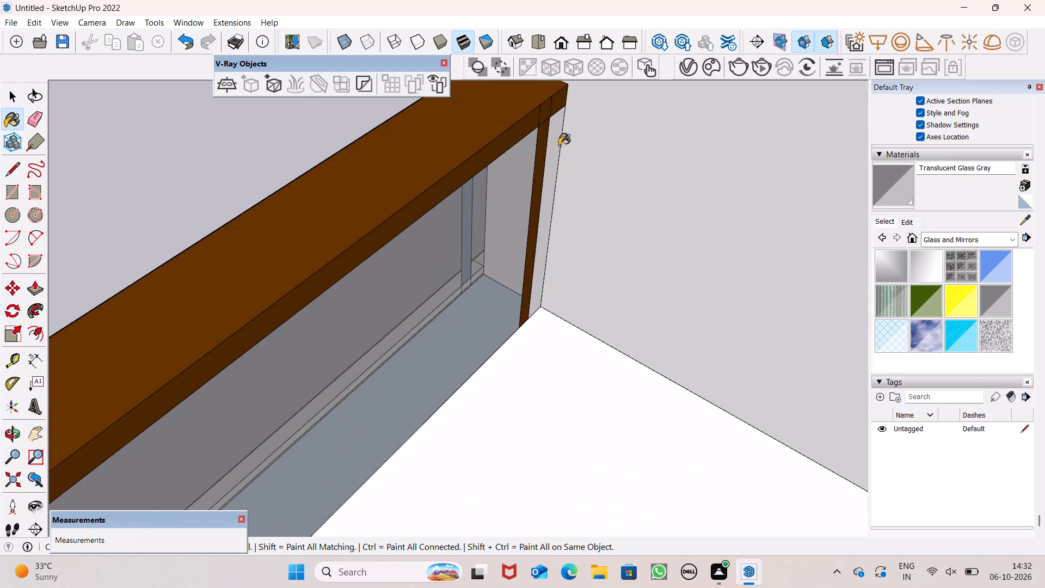
# Examine the glazed parapet and its brown frame from the terrace side and the front of the building.
pyautogui.scroll(-6, 630, 135)
pyautogui.scroll(1, 645, 156)
pyautogui.scroll(-11, 654, 155)
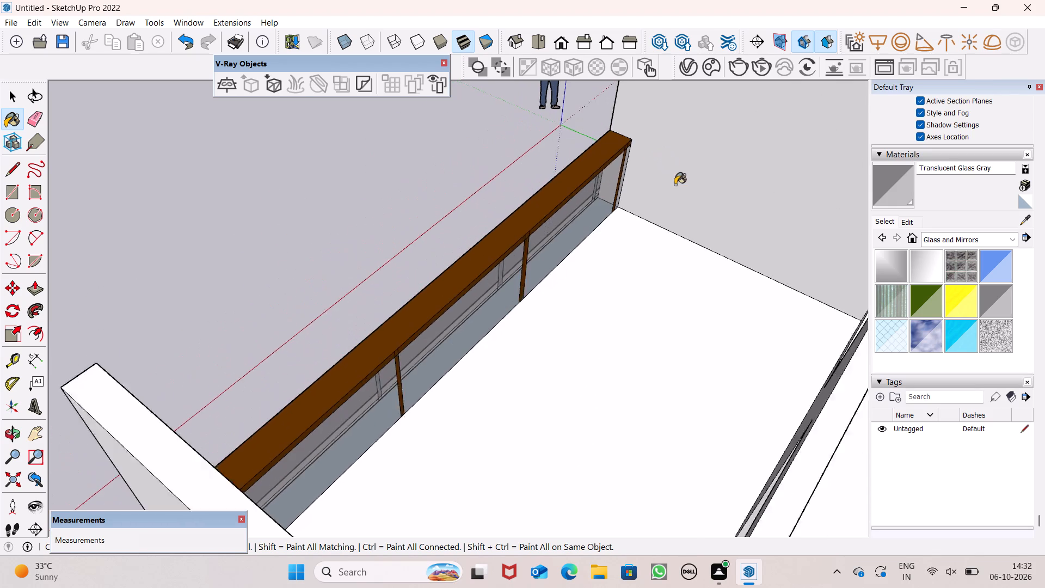
pyautogui.scroll(-2, 675, 185)
pyautogui.scroll(1, 623, 198)
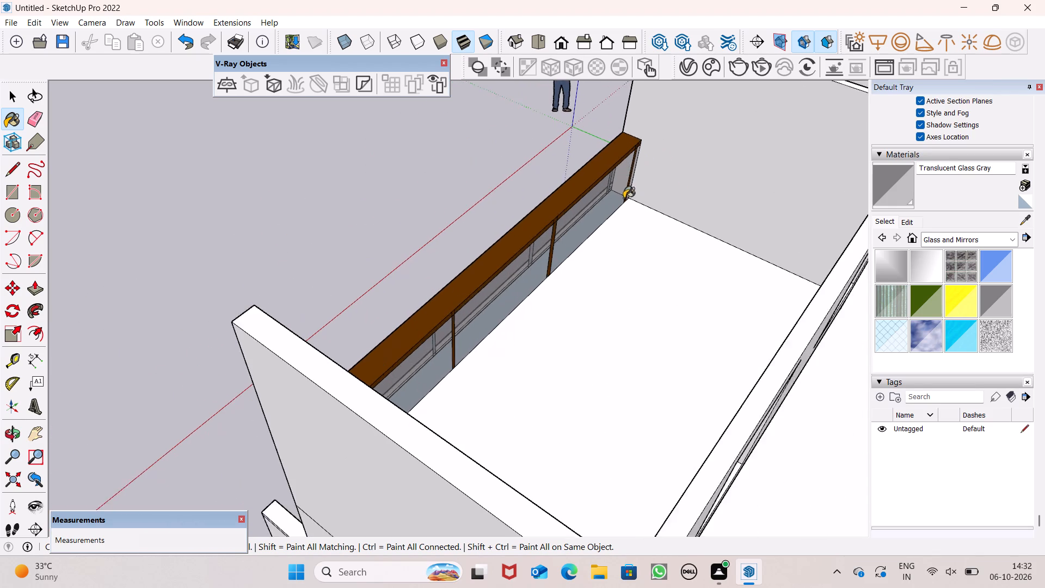
pyautogui.moveTo(624, 198); pyautogui.dragTo(1044, 169, button='middle')
pyautogui.moveTo(855, 231); pyautogui.dragTo(931, 183, button='middle')
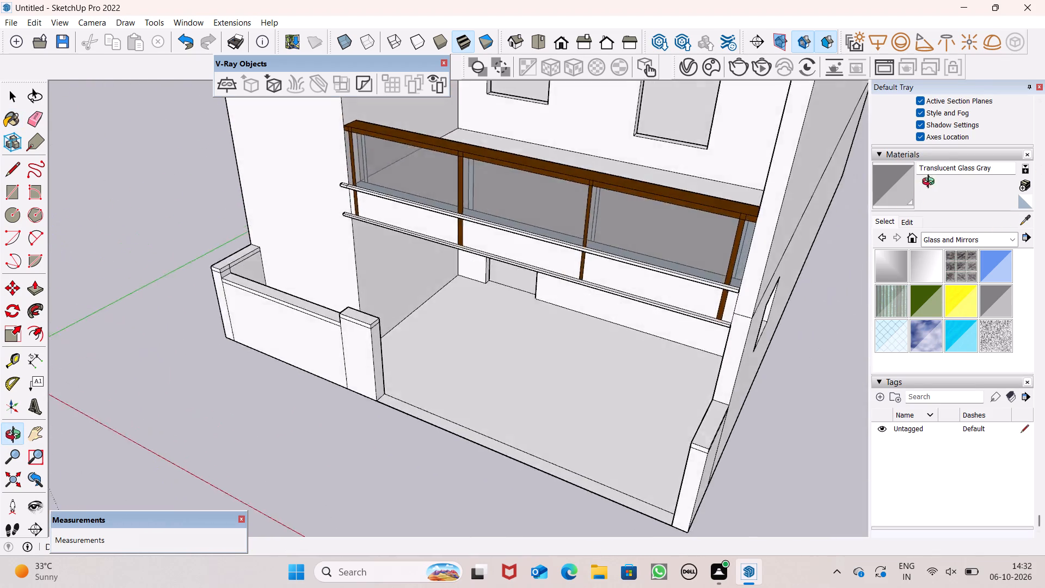
pyautogui.moveTo(931, 183); pyautogui.dragTo(1041, 121, button='middle')
pyautogui.scroll(1, 731, 226)
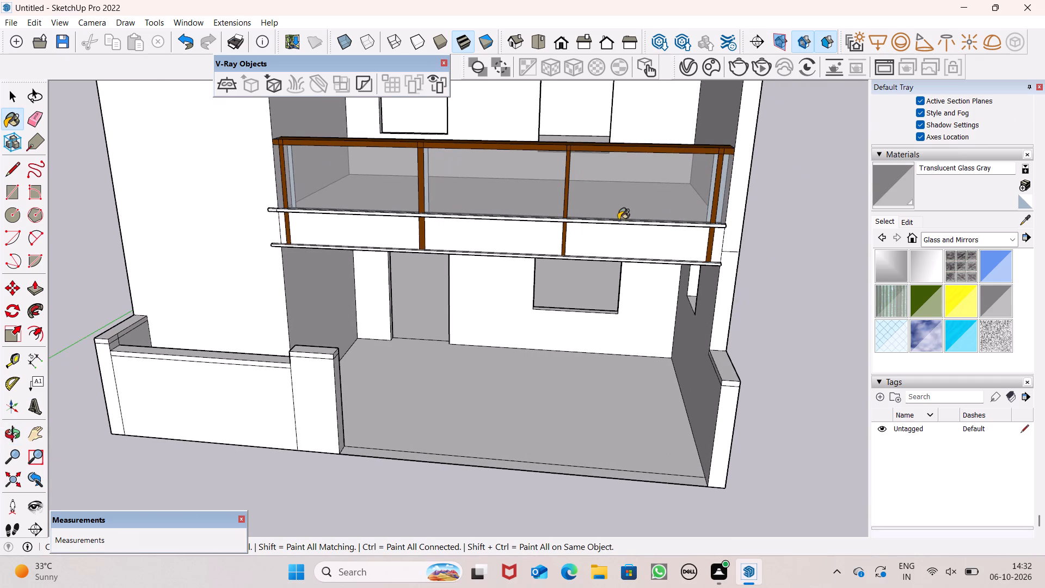
pyautogui.moveTo(421, 201); pyautogui.dragTo(597, 197, button='middle')
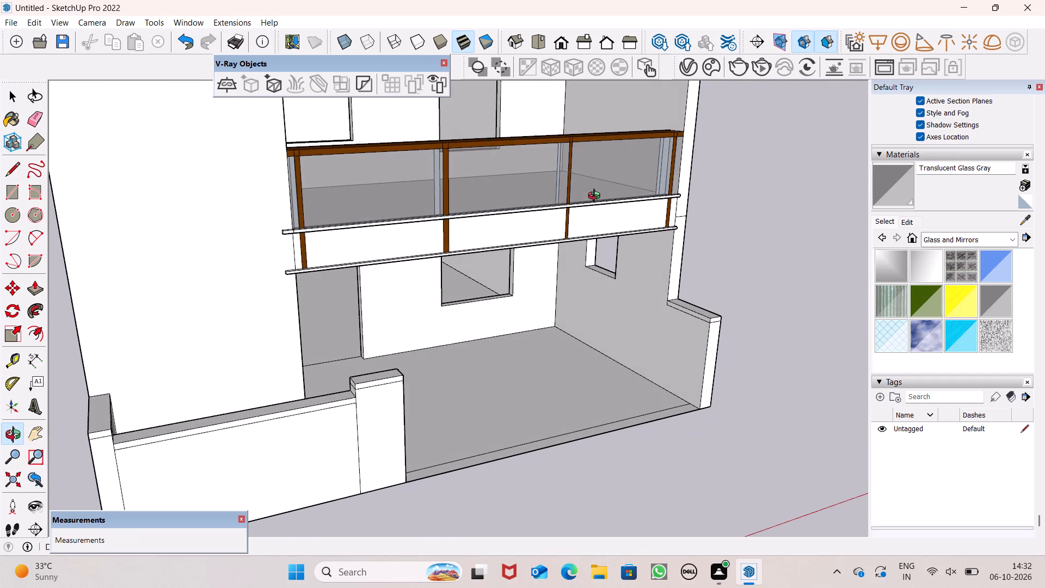
pyautogui.moveTo(597, 197); pyautogui.dragTo(595, 197, button='middle')
pyautogui.scroll(-4, 387, 137)
pyautogui.moveTo(495, 168); pyautogui.dragTo(269, 151, button='middle')
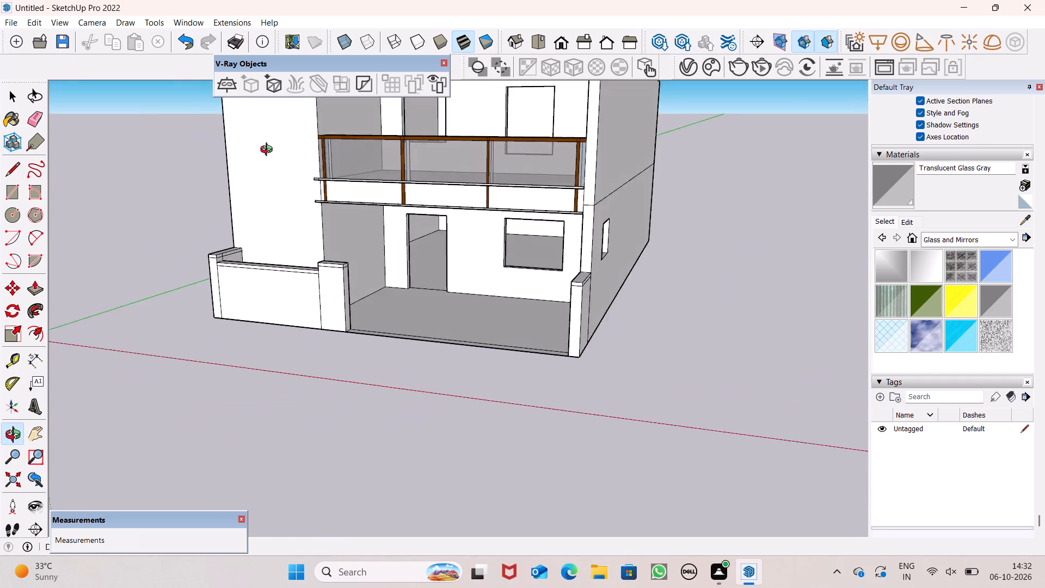
pyautogui.moveTo(269, 151); pyautogui.dragTo(394, 230, button='middle')
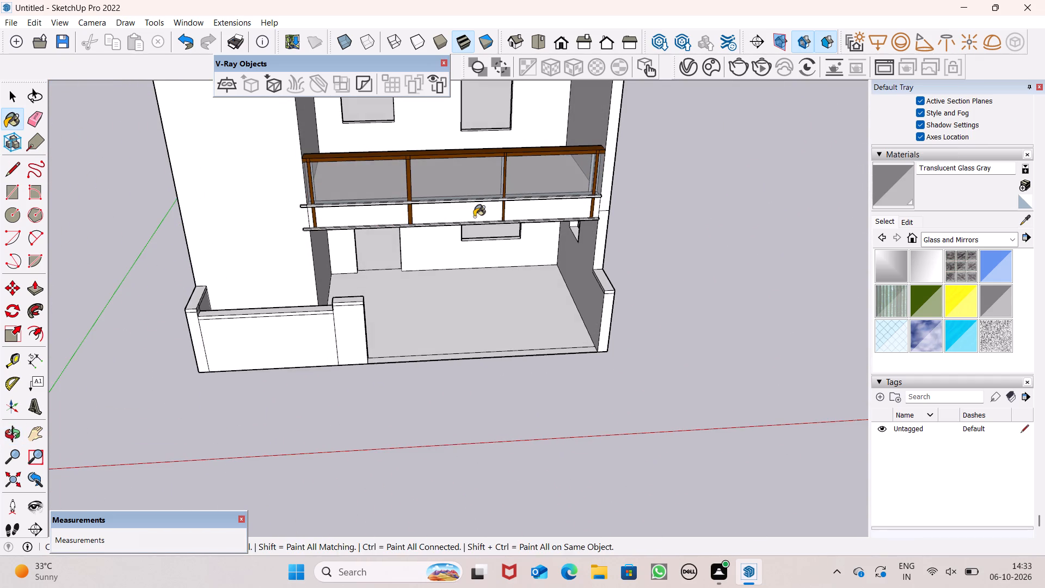
# Undo the glass and brown painting on the parapet's top, railed face and inner face.
pyautogui.press('space')
pyautogui.hotkey('ctrl', 'z')
pyautogui.hotkey('ctrl', 'z')
pyautogui.hotkey('ctrl', 'z')
pyautogui.hotkey('ctrl', 'z')
pyautogui.hotkey('ctrl', 'z')
pyautogui.hotkey('ctrl', 'z')
pyautogui.hotkey('ctrl', 'z')
pyautogui.hotkey('ctrl', 'z')
pyautogui.hotkey('ctrl', 'z')
pyautogui.hotkey('ctrl', 'z')
pyautogui.hotkey('ctrl', 'z')
pyautogui.hotkey('ctrl', 'z')
pyautogui.hotkey('ctrl', 'z')
pyautogui.hotkey('ctrl', 'z')
pyautogui.hotkey('ctrl', 'z')
pyautogui.hotkey('ctrl', 'z')
pyautogui.hotkey('ctrl', 'z')
pyautogui.hotkey('ctrl', 'z')
pyautogui.hotkey('ctrl', 'z')
pyautogui.hotkey('ctrl', 'z')
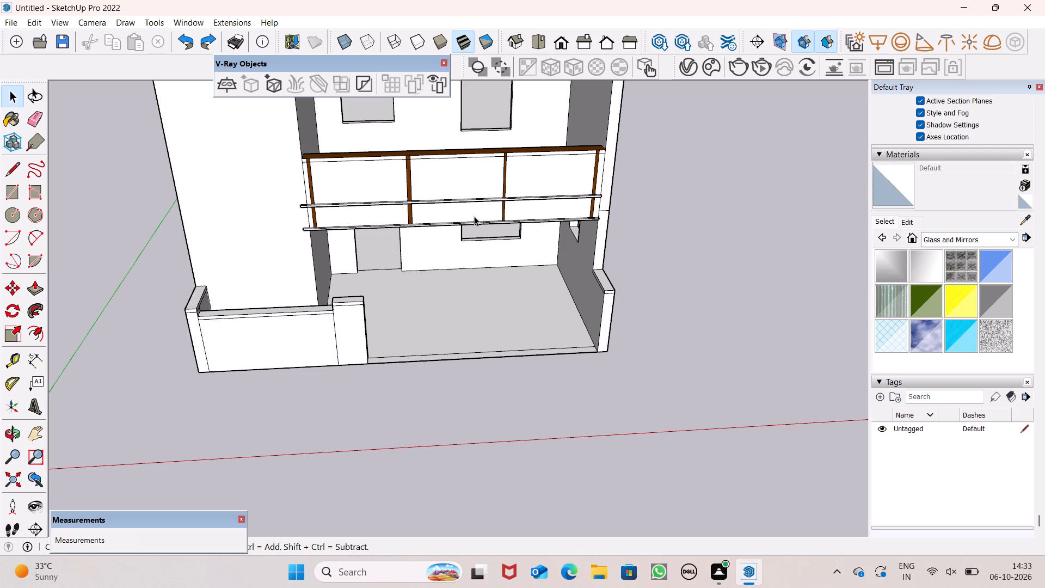
pyautogui.hotkey('ctrl', 'z')
pyautogui.hotkey('ctrl', 'z')
pyautogui.hotkey('ctrl', 'z')
pyautogui.hotkey('ctrl', 'z')
pyautogui.hotkey('ctrl', 'z')
pyautogui.hotkey('ctrl', 'z')
pyautogui.hotkey('ctrl', 'z')
pyautogui.hotkey('ctrl', 'z')
pyautogui.hotkey('ctrl', 'z')
pyautogui.hotkey('ctrl', 'z')
pyautogui.hotkey('ctrl', 'z')
pyautogui.hotkey('ctrl', 'z')
pyautogui.hotkey('ctrl', 'z')
pyautogui.hotkey('ctrl', 'z')
pyautogui.hotkey('ctrl', 'z')
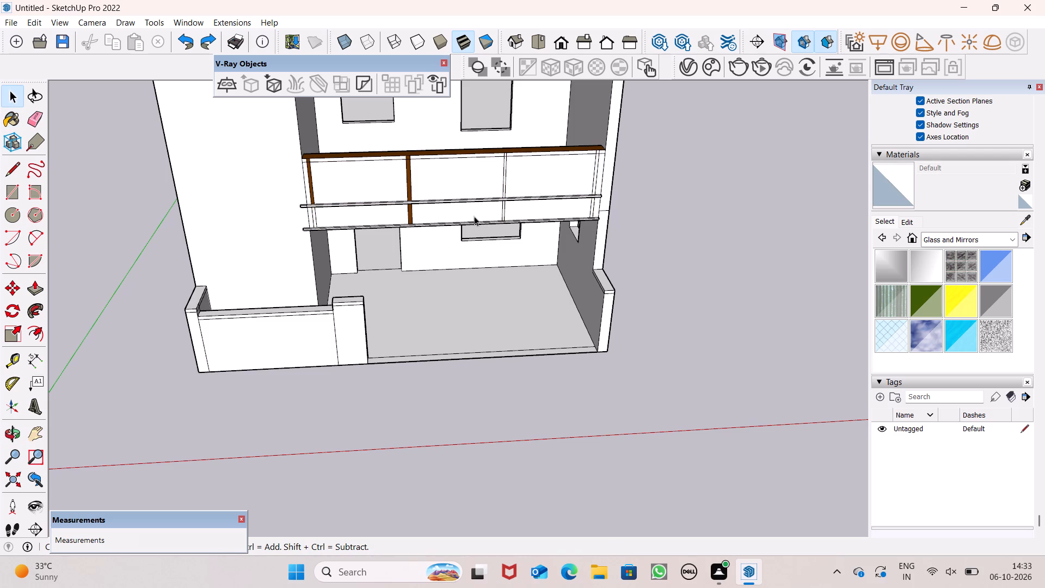
pyautogui.hotkey('ctrl', 'z')
pyautogui.hotkey('ctrl', 'z')
pyautogui.hotkey('ctrl', 'z')
pyautogui.hotkey('ctrl', 'z')
pyautogui.hotkey('ctrl', 'z')
pyautogui.hotkey('ctrl', 'z')
pyautogui.hotkey('ctrl', 'z')
pyautogui.hotkey('ctrl', 'z')
pyautogui.hotkey('ctrl', 'z')
pyautogui.hotkey('ctrl', 'z')
pyautogui.hotkey('ctrl', 'z')
pyautogui.hotkey('ctrl', 'z')
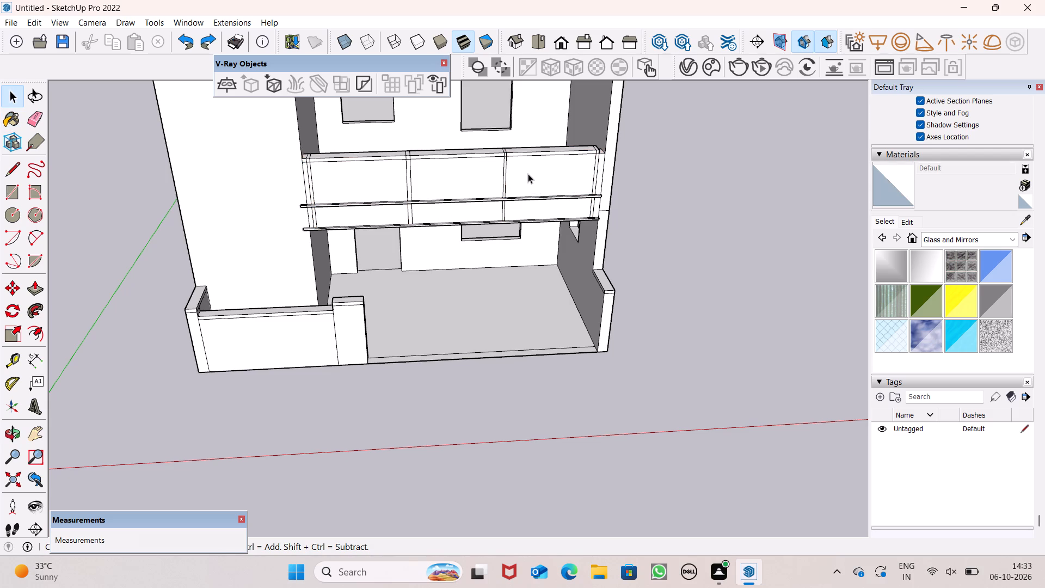
# Undo the top band and the middle vertical strip edges drawn on the parapet's inner face.
pyautogui.moveTo(528, 169); pyautogui.dragTo(0, 411, button='middle')
pyautogui.scroll(4, 517, 265)
pyautogui.moveTo(525, 291); pyautogui.dragTo(476, 304, button='middle')
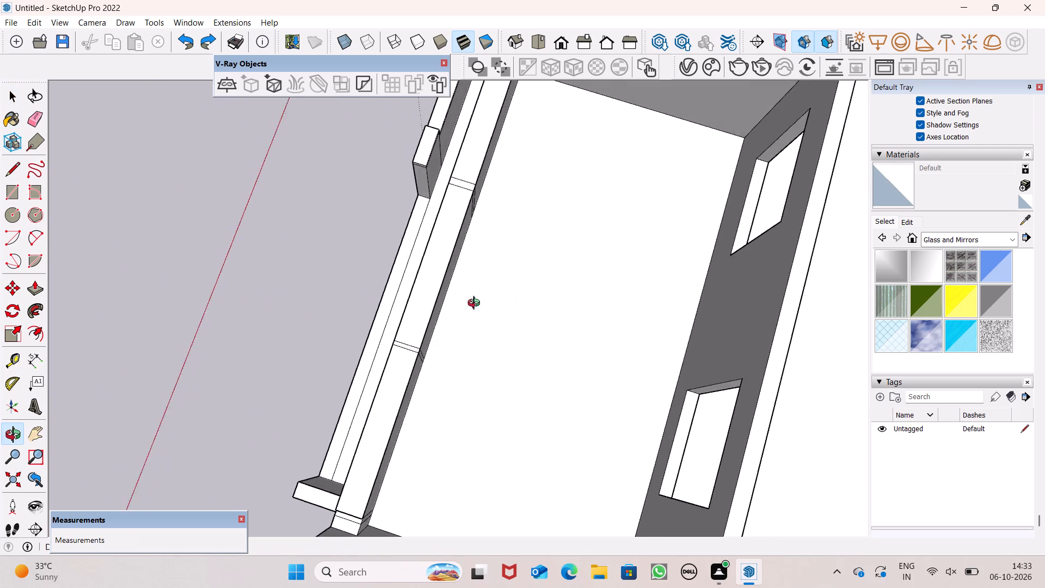
pyautogui.moveTo(476, 304); pyautogui.dragTo(248, 242, button='middle')
pyautogui.scroll(1, 246, 240)
pyautogui.moveTo(264, 337); pyautogui.dragTo(266, 321, button='middle')
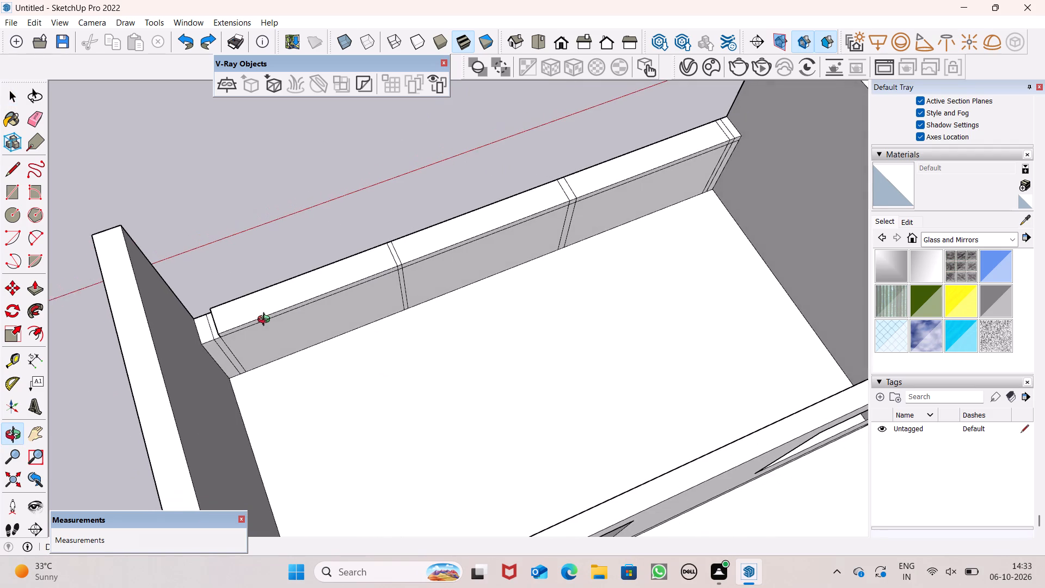
pyautogui.moveTo(266, 321); pyautogui.dragTo(271, 321, button='middle')
pyautogui.hotkey('ctrl', 'z')
pyautogui.hotkey('ctrl', 'z')
pyautogui.hotkey('ctrl', 'z')
pyautogui.hotkey('ctrl', 'z')
pyautogui.hotkey('ctrl', 'z')
pyautogui.hotkey('ctrl', 'z')
pyautogui.hotkey('ctrl', 'z')
pyautogui.hotkey('ctrl', 'z')
pyautogui.hotkey('ctrl', 'z')
pyautogui.hotkey('ctrl', 'z')
pyautogui.hotkey('ctrl', 'z')
pyautogui.hotkey('ctrl', 'z')
pyautogui.hotkey('ctrl', 'z')
pyautogui.hotkey('ctrl', 'z')
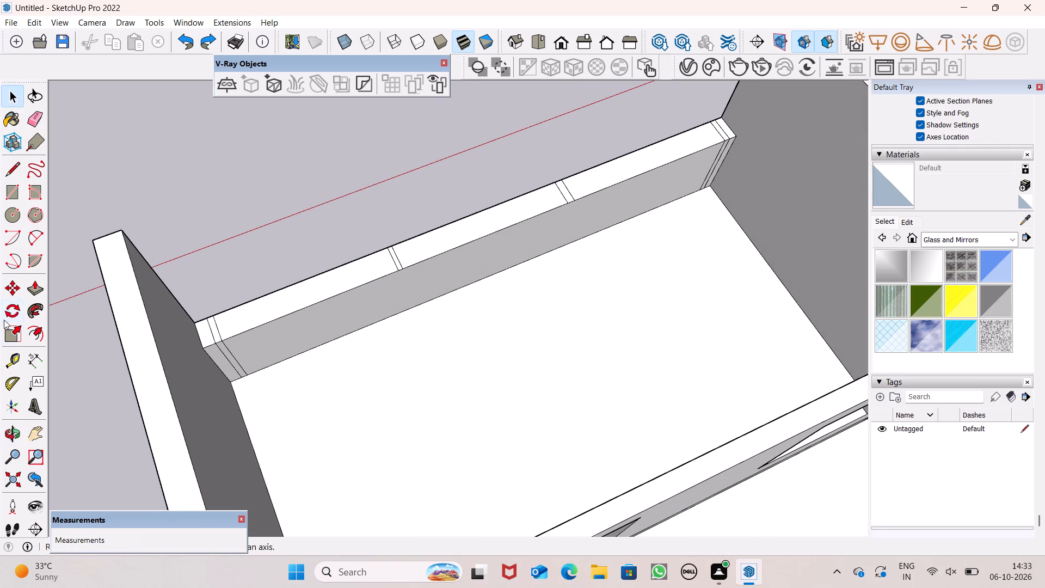
# Push the parapet's long inner face inward by about 6 inches to thin the wall.
pyautogui.click(42, 286)
pyautogui.scroll(4, 257, 325)
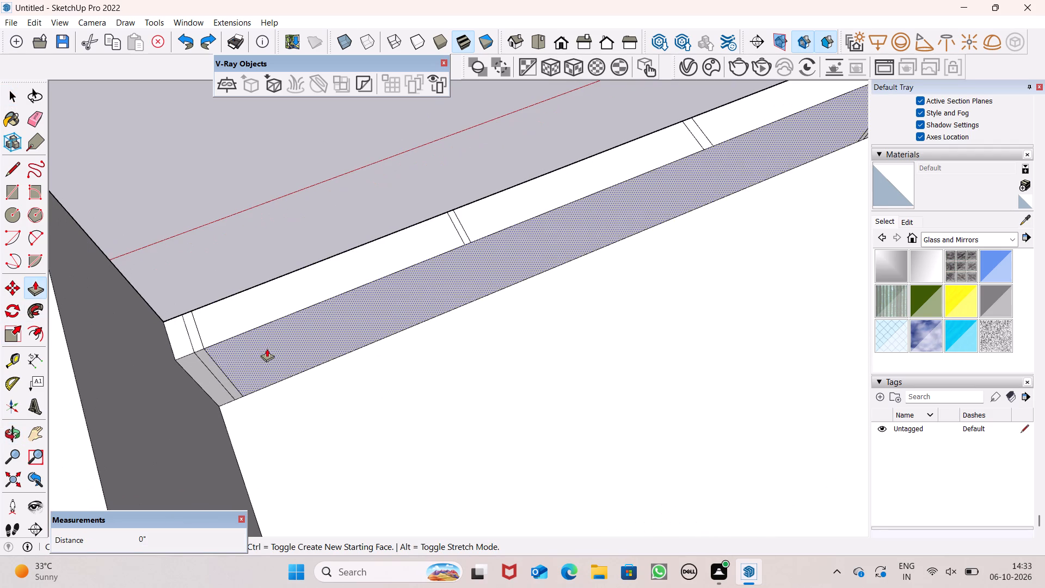
pyautogui.moveTo(266, 346); pyautogui.dragTo(256, 329)
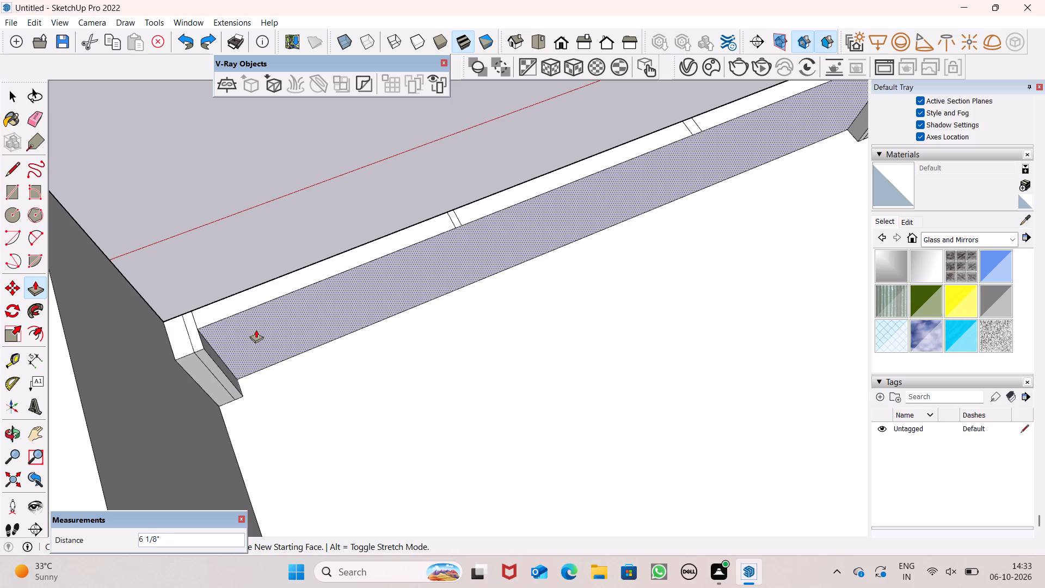
pyautogui.moveTo(256, 329); pyautogui.dragTo(257, 328)
# Push the narrow strips at the near end of the parapet's inner face back about 6 inches, flush with the long face.
pyautogui.moveTo(204, 377); pyautogui.dragTo(212, 351)
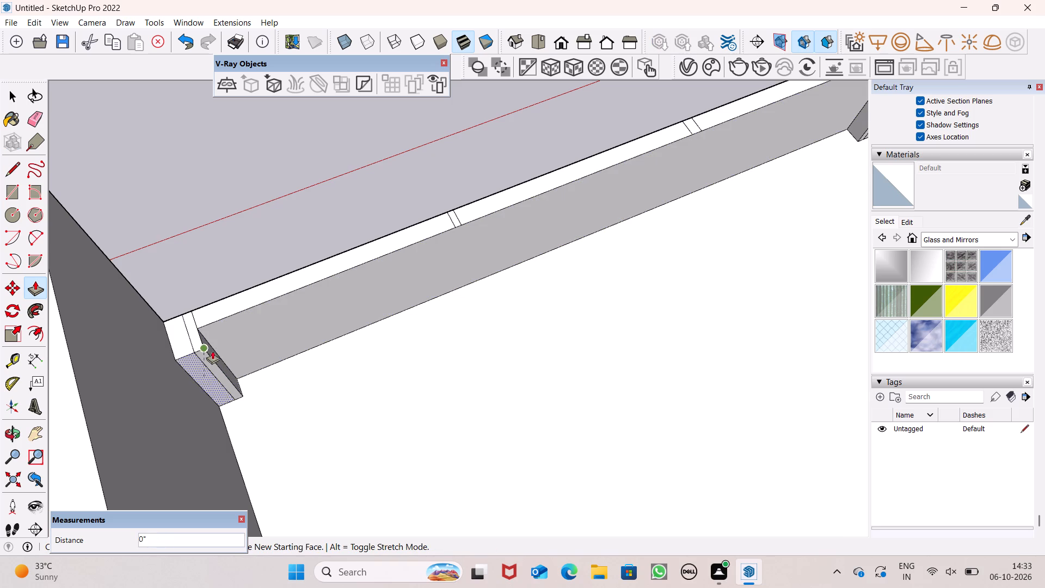
pyautogui.moveTo(212, 351); pyautogui.dragTo(222, 338)
pyautogui.moveTo(212, 363); pyautogui.dragTo(216, 356)
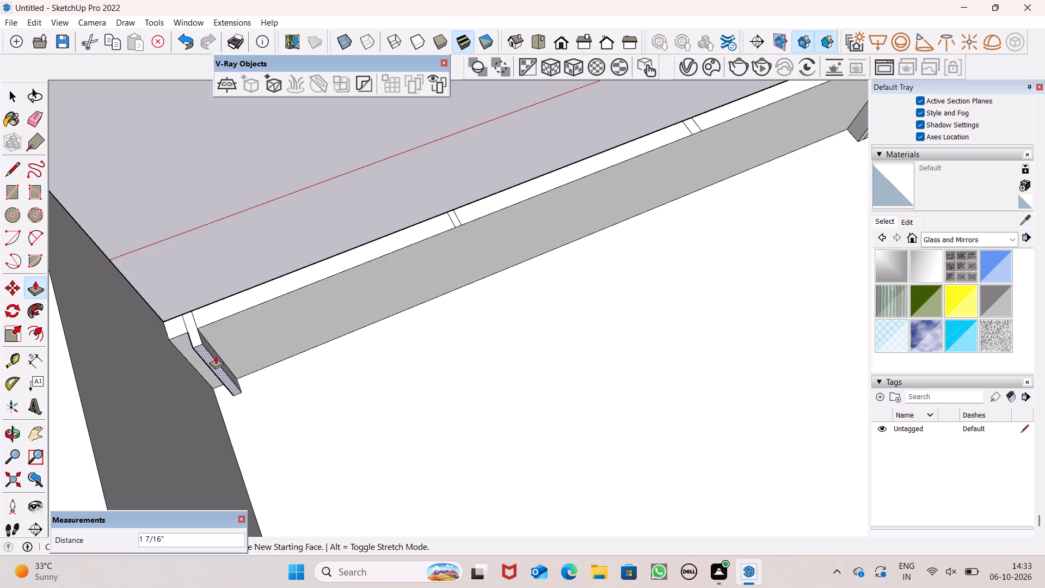
pyautogui.moveTo(216, 356); pyautogui.dragTo(224, 331)
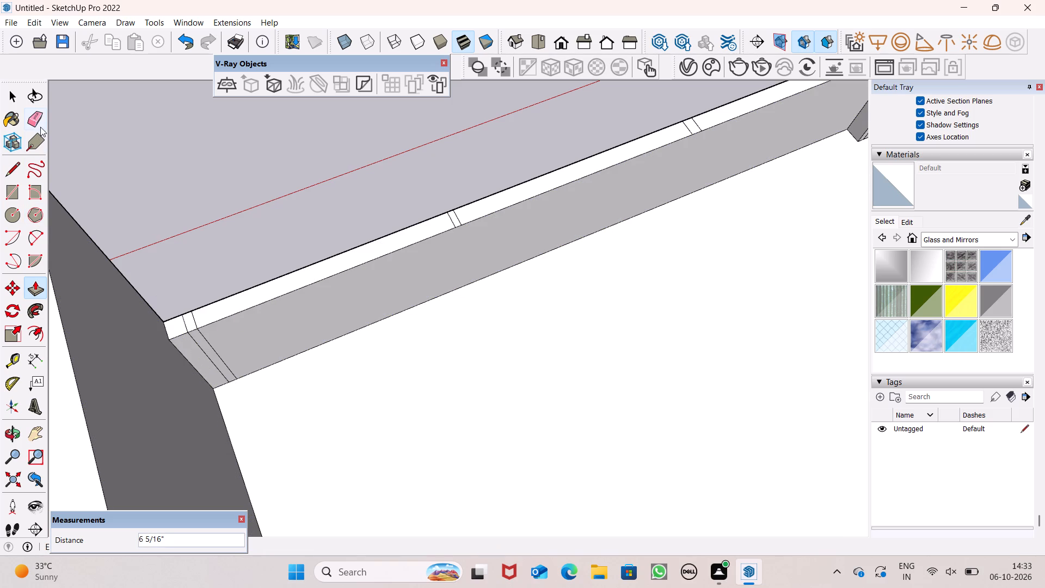
# Erase the strip edges at the near end of the parapet's inner face and top, plus the first middle strip on the top.
pyautogui.click(34, 121)
pyautogui.moveTo(195, 356); pyautogui.dragTo(211, 342)
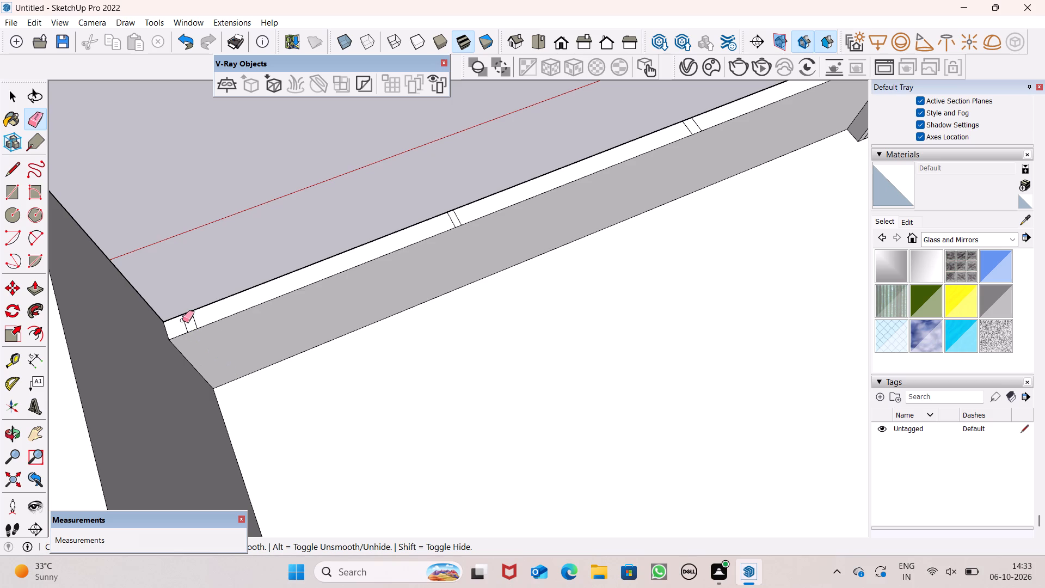
pyautogui.moveTo(181, 326); pyautogui.dragTo(192, 321)
pyautogui.click(193, 321)
pyautogui.scroll(9, 477, 192)
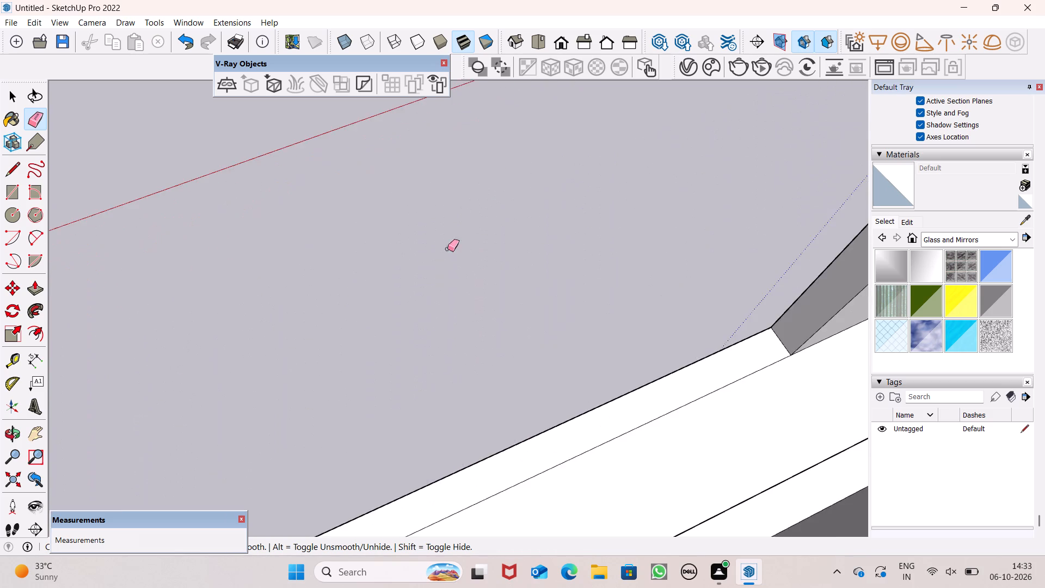
pyautogui.scroll(-5, 433, 277)
pyautogui.moveTo(338, 434); pyautogui.dragTo(364, 414)
# Erase the strip edges on the parapet's top at the far end and second middle strip, and the vertical edge on the far-end stub.
pyautogui.scroll(-3, 317, 406)
pyautogui.scroll(1, 305, 455)
pyautogui.scroll(-1, 300, 463)
pyautogui.scroll(1, 296, 472)
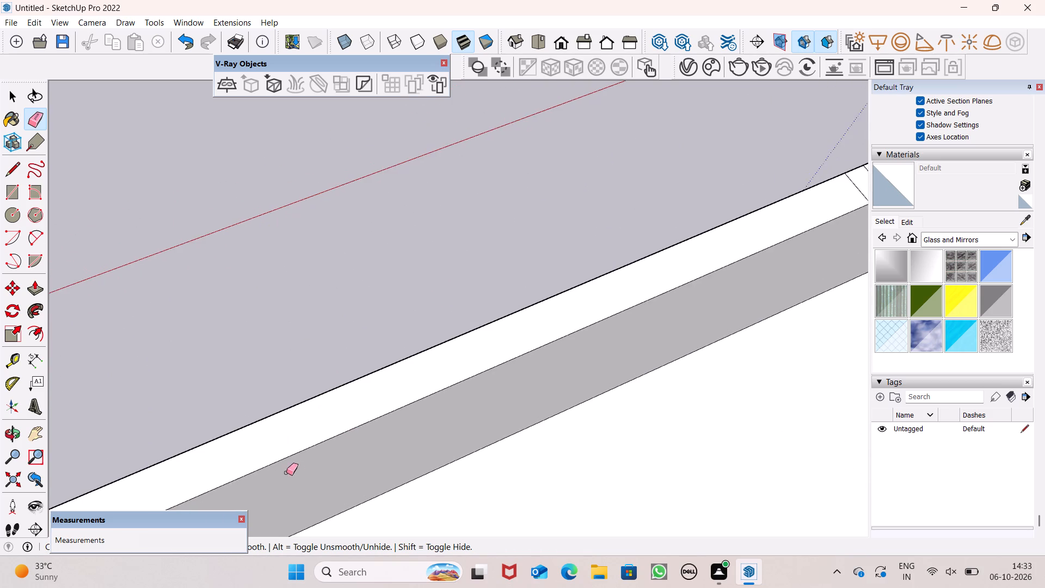
pyautogui.scroll(-12, 261, 436)
pyautogui.scroll(8, 611, 309)
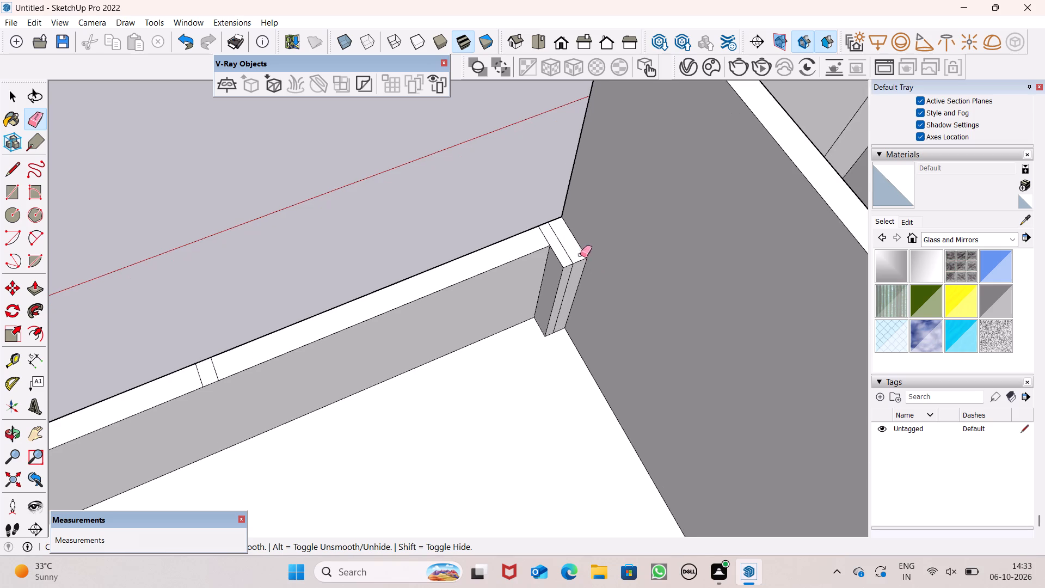
pyautogui.scroll(7, 575, 248)
pyautogui.moveTo(515, 231); pyautogui.dragTo(538, 220)
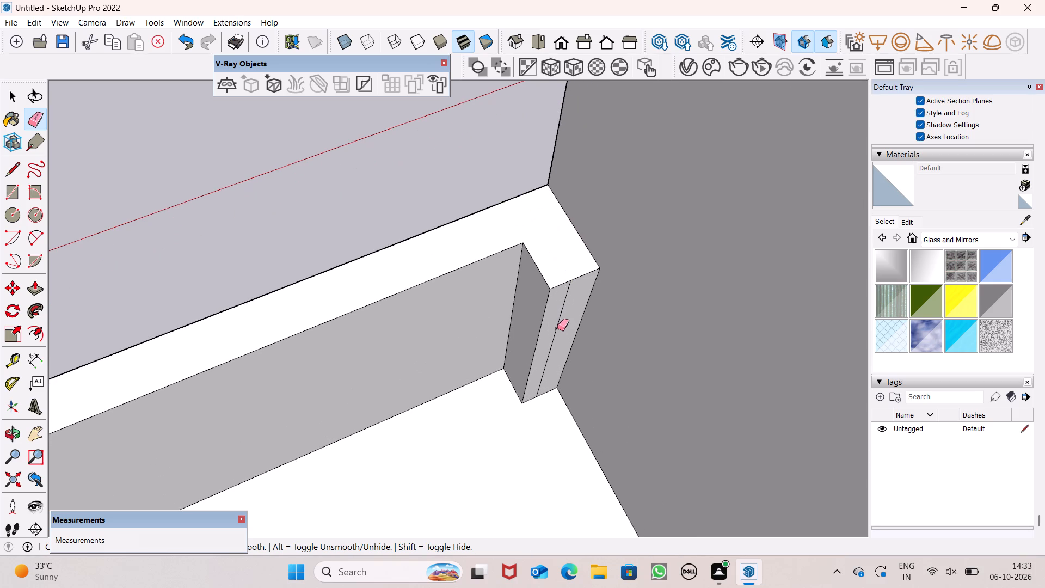
pyautogui.scroll(4, 556, 333)
pyautogui.moveTo(556, 333); pyautogui.dragTo(561, 327)
pyautogui.scroll(-2, 564, 336)
pyautogui.scroll(-3, 637, 275)
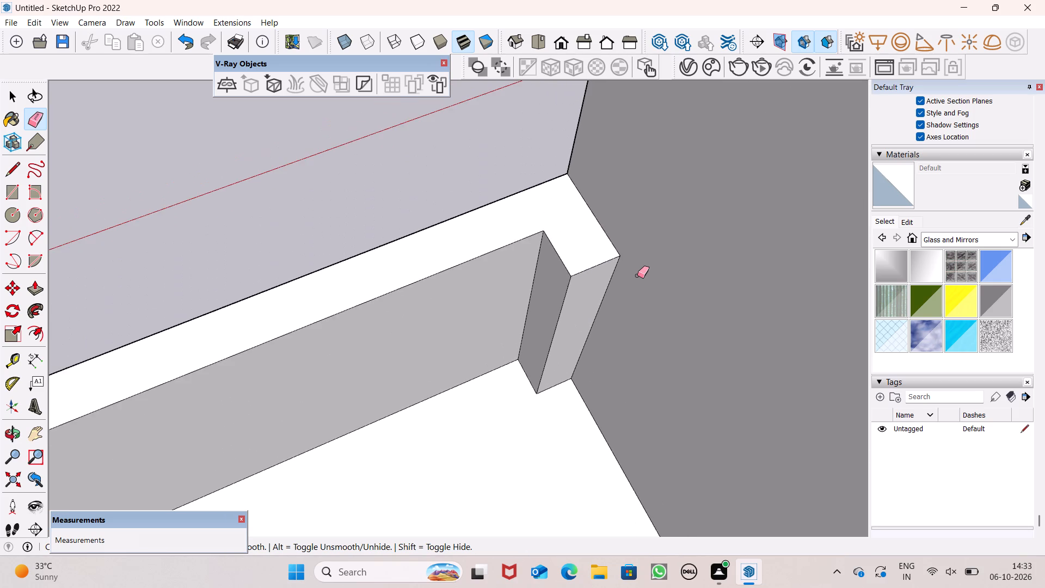
pyautogui.scroll(-8, 529, 354)
pyautogui.scroll(6, 163, 442)
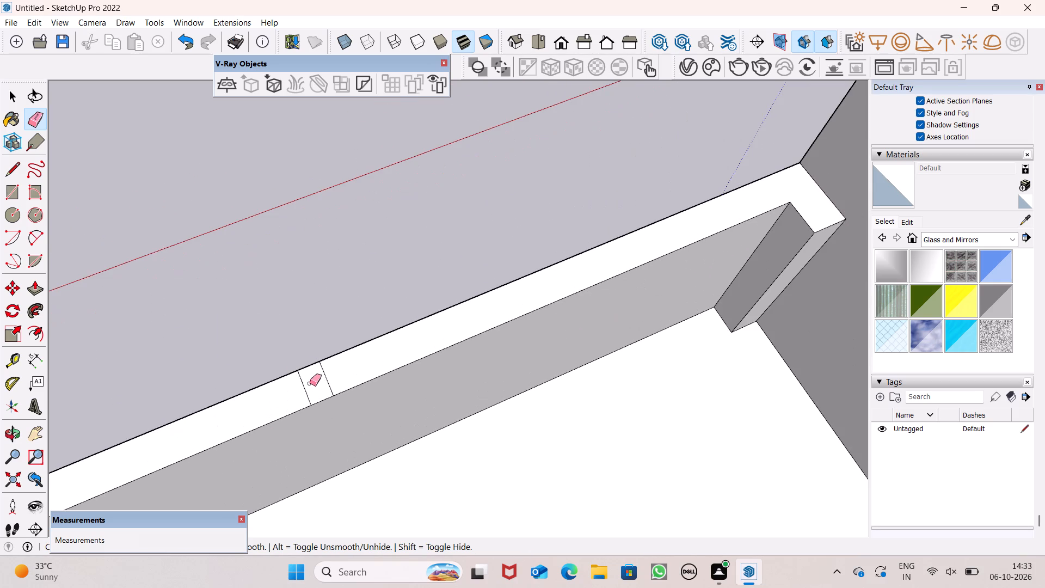
pyautogui.moveTo(296, 393); pyautogui.dragTo(343, 379)
# Push the stub at the far end of the parapet's inner face back about 6 5/16", flush with the long face.
pyautogui.scroll(-5, 460, 304)
pyautogui.scroll(-9, 542, 263)
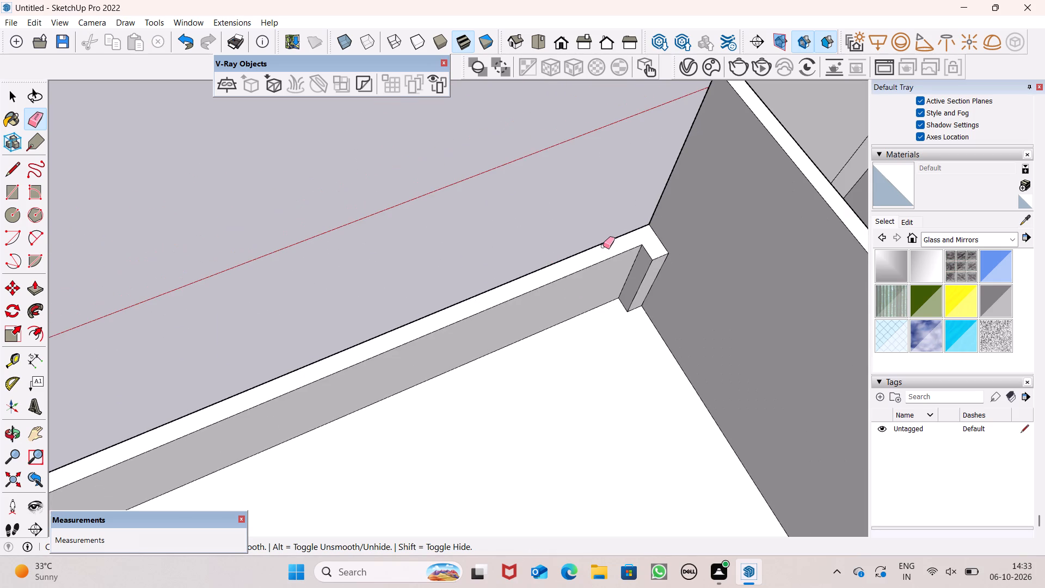
pyautogui.scroll(-6, 603, 246)
pyautogui.moveTo(618, 266); pyautogui.dragTo(882, 282, button='middle')
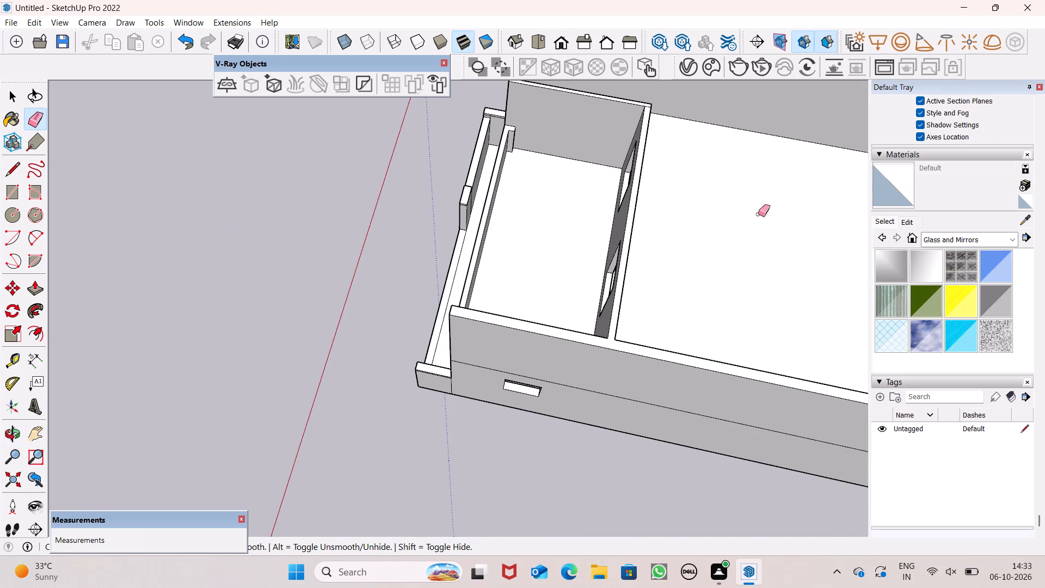
pyautogui.scroll(2, 724, 191)
pyautogui.scroll(-1, 723, 186)
pyautogui.scroll(5, 723, 186)
pyautogui.scroll(-7, 690, 255)
pyautogui.moveTo(635, 252); pyautogui.dragTo(422, 312, button='middle')
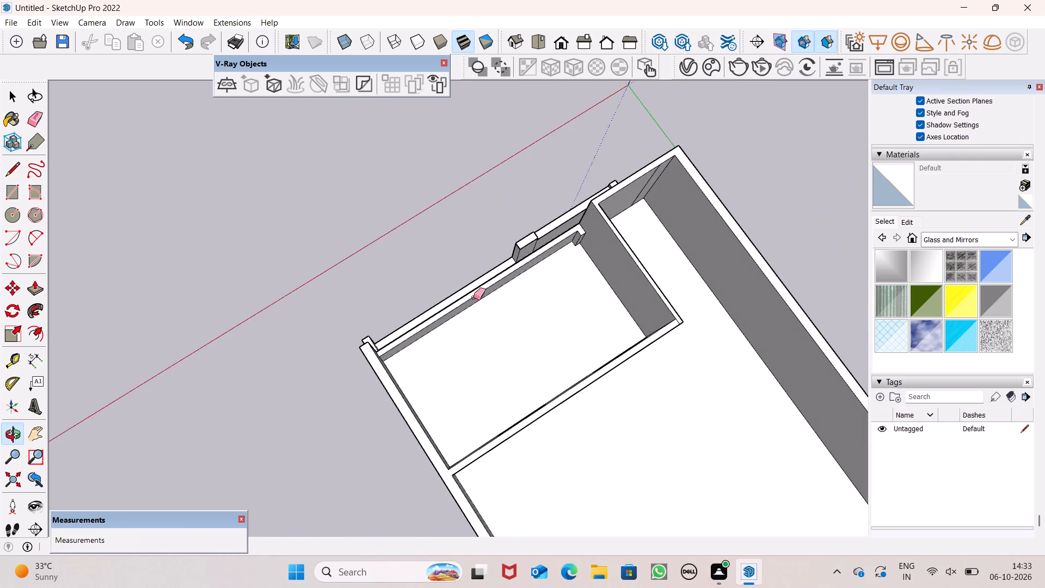
pyautogui.scroll(1, 542, 269)
pyautogui.scroll(-1, 560, 262)
pyautogui.scroll(6, 562, 261)
pyautogui.scroll(7, 642, 203)
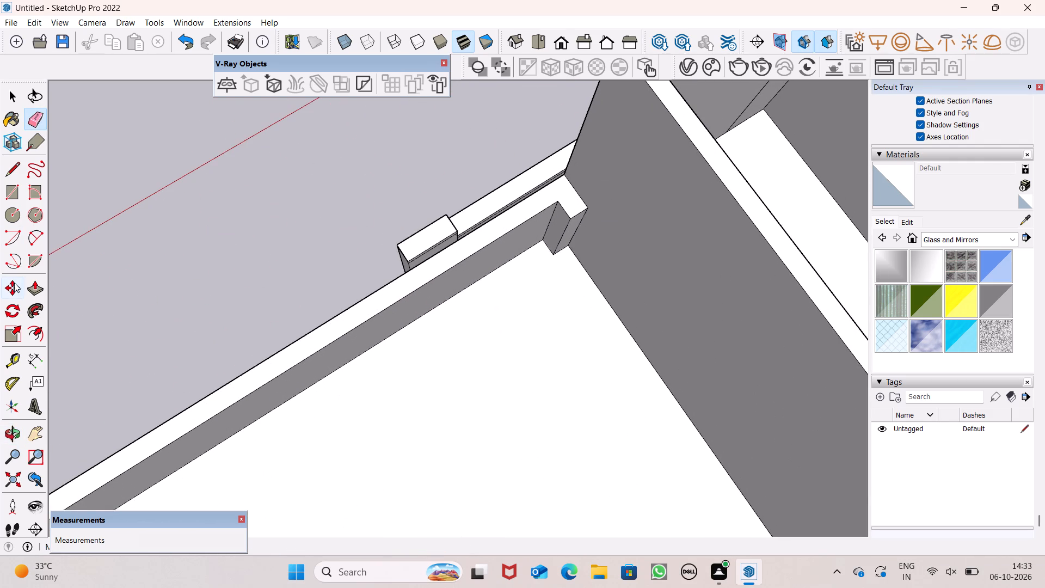
pyautogui.click(35, 288)
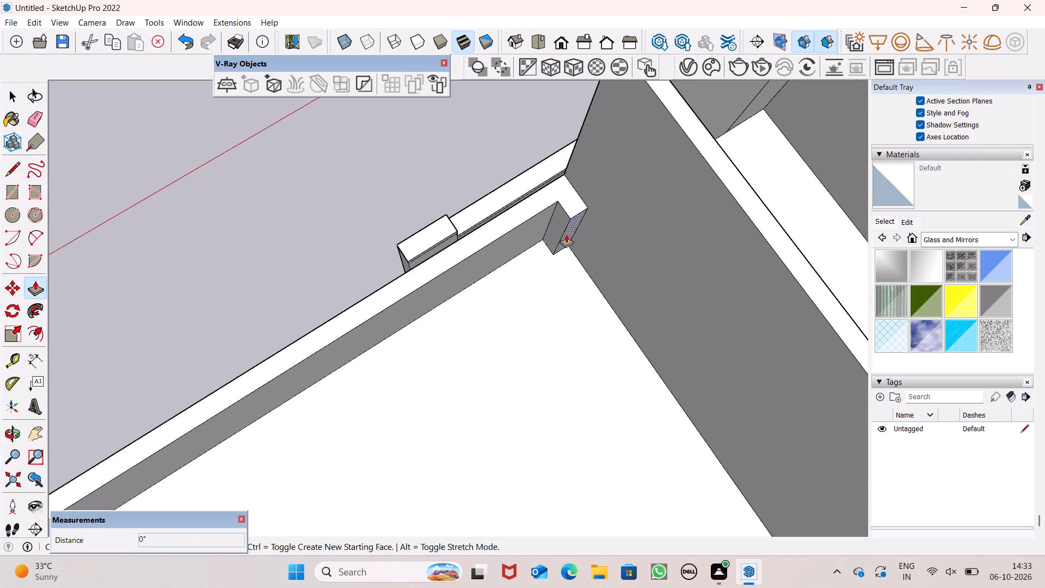
pyautogui.moveTo(568, 233); pyautogui.dragTo(541, 222)
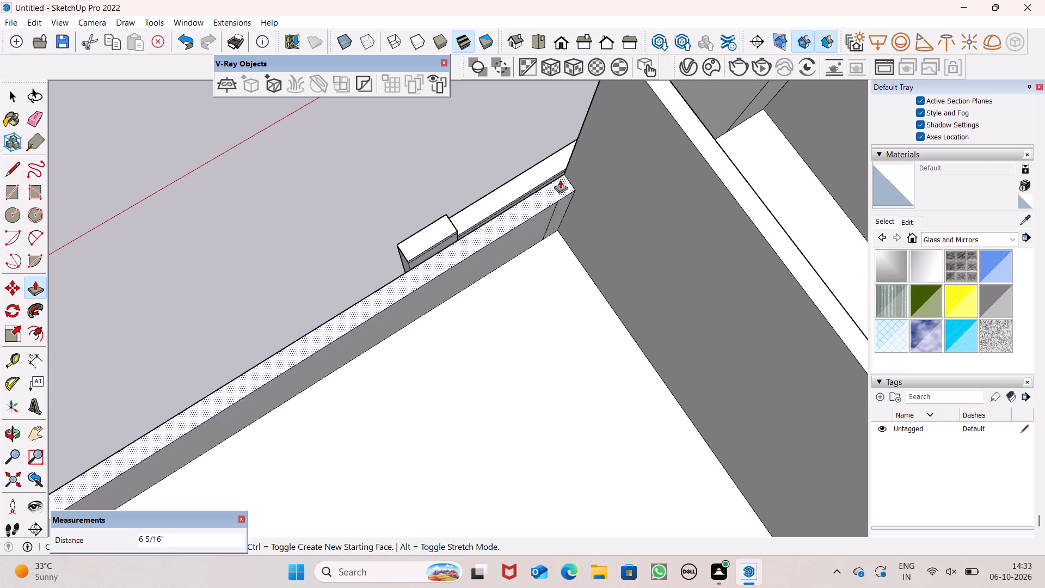
# Erase the leftover vertical edges at the far end of the parapet's inner face.
pyautogui.click(34, 120)
pyautogui.scroll(2, 469, 180)
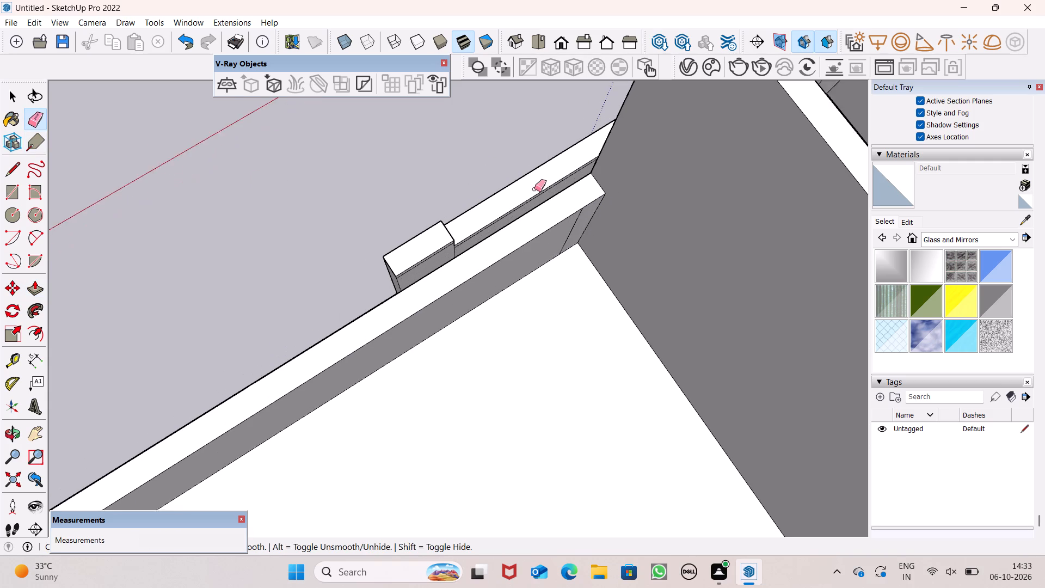
pyautogui.scroll(1, 534, 189)
pyautogui.moveTo(593, 226); pyautogui.dragTo(579, 234)
# Erase the vertical strip edges at the left end of the parapet's outer face, above and below the middle rail.
pyautogui.scroll(-9, 548, 271)
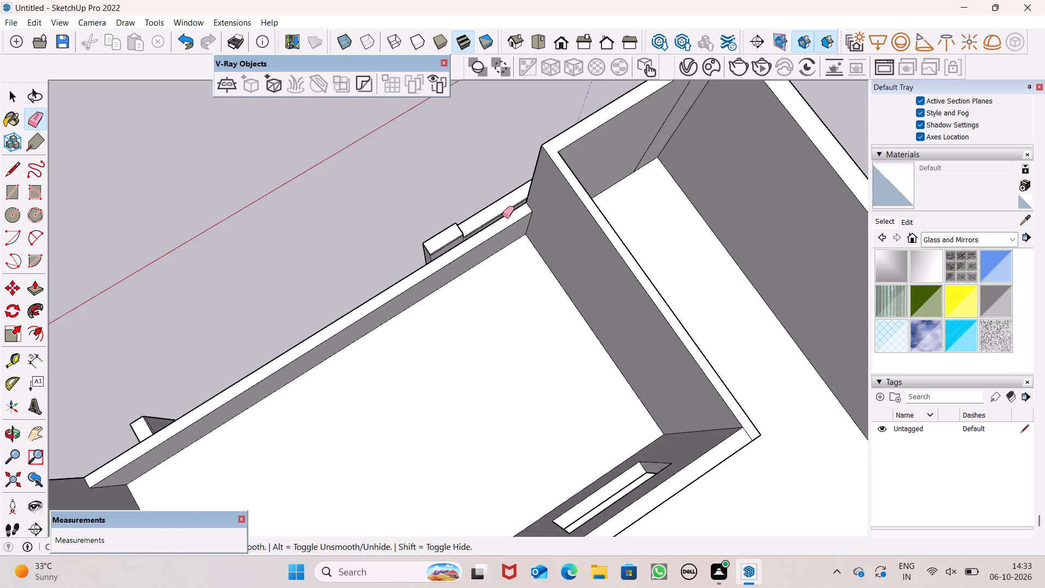
pyautogui.scroll(-6, 502, 216)
pyautogui.moveTo(411, 371); pyautogui.dragTo(1032, 230, button='middle')
pyautogui.moveTo(688, 285); pyautogui.dragTo(726, 271, button='middle')
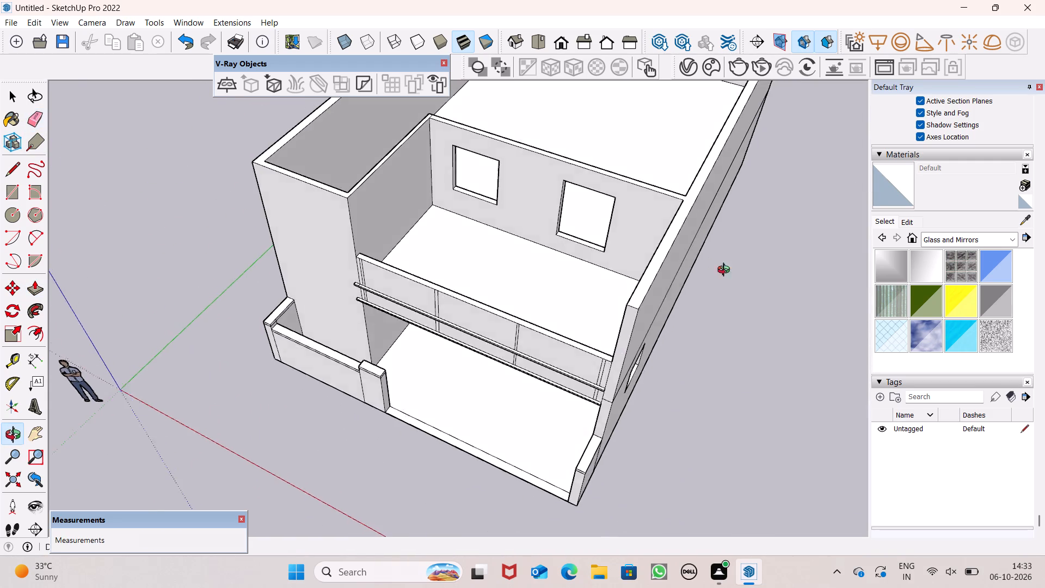
pyautogui.moveTo(726, 271); pyautogui.dragTo(820, 215, button='middle')
pyautogui.scroll(1, 820, 216)
pyautogui.scroll(7, 517, 403)
pyautogui.scroll(-2, 344, 289)
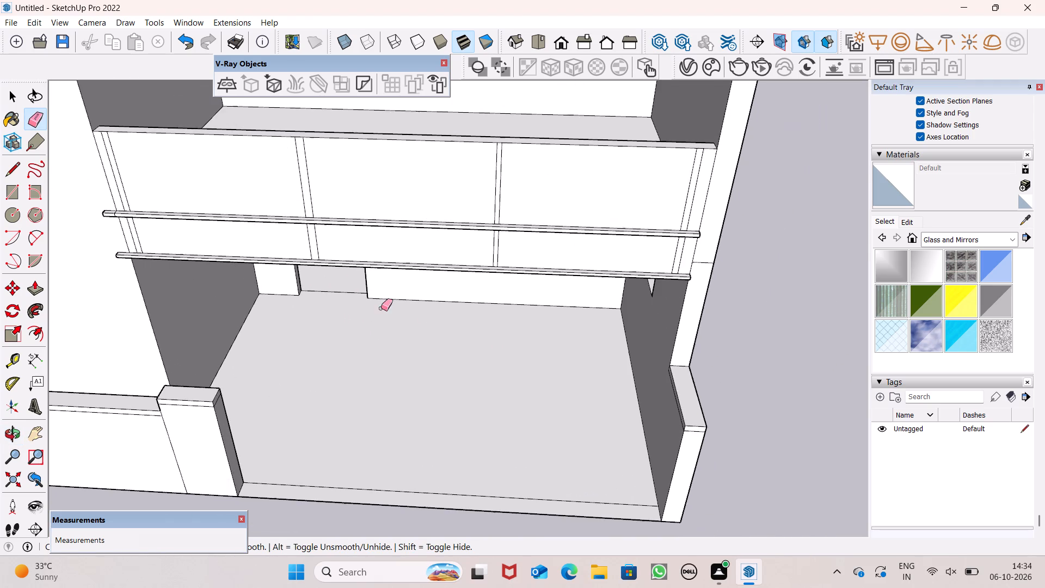
pyautogui.scroll(-4, 341, 274)
pyautogui.scroll(3, 198, 180)
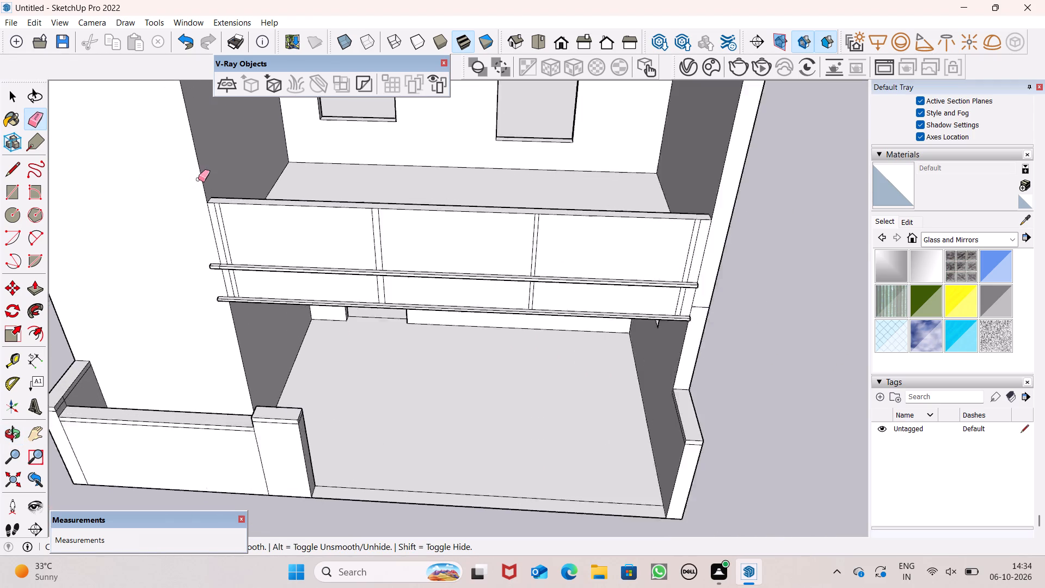
pyautogui.scroll(8, 198, 179)
pyautogui.scroll(-1, 214, 249)
pyautogui.scroll(1, 214, 249)
pyautogui.moveTo(236, 246); pyautogui.dragTo(253, 245)
pyautogui.scroll(6, 266, 301)
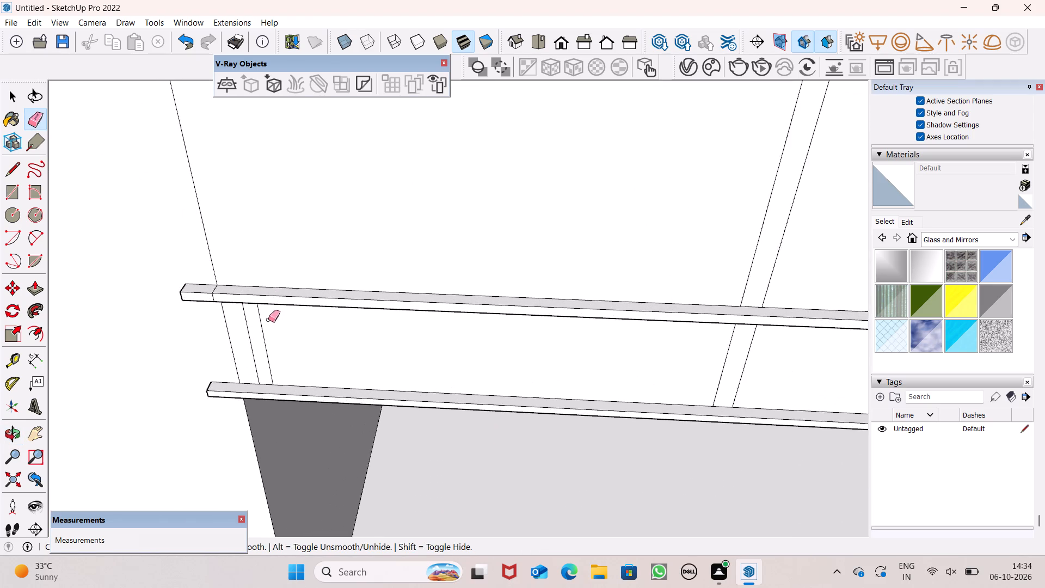
pyautogui.moveTo(269, 326); pyautogui.dragTo(247, 329)
# Erase both middle vertical strips' edges on the parapet's outer face, above and below the middle rail.
pyautogui.scroll(-2, 281, 261)
pyautogui.scroll(1, 250, 300)
pyautogui.scroll(-1, 245, 303)
pyautogui.scroll(1, 242, 309)
pyautogui.scroll(-3, 239, 317)
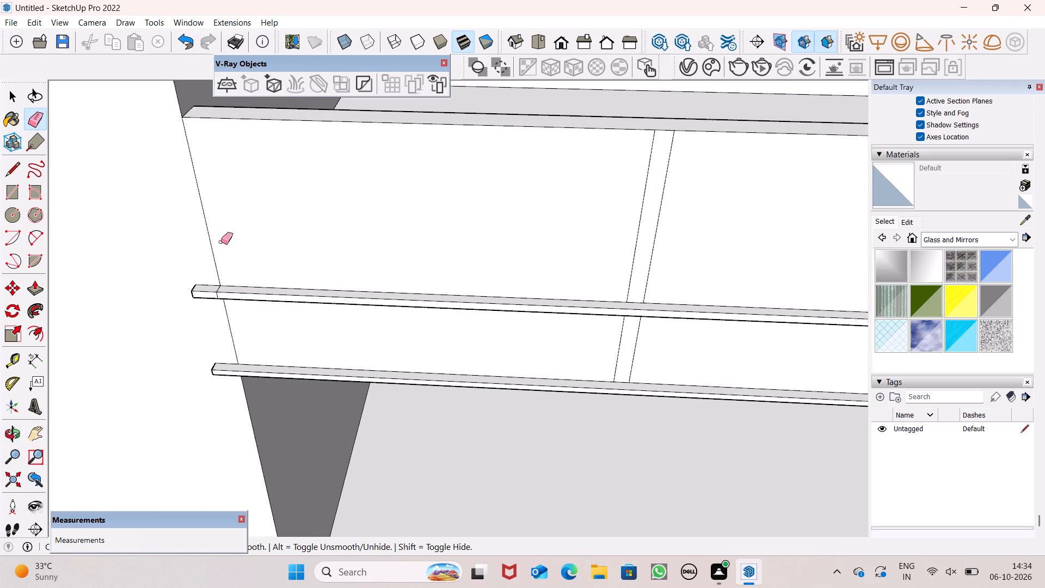
pyautogui.scroll(-10, 296, 256)
pyautogui.moveTo(551, 238); pyautogui.dragTo(522, 238)
pyautogui.moveTo(712, 230); pyautogui.dragTo(691, 234)
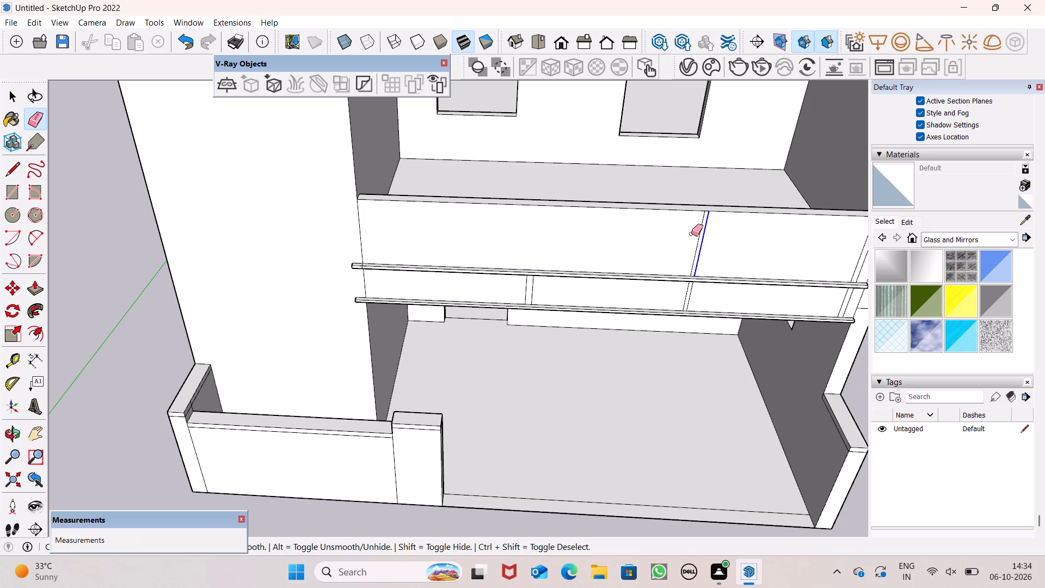
pyautogui.moveTo(691, 234); pyautogui.dragTo(685, 238)
pyautogui.scroll(8, 566, 280)
pyautogui.moveTo(524, 290); pyautogui.dragTo(560, 297)
pyautogui.moveTo(543, 290); pyautogui.dragTo(527, 292)
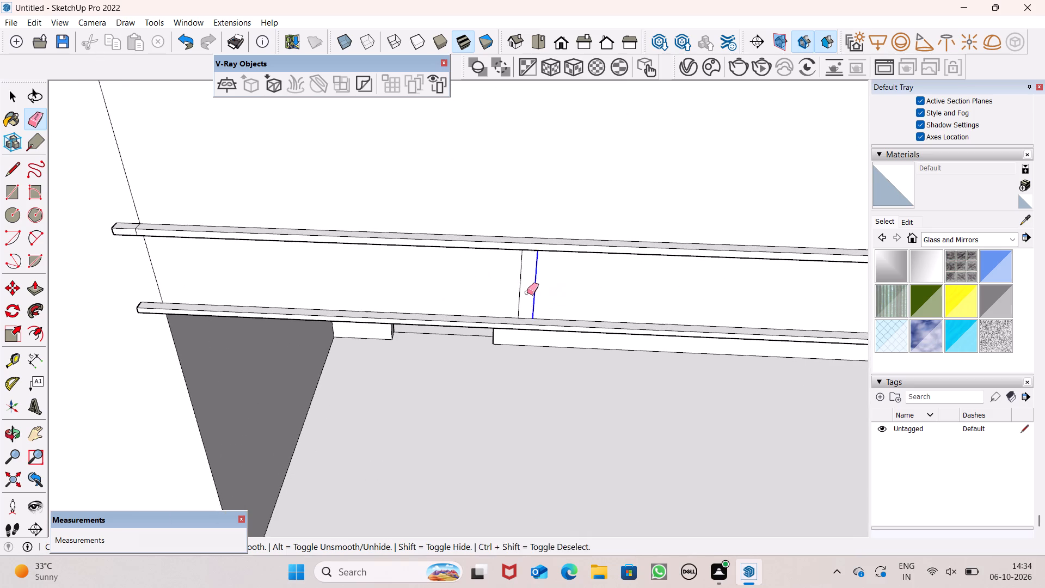
pyautogui.moveTo(527, 292); pyautogui.dragTo(520, 293)
pyautogui.scroll(-2, 247, 258)
pyautogui.scroll(-3, 195, 243)
pyautogui.scroll(-1, 537, 261)
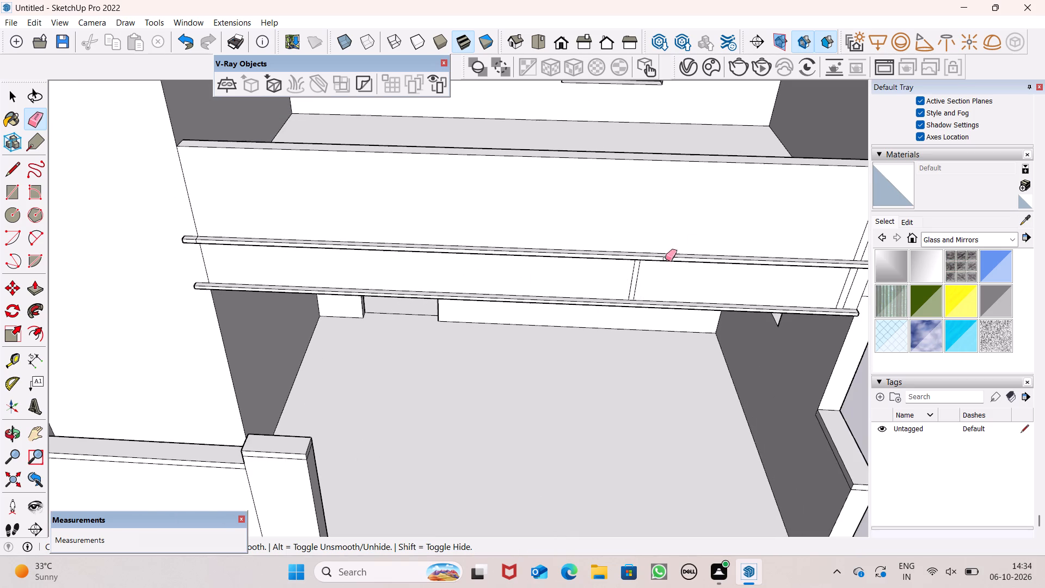
pyautogui.scroll(3, 683, 285)
pyautogui.scroll(-1, 624, 264)
pyautogui.scroll(1, 597, 256)
pyautogui.moveTo(619, 273); pyautogui.dragTo(629, 278)
# Erase the vertical strip edges at the right end of the parapet's outer face, above and below the middle rail.
pyautogui.scroll(-4, 401, 222)
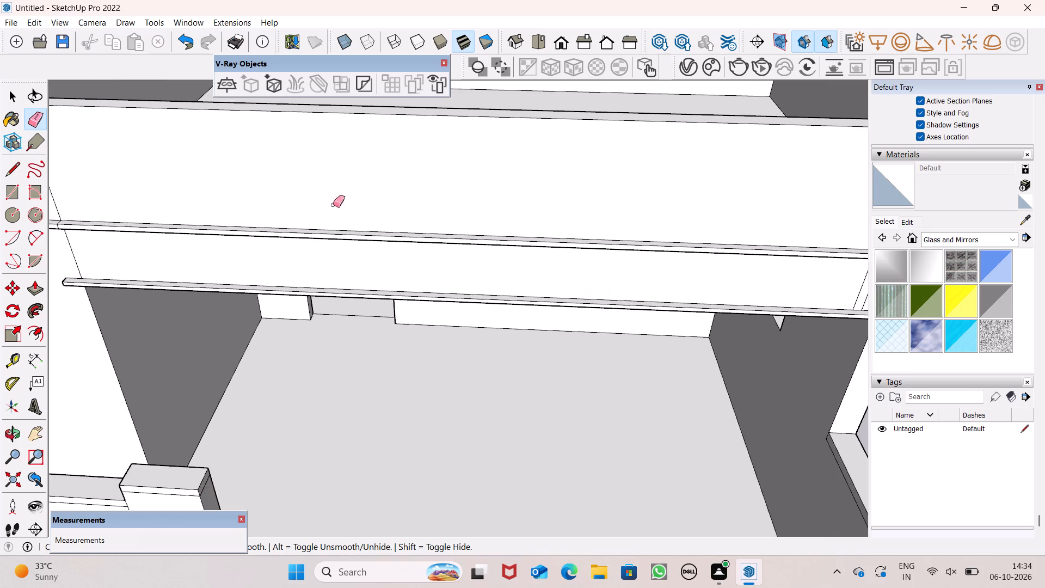
pyautogui.scroll(-5, 333, 205)
pyautogui.scroll(6, 621, 217)
pyautogui.click(594, 207)
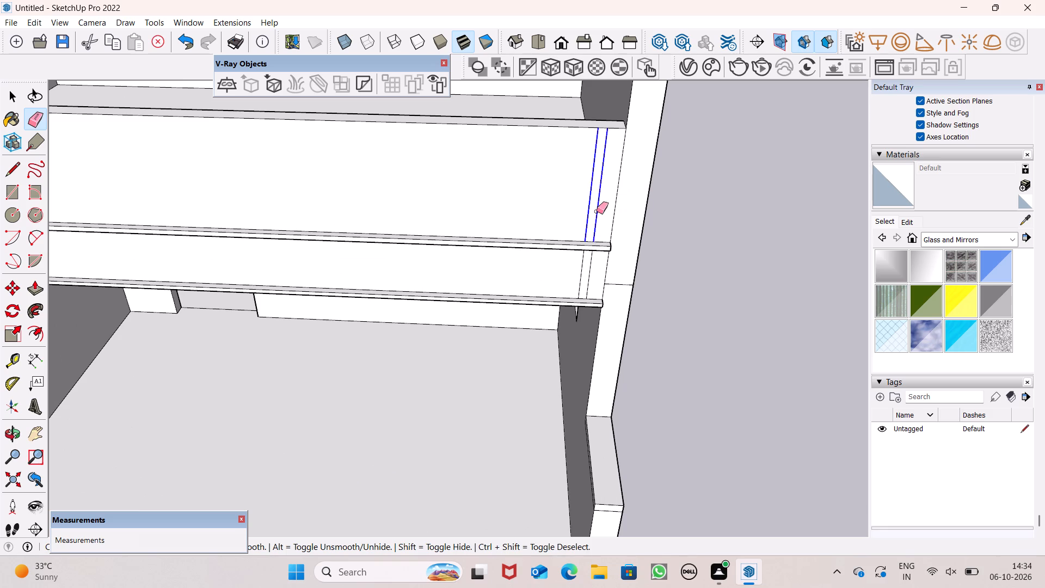
pyautogui.moveTo(591, 276); pyautogui.dragTo(586, 282)
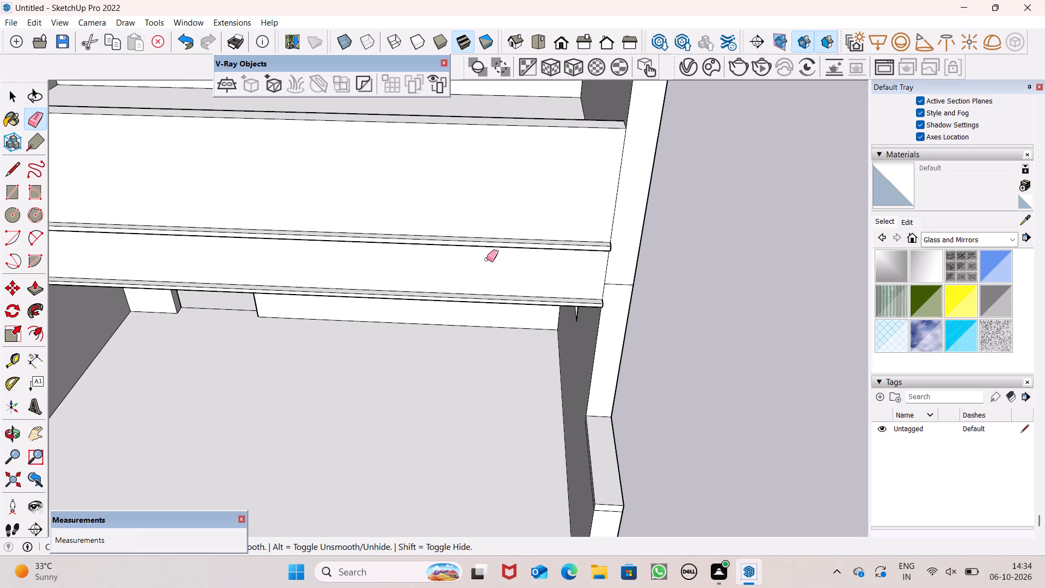
# Raise the parapet's top face by 3" with Push/Pull as a separate cap band.
pyautogui.scroll(-8, 241, 125)
pyautogui.scroll(-4, 395, 20)
pyautogui.scroll(-2, 334, 217)
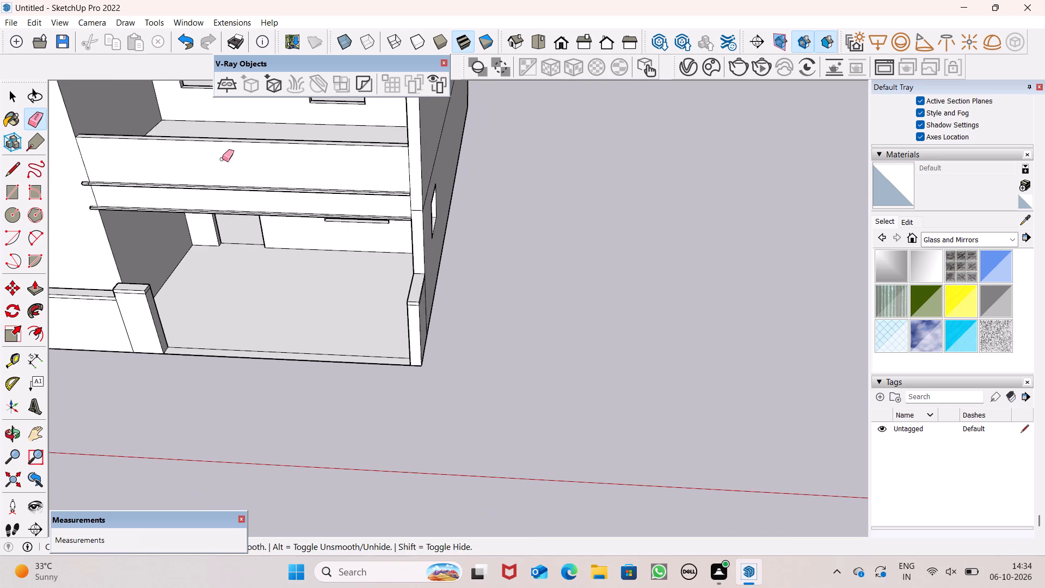
pyautogui.moveTo(254, 189); pyautogui.dragTo(303, 236, button='middle')
pyautogui.scroll(-7, 236, 237)
pyautogui.moveTo(33, 293); pyautogui.dragTo(39, 291)
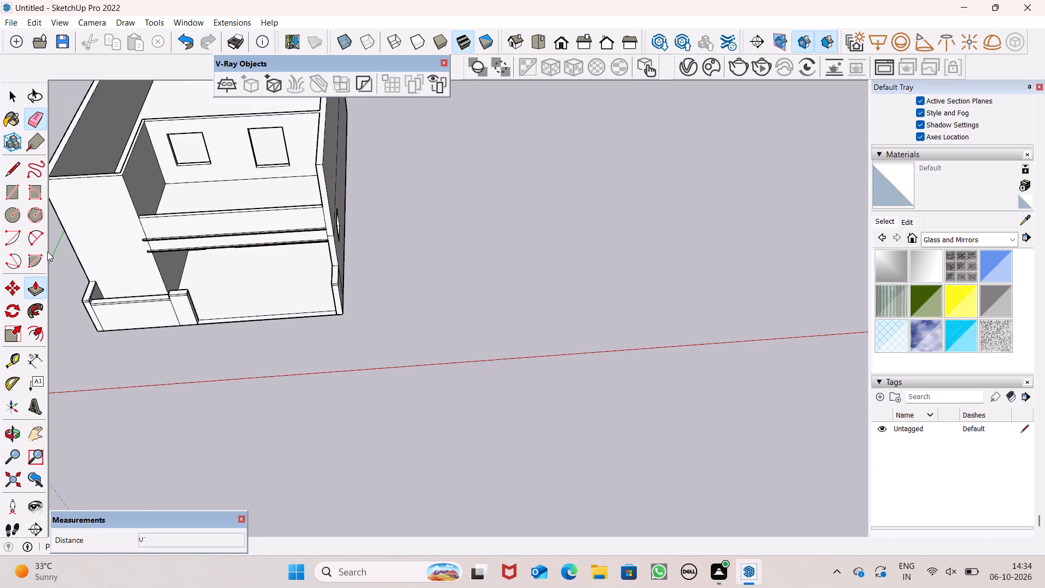
pyautogui.scroll(14, 88, 183)
pyautogui.scroll(2, 222, 259)
pyautogui.scroll(-1, 220, 257)
pyautogui.scroll(1, 220, 257)
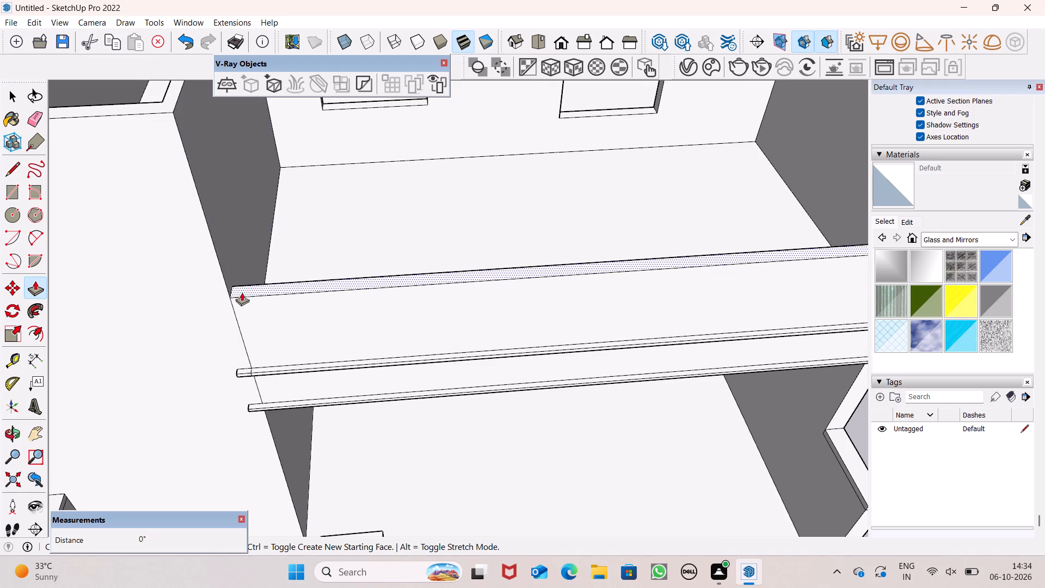
pyautogui.moveTo(239, 288); pyautogui.dragTo(237, 273)
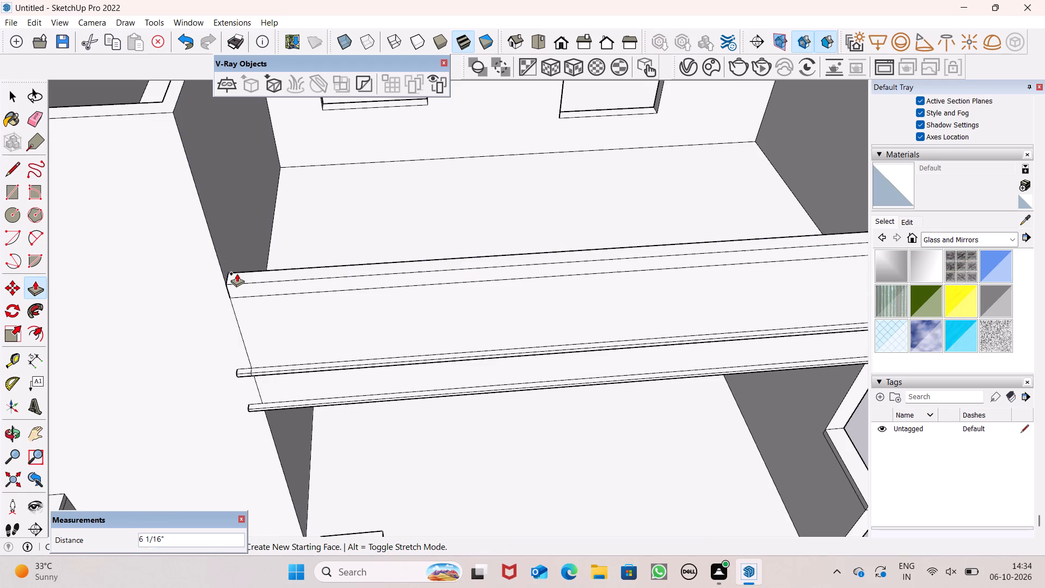
pyautogui.moveTo(237, 273); pyautogui.dragTo(239, 268)
pyautogui.press('3')
pyautogui.hotkey('shift', '"')
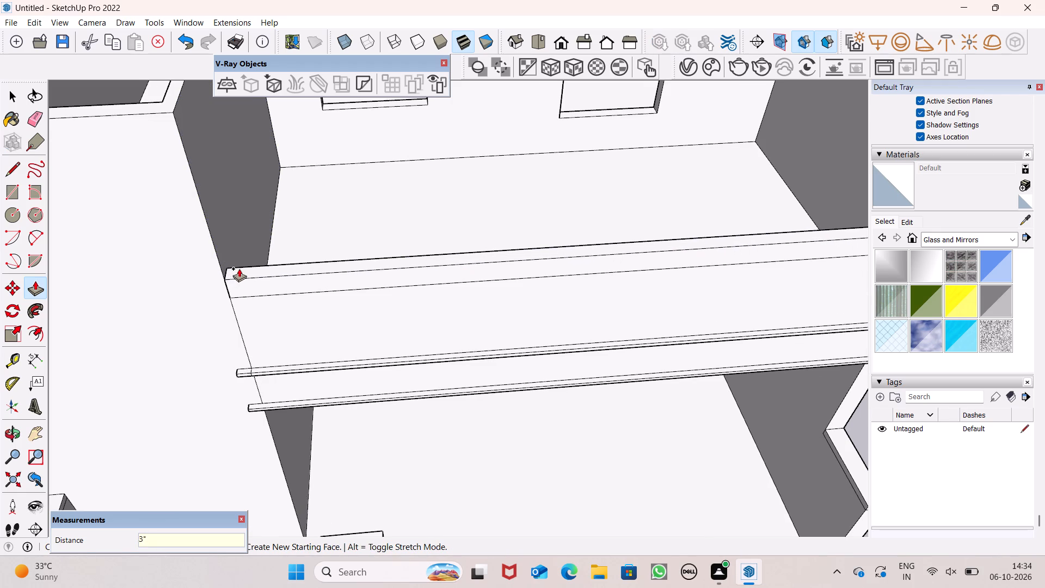
pyautogui.moveTo(239, 268); pyautogui.dragTo(245, 267)
pyautogui.press('Return')
# Paint the parapet's outer face above the middle rail and its inner face with Translucent Glass Gray.
pyautogui.scroll(-2, 273, 244)
pyautogui.scroll(1, 273, 244)
pyautogui.scroll(-1, 273, 244)
pyautogui.press('space')
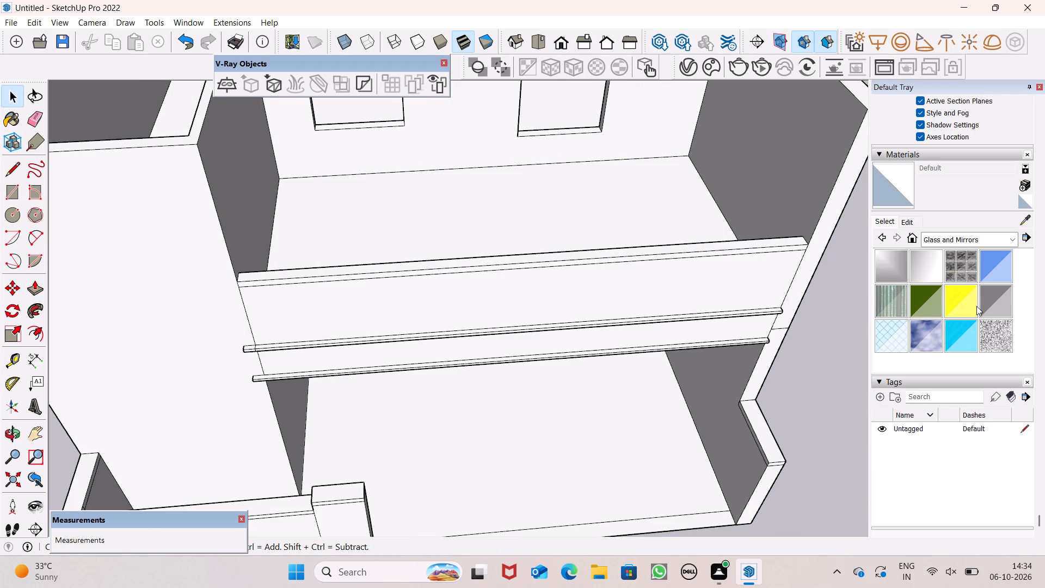
pyautogui.click(991, 306)
pyautogui.click(763, 293)
pyautogui.moveTo(677, 277); pyautogui.dragTo(534, 545, button='middle')
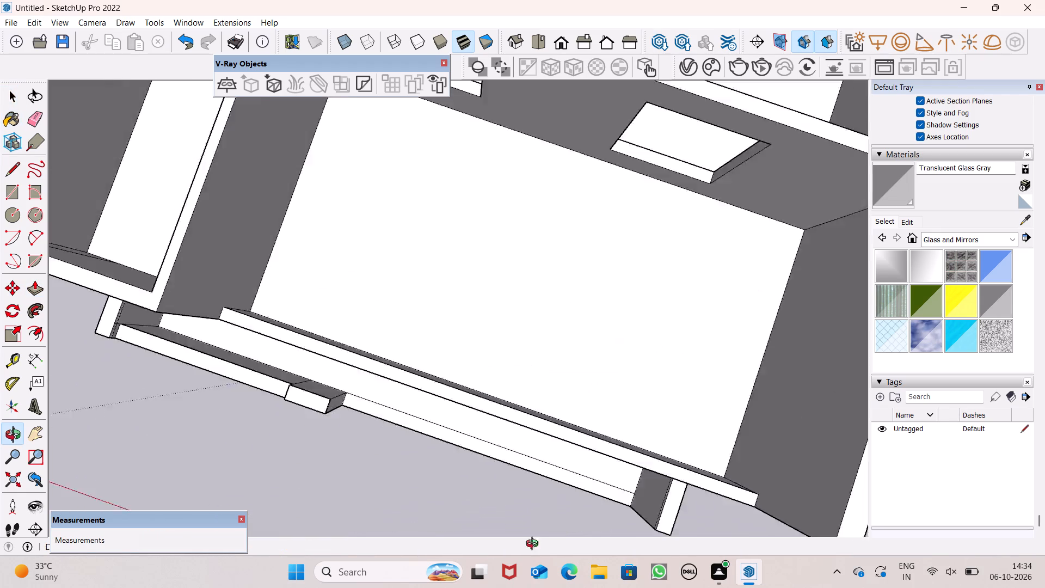
pyautogui.moveTo(534, 545); pyautogui.dragTo(358, 565, button='middle')
pyautogui.click(368, 493)
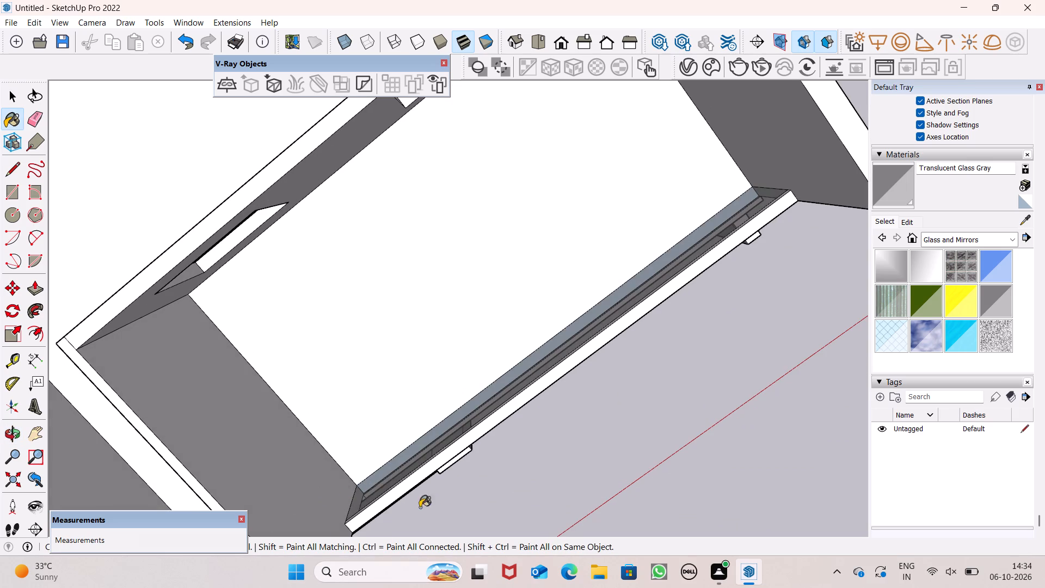
# Paint the top, outer and inner faces of the parapet's cap band with the brown Color C08.
pyautogui.moveTo(450, 514); pyautogui.dragTo(9, 134, button='middle')
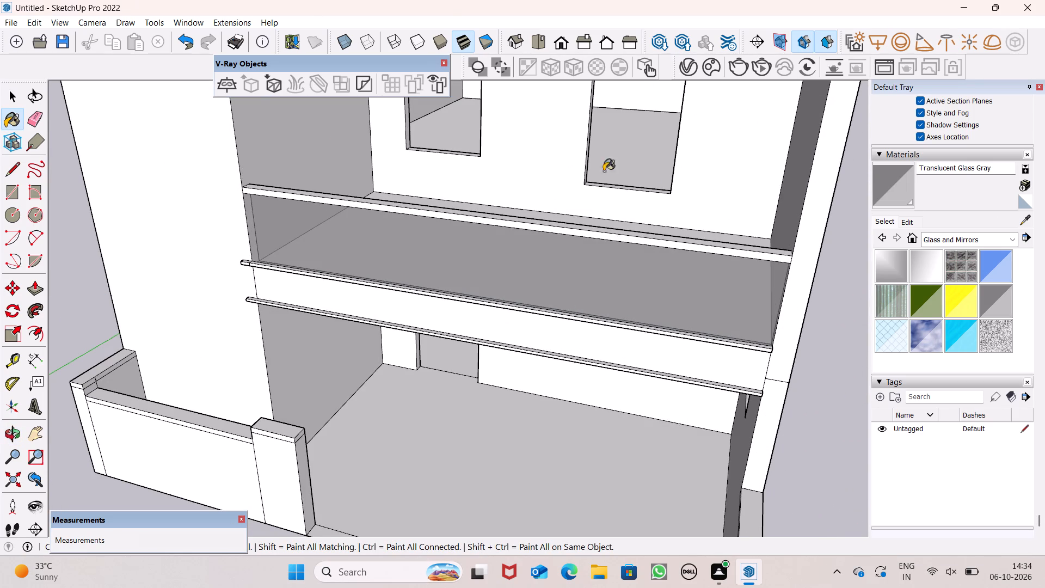
pyautogui.click(1007, 240)
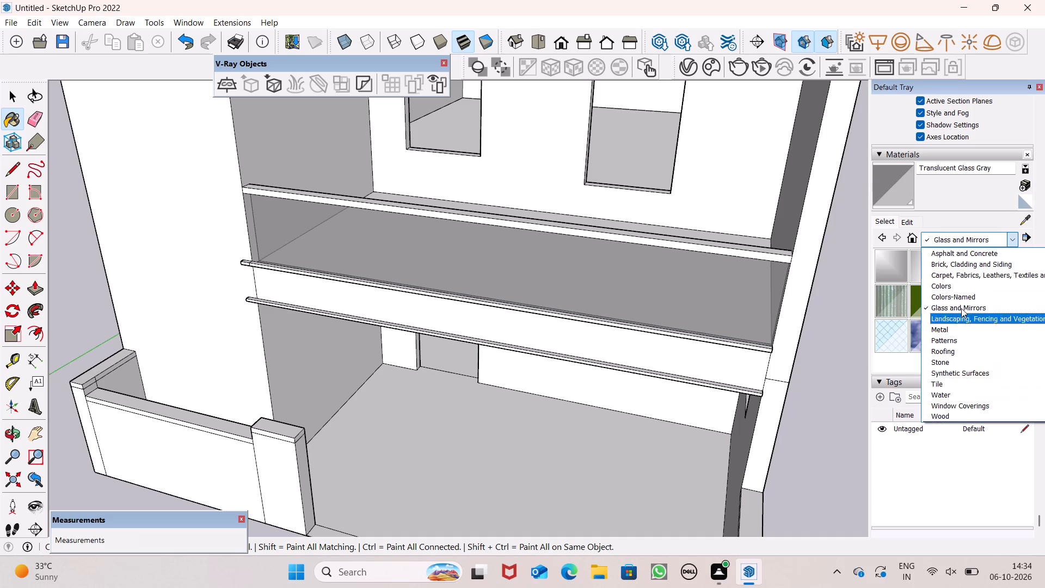
pyautogui.click(961, 283)
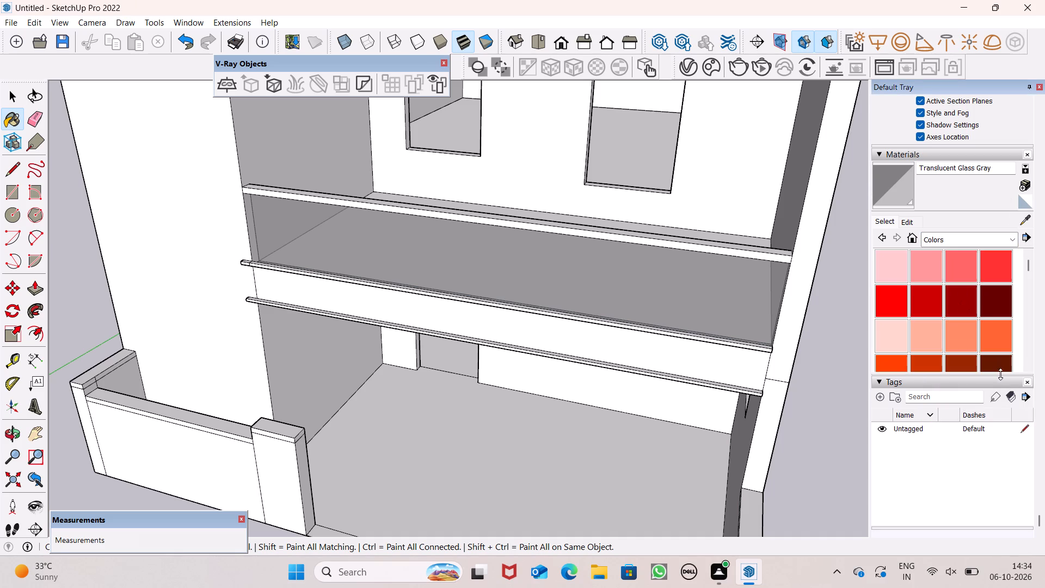
pyautogui.scroll(-3, 992, 340)
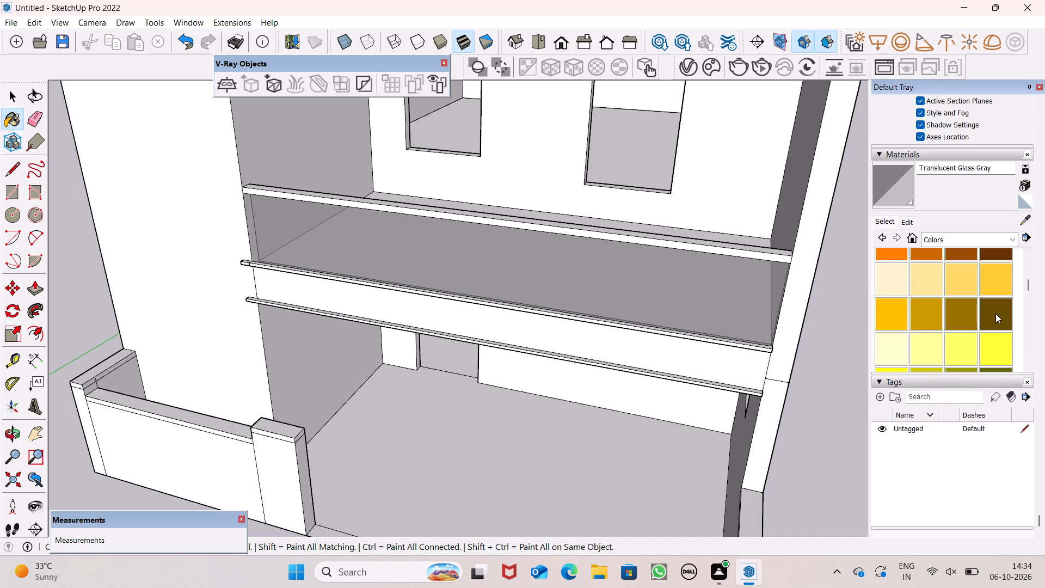
pyautogui.scroll(1, 995, 314)
pyautogui.click(996, 313)
pyautogui.scroll(8, 489, 220)
pyautogui.scroll(8, 254, 177)
pyautogui.click(216, 197)
pyautogui.click(216, 209)
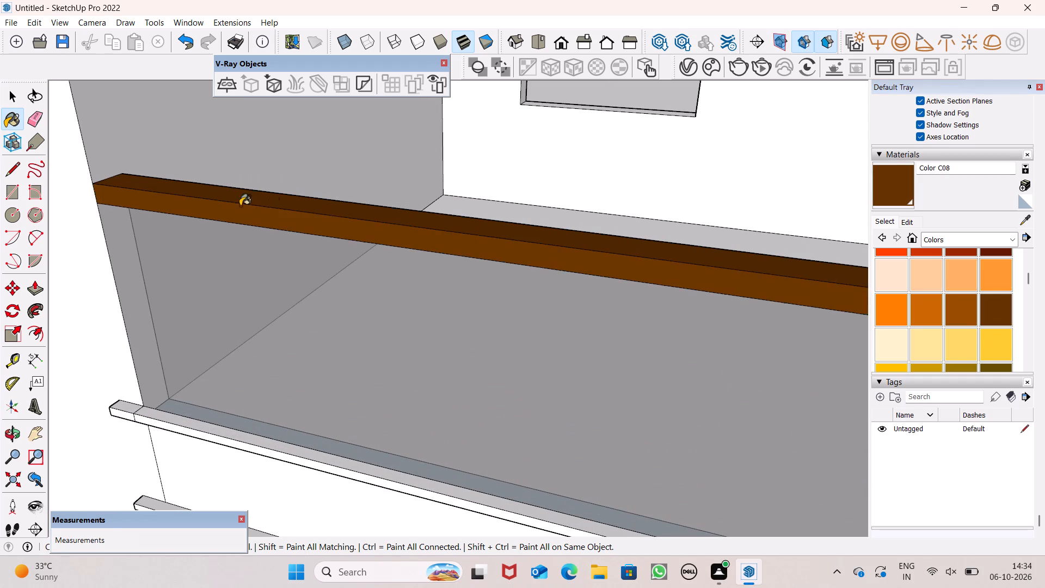
pyautogui.moveTo(336, 224); pyautogui.dragTo(0, 152, button='middle')
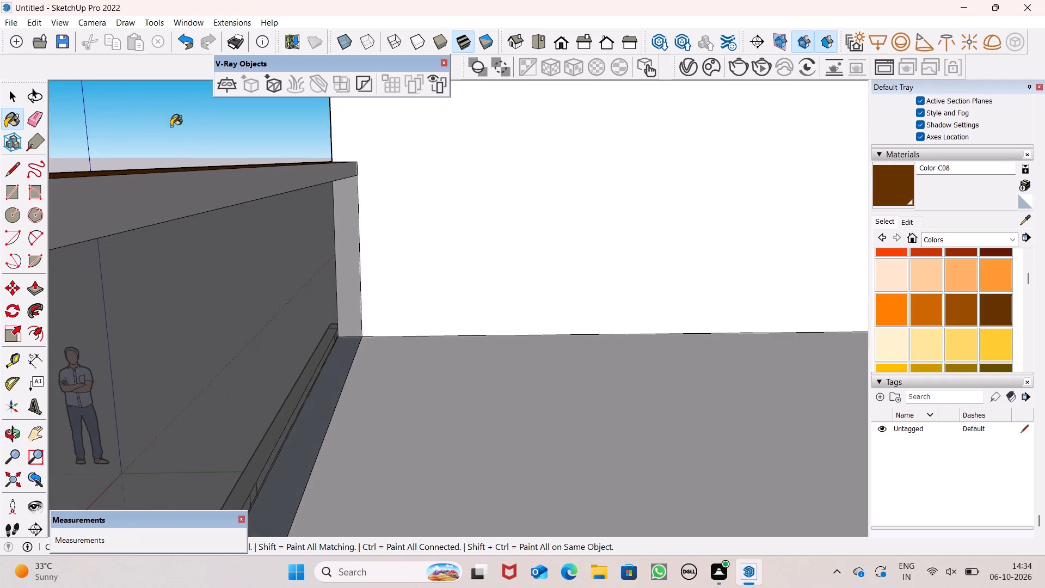
pyautogui.click(214, 200)
# Reset to a standard view and examine the painted cap and the front facade around the parapet.
pyautogui.scroll(-7, 431, 174)
pyautogui.moveTo(446, 206); pyautogui.dragTo(946, 205, button='middle')
pyautogui.scroll(1, 447, 207)
pyautogui.moveTo(438, 175); pyautogui.dragTo(895, 177, button='middle')
pyautogui.scroll(1, 895, 175)
pyautogui.scroll(-2, 588, 166)
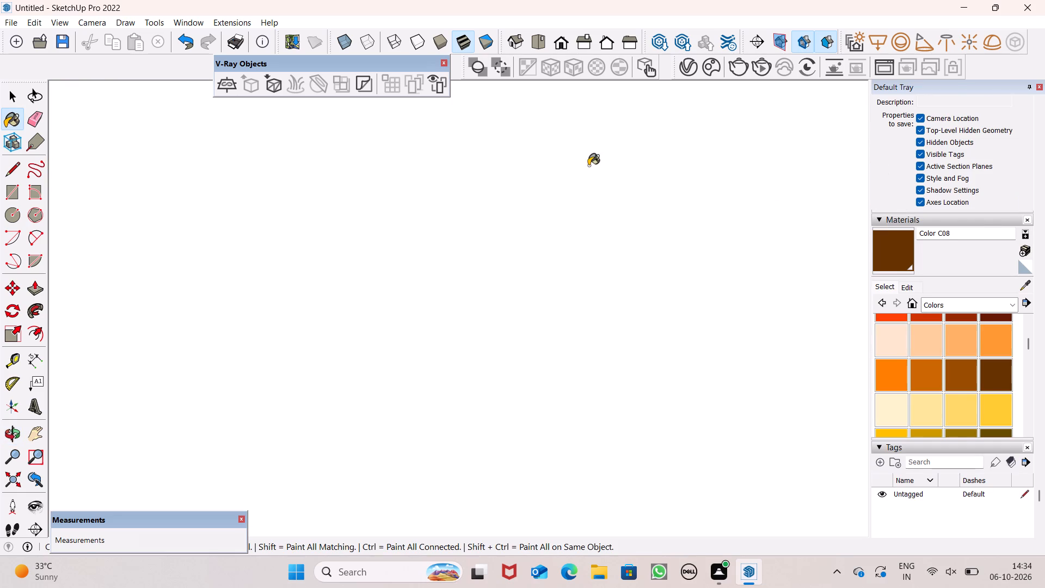
pyautogui.scroll(-3, 588, 166)
pyautogui.scroll(-8, 471, 124)
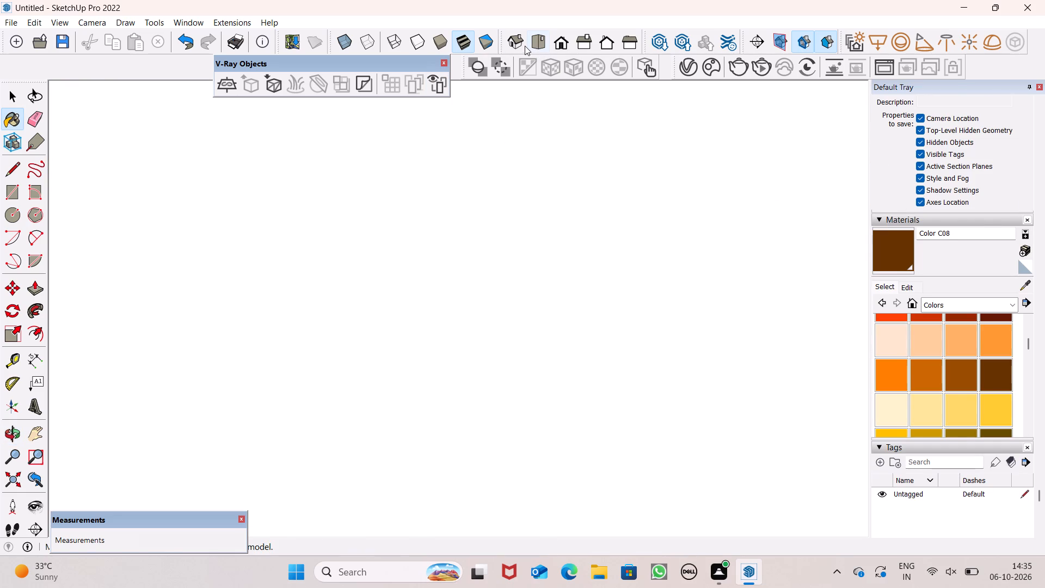
pyautogui.click(525, 46)
pyautogui.click(537, 42)
pyautogui.scroll(-5, 623, 170)
pyautogui.moveTo(665, 336); pyautogui.dragTo(653, 277, button='middle')
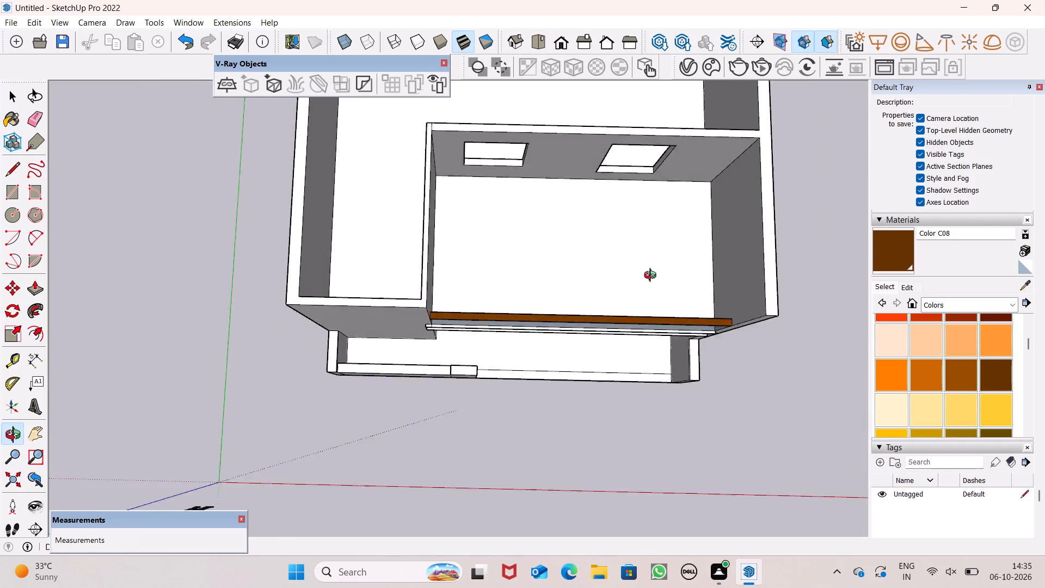
pyautogui.moveTo(653, 277); pyautogui.dragTo(604, 48, button='middle')
pyautogui.moveTo(567, 345); pyautogui.dragTo(581, 261, button='middle')
pyautogui.scroll(5, 586, 316)
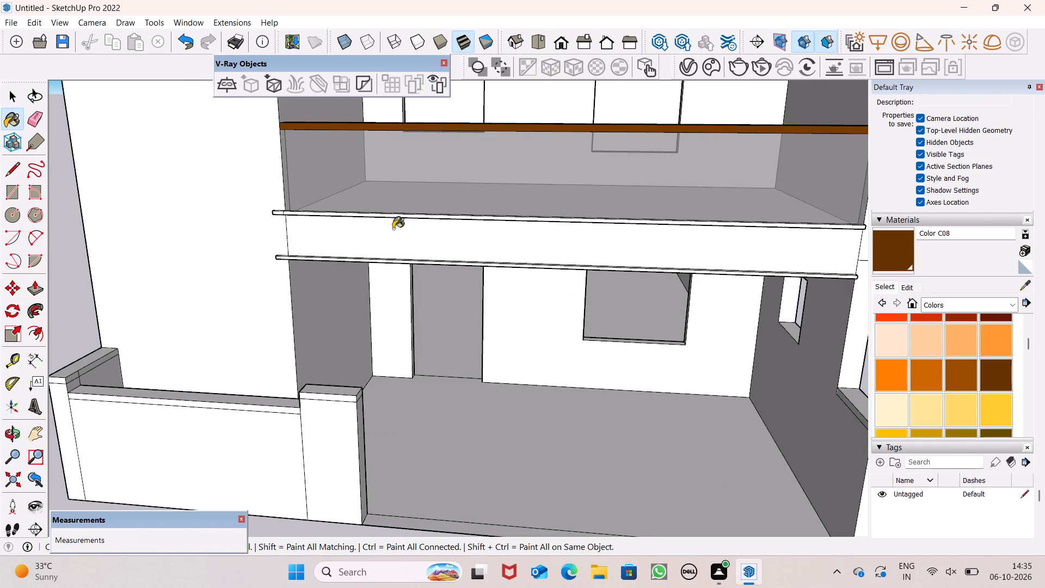
# Erase the short seam edges on the upper ledge below the glass parapet, at its left end.
pyautogui.moveTo(381, 223); pyautogui.dragTo(476, 296, button='middle')
pyautogui.scroll(1, 384, 230)
pyautogui.click(33, 126)
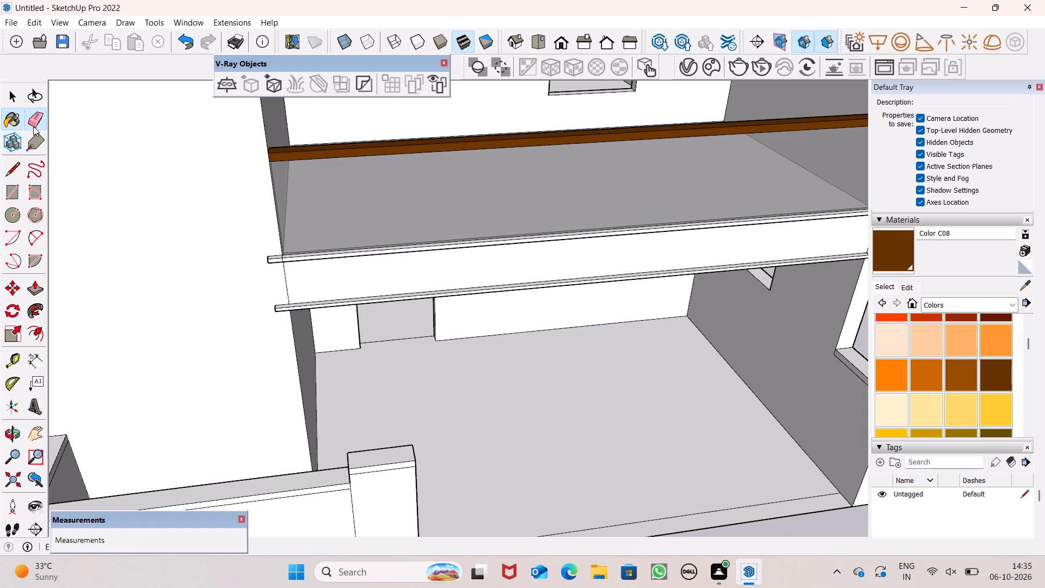
pyautogui.scroll(5, 251, 266)
pyautogui.scroll(7, 311, 253)
pyautogui.moveTo(288, 246); pyautogui.dragTo(293, 248)
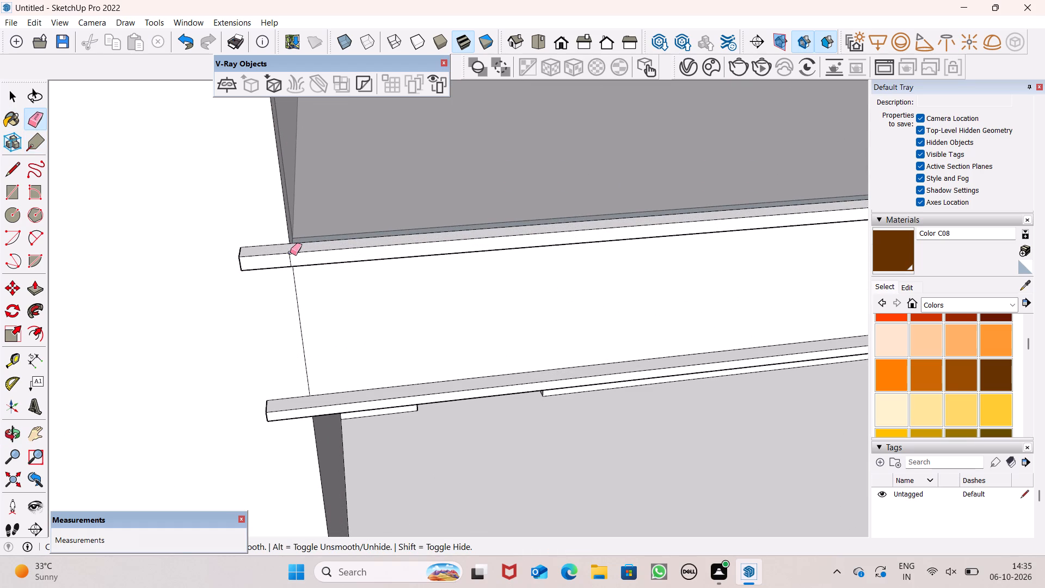
pyautogui.moveTo(290, 259); pyautogui.dragTo(302, 260)
# Push the front faces of the upper and lower ledges inward by about 1 7/16" with Push/Pull.
pyautogui.scroll(-7, 298, 212)
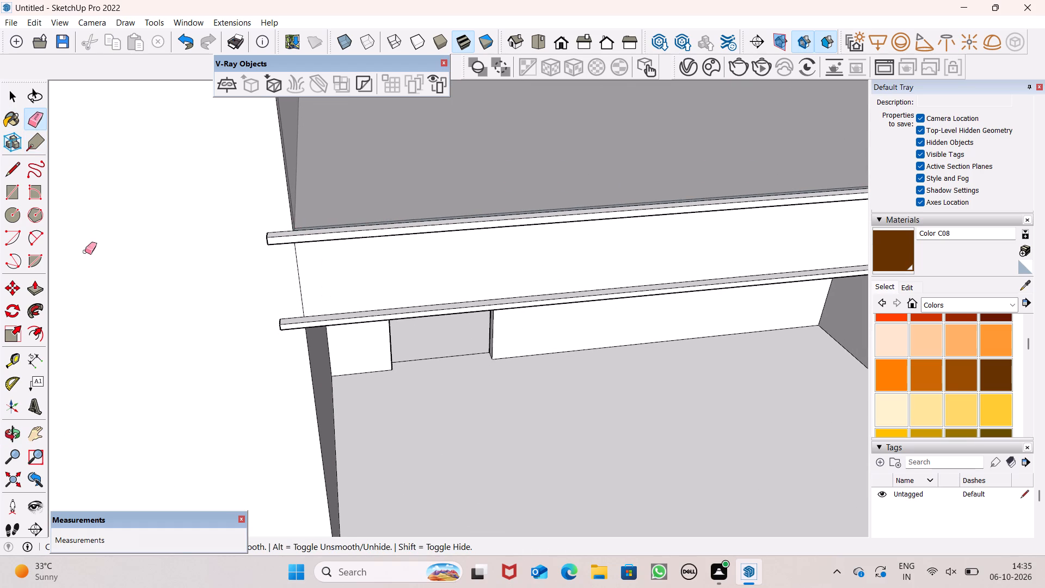
pyautogui.click(28, 289)
pyautogui.scroll(-1, 313, 220)
pyautogui.moveTo(382, 293); pyautogui.dragTo(427, 376, button='middle')
pyautogui.scroll(-1, 345, 367)
pyautogui.scroll(5, 345, 367)
pyautogui.moveTo(337, 365); pyautogui.dragTo(336, 359)
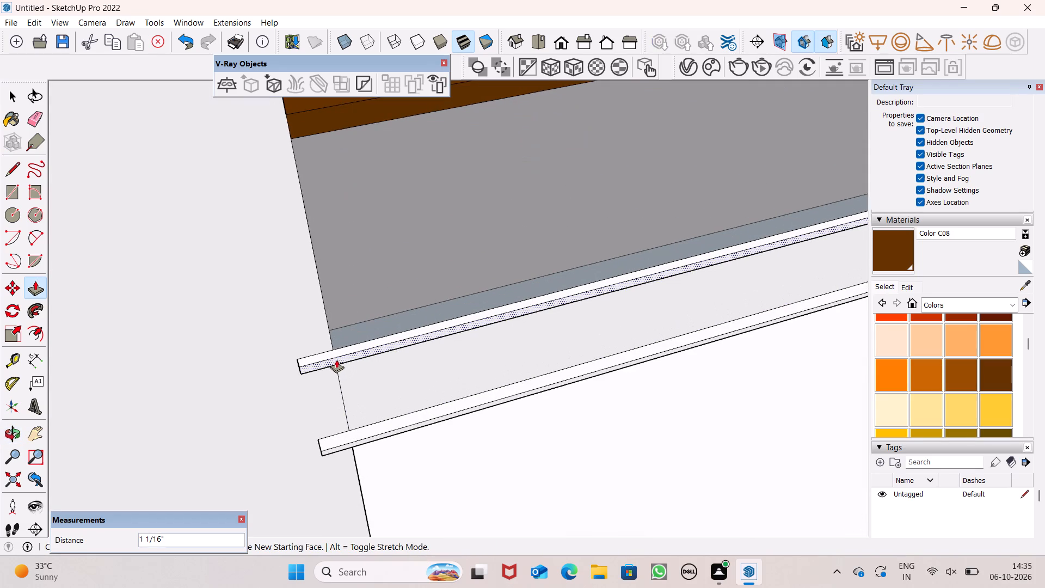
pyautogui.moveTo(336, 359); pyautogui.dragTo(336, 358)
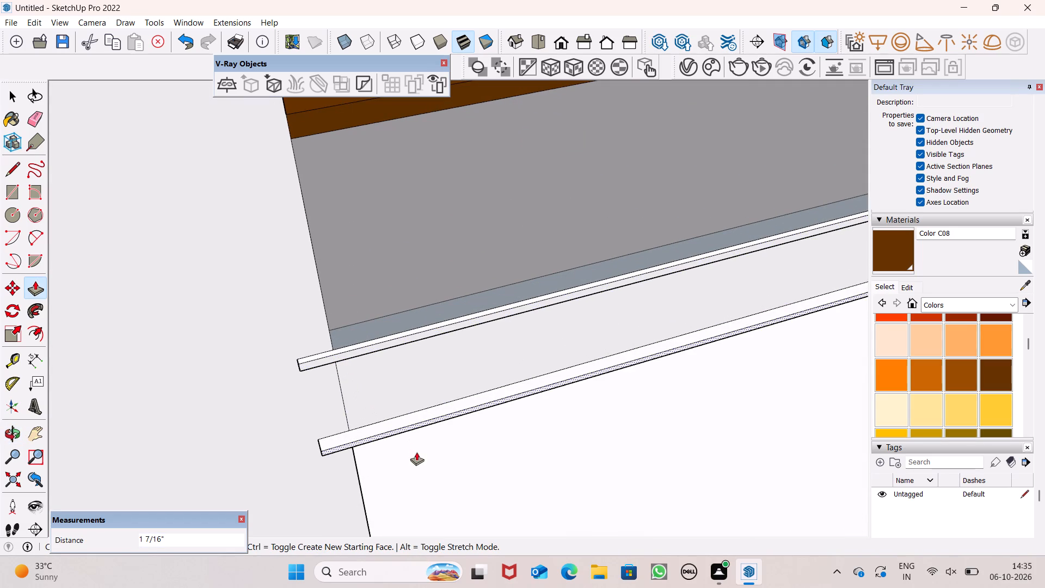
pyautogui.moveTo(402, 430); pyautogui.dragTo(398, 423)
# Erase the vertical edge between the two ledges where the balcony band meets the left front wall.
pyautogui.scroll(-6, 291, 318)
pyautogui.scroll(-5, 346, 345)
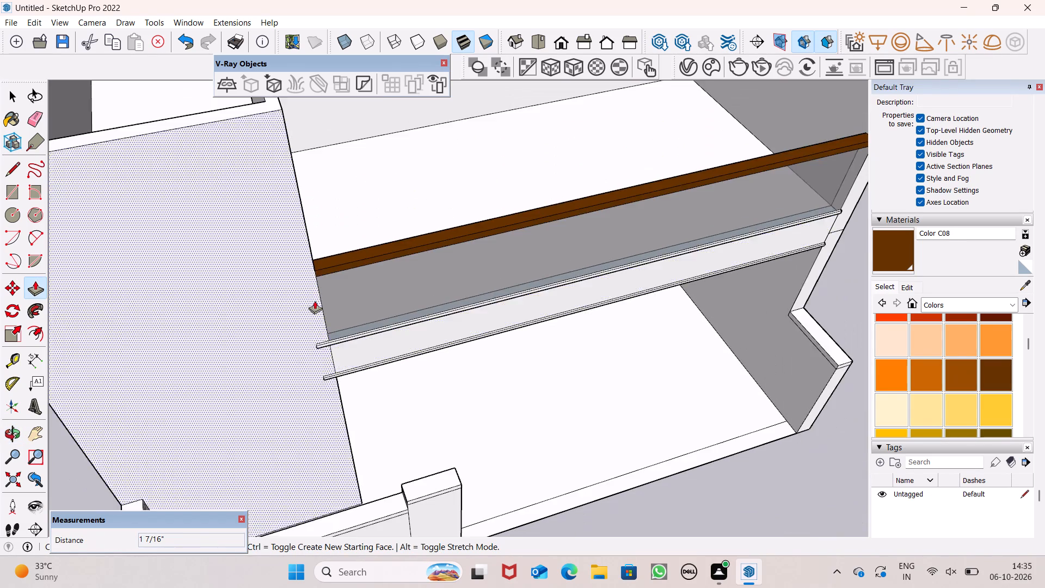
pyautogui.scroll(-4, 315, 301)
pyautogui.scroll(1, 315, 299)
pyautogui.scroll(-2, 315, 299)
pyautogui.moveTo(358, 336); pyautogui.dragTo(241, 251, button='middle')
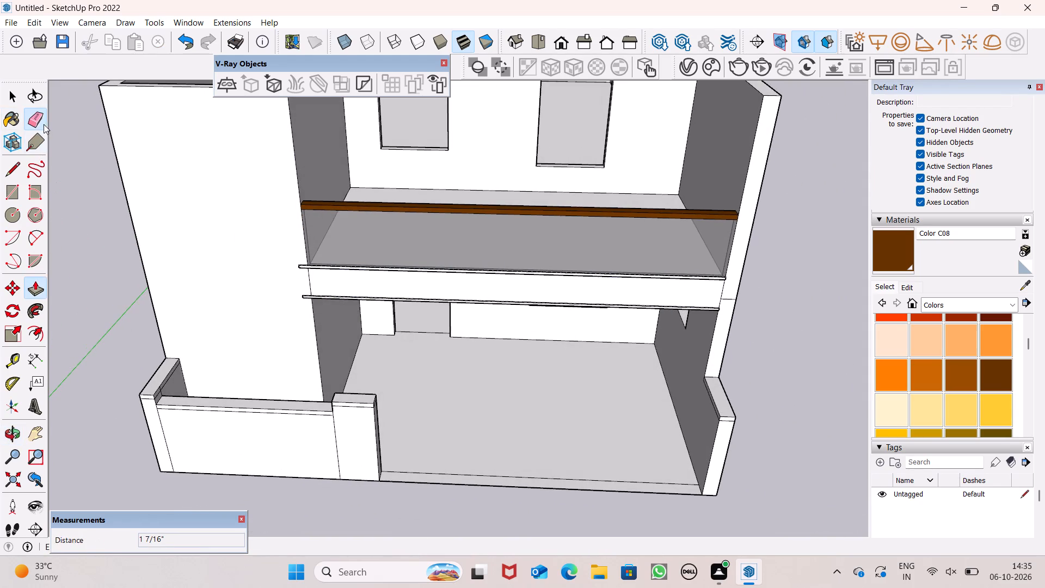
pyautogui.click(44, 125)
pyautogui.scroll(7, 246, 264)
pyautogui.moveTo(377, 296); pyautogui.dragTo(367, 298)
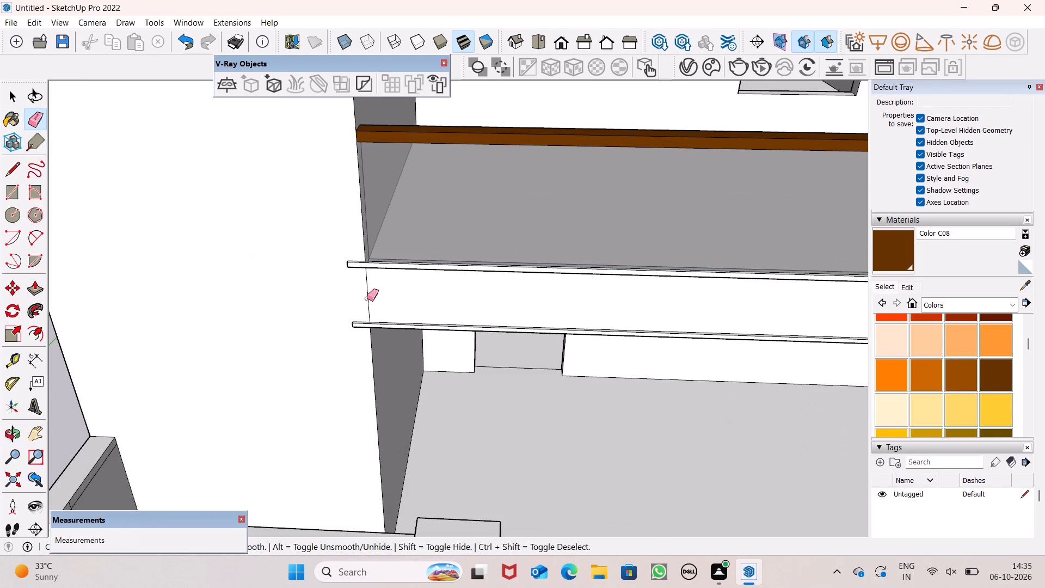
pyautogui.moveTo(367, 298); pyautogui.dragTo(363, 297)
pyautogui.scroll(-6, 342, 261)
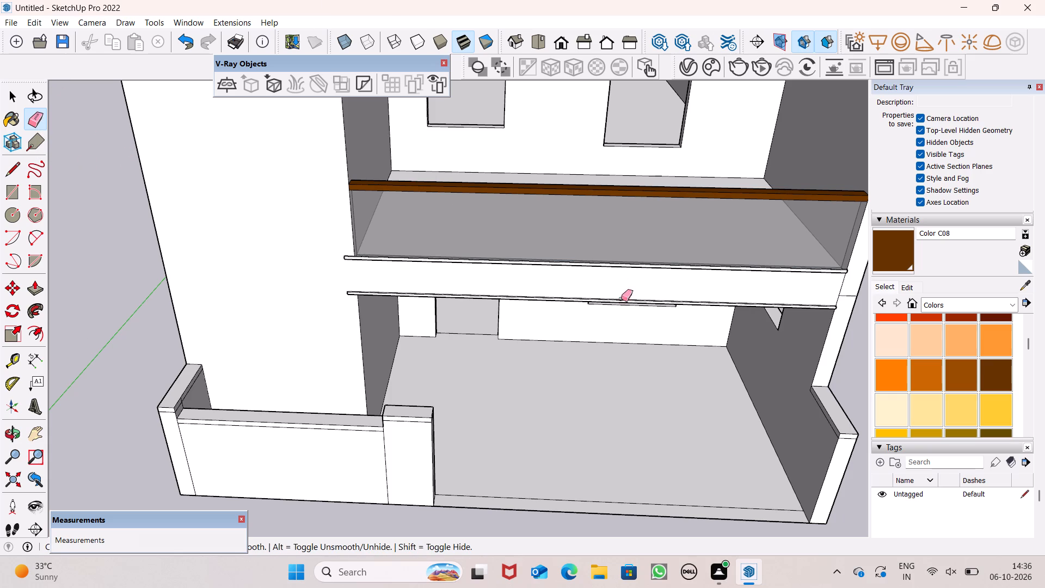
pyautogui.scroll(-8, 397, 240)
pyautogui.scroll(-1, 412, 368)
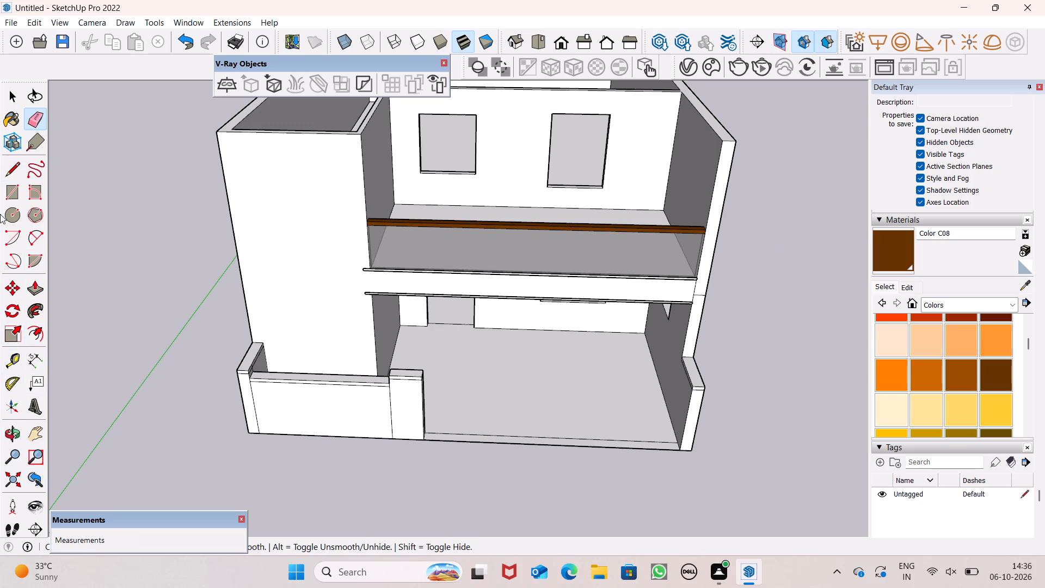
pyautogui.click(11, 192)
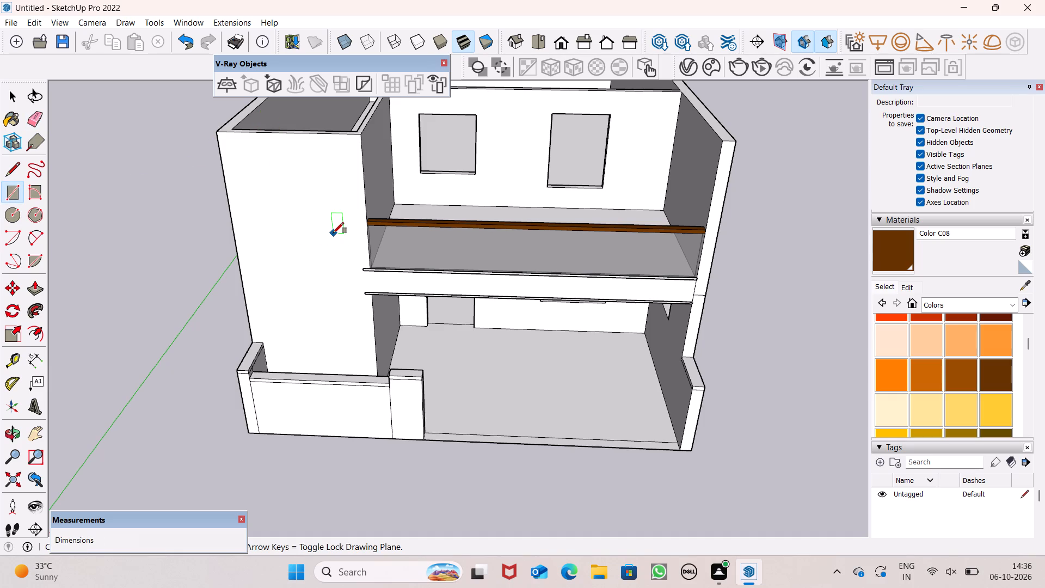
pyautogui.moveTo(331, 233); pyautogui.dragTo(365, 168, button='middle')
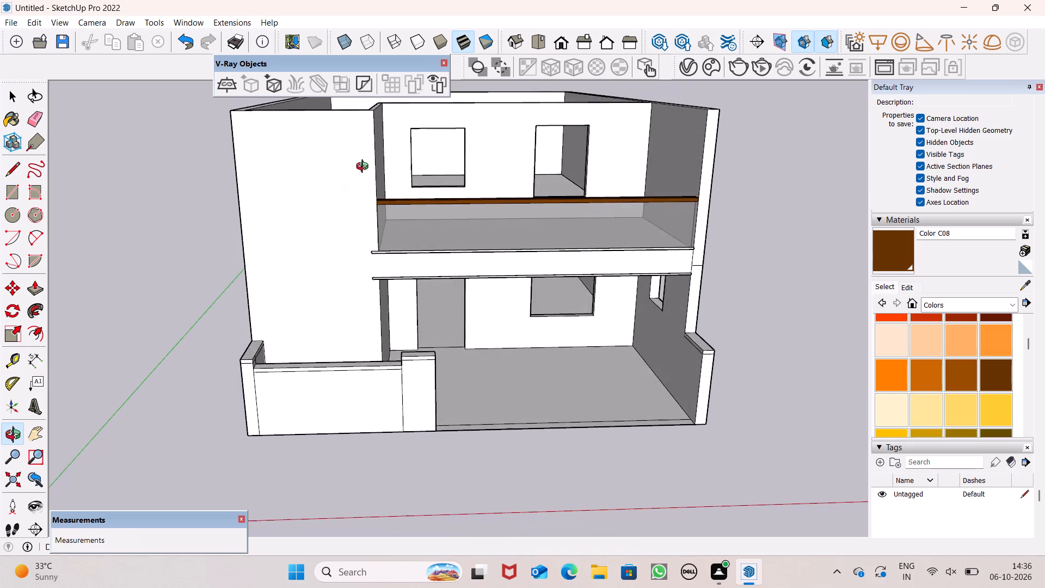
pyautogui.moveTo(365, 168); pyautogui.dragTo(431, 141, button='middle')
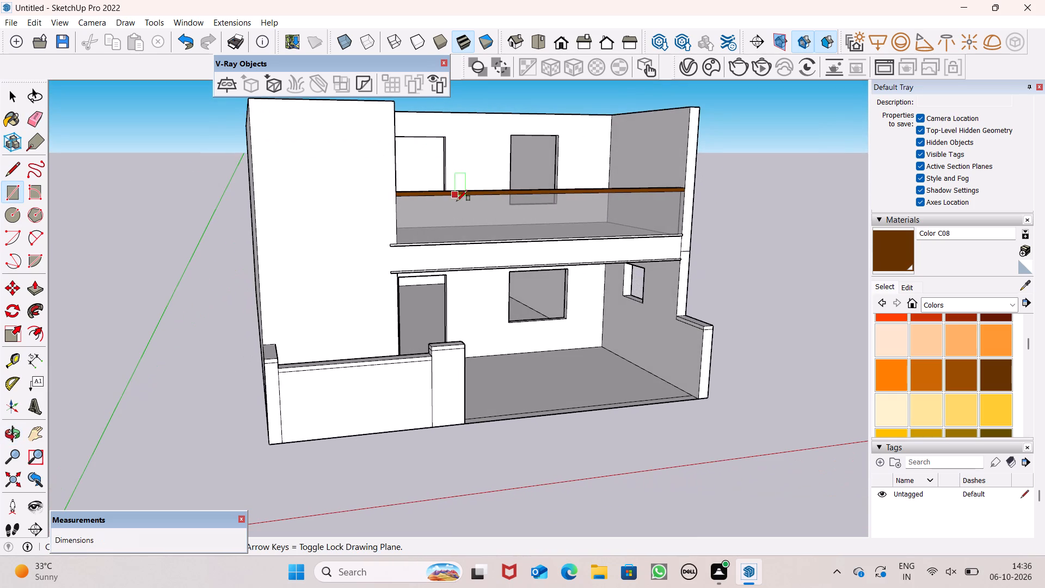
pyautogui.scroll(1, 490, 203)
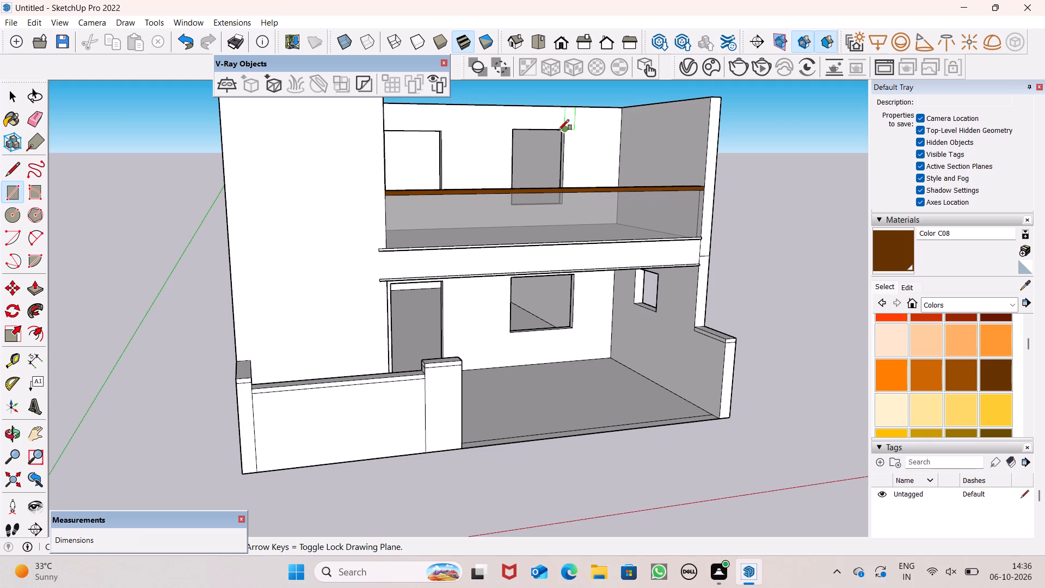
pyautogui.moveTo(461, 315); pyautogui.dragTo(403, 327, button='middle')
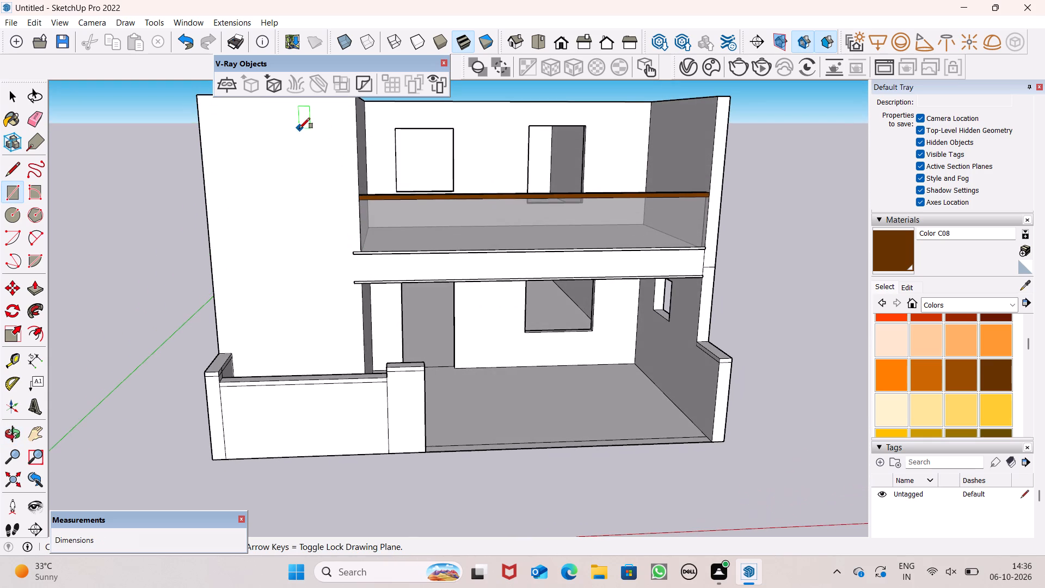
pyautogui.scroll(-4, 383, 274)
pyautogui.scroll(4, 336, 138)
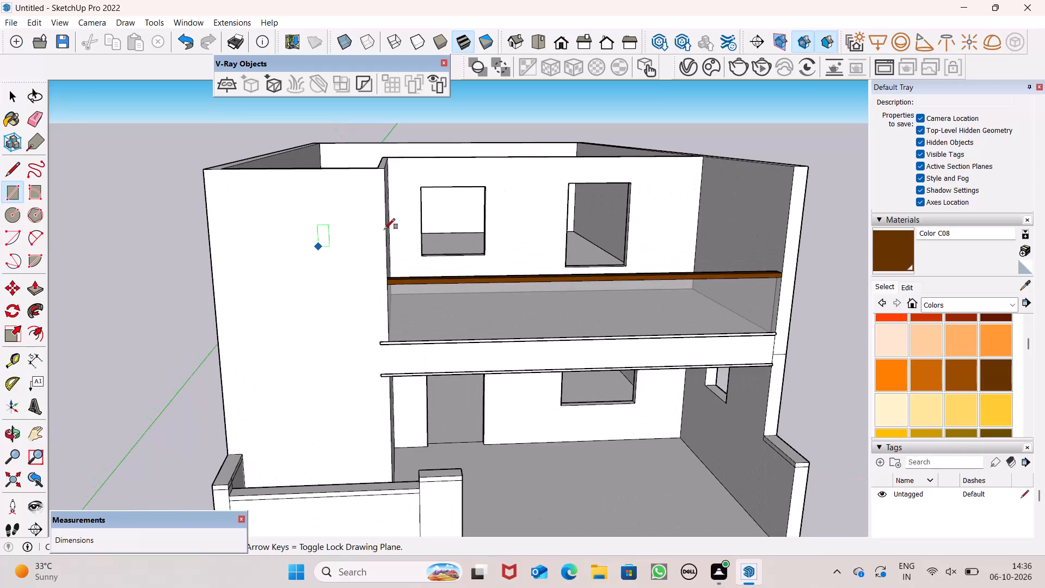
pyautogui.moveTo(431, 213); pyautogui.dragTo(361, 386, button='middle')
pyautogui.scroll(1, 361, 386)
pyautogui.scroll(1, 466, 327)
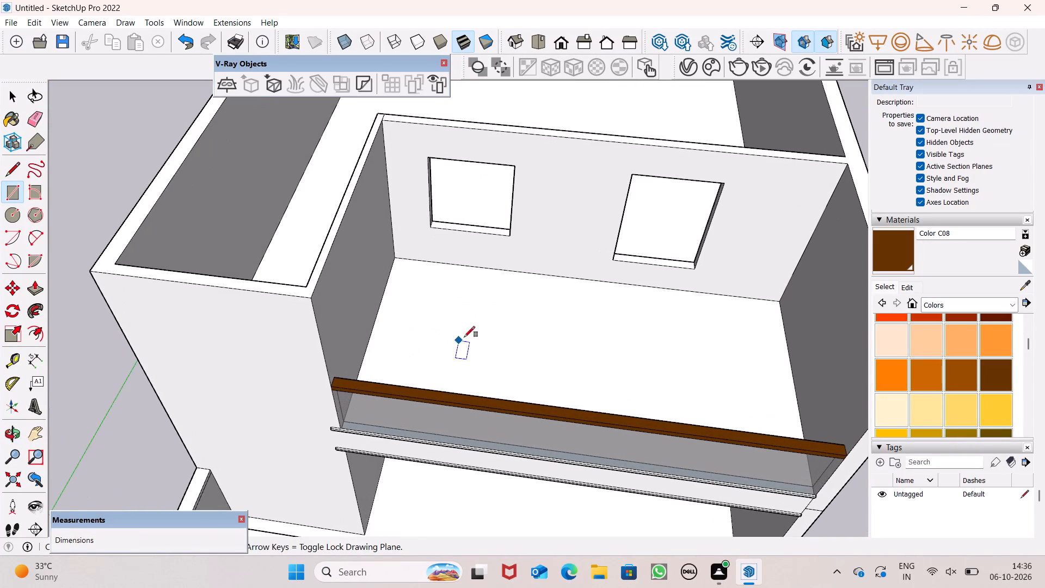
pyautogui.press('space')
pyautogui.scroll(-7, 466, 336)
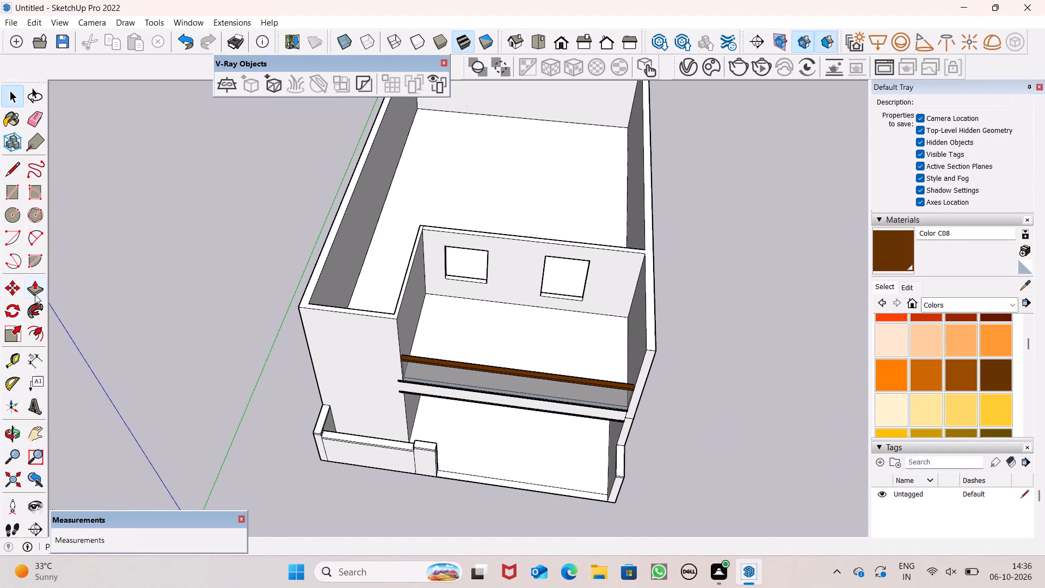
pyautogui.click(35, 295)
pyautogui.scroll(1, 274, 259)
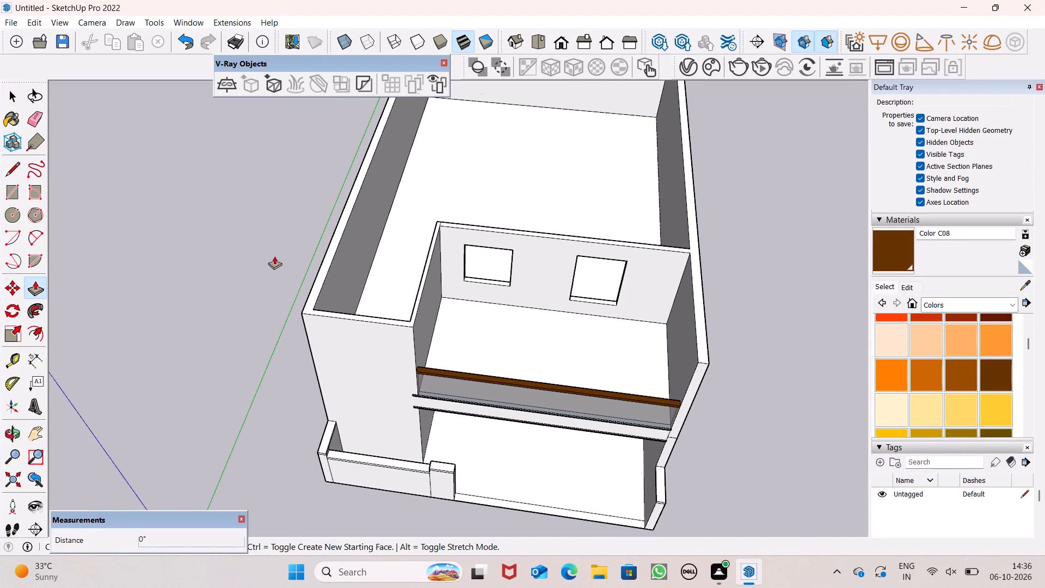
# Draw a line along the inner top edge of the upper-storey walls to close the roof opening with a face.
pyautogui.click(17, 169)
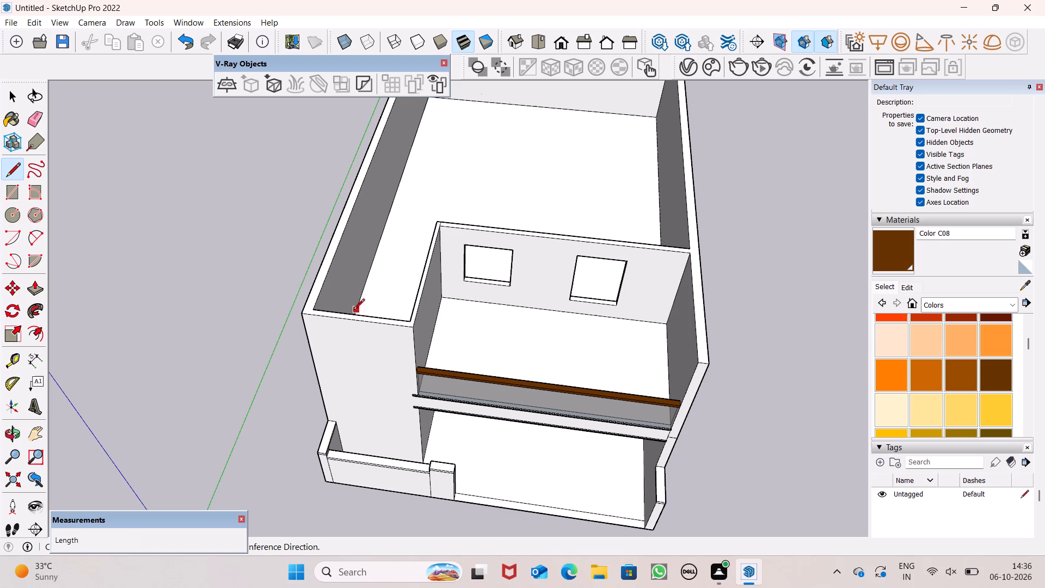
pyautogui.scroll(8, 313, 308)
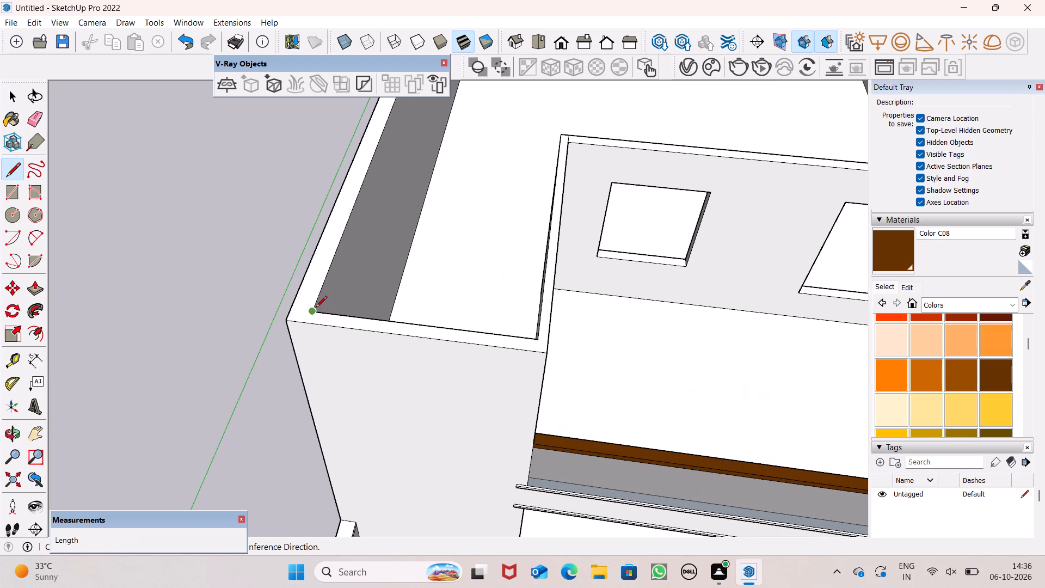
pyautogui.click(316, 315)
pyautogui.click(333, 316)
pyautogui.scroll(-4, 295, 333)
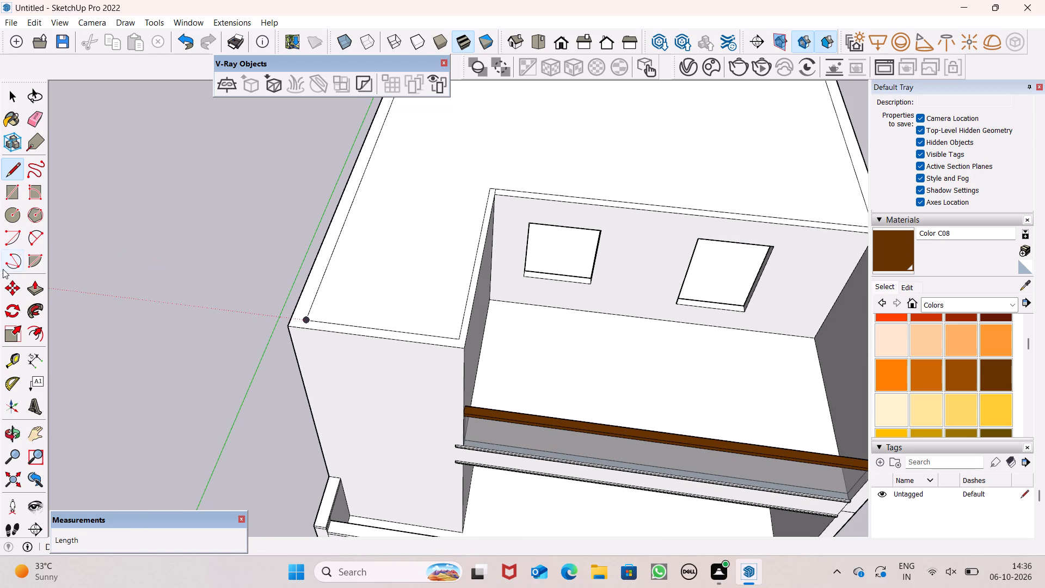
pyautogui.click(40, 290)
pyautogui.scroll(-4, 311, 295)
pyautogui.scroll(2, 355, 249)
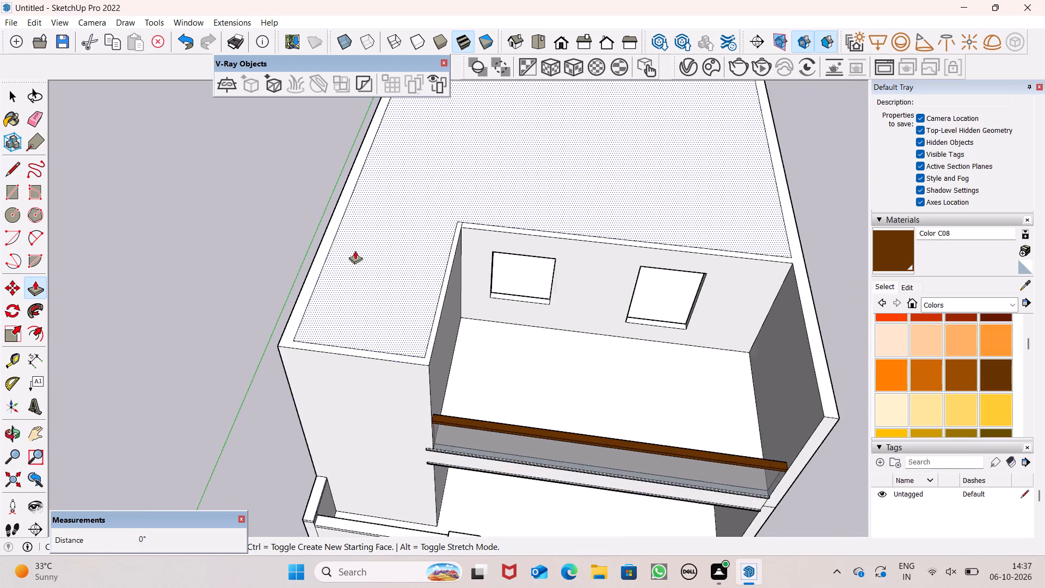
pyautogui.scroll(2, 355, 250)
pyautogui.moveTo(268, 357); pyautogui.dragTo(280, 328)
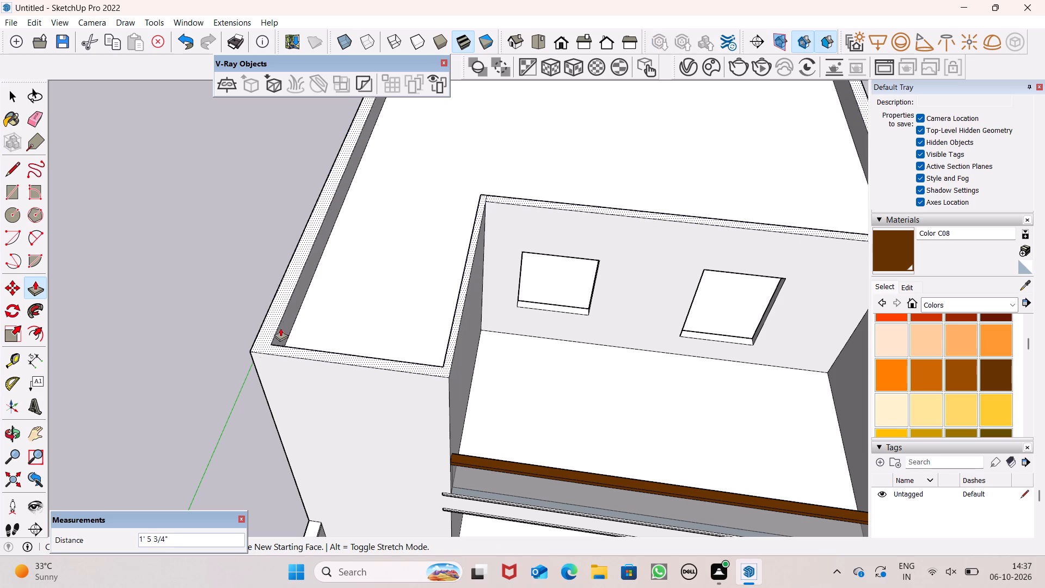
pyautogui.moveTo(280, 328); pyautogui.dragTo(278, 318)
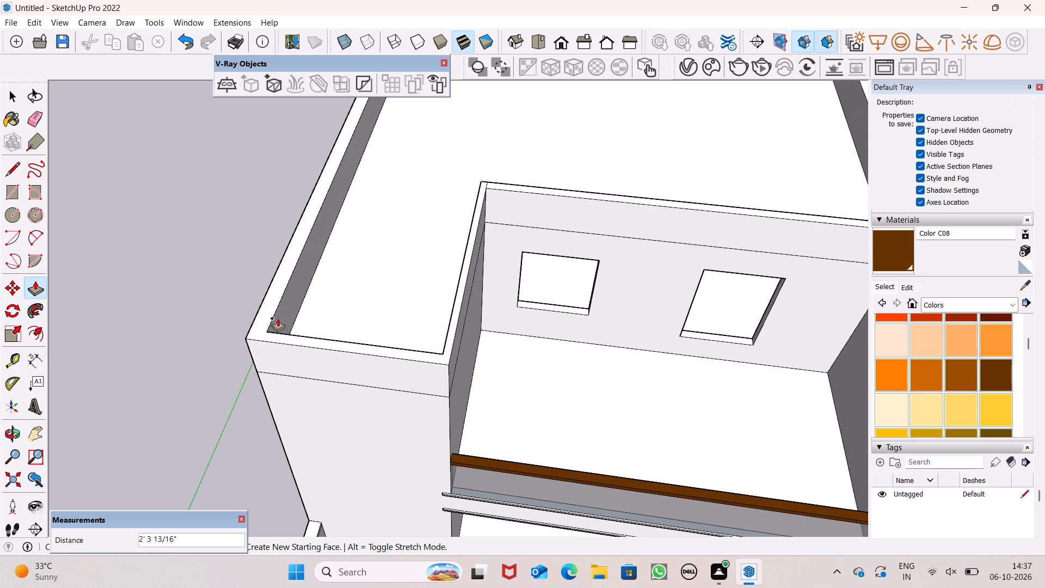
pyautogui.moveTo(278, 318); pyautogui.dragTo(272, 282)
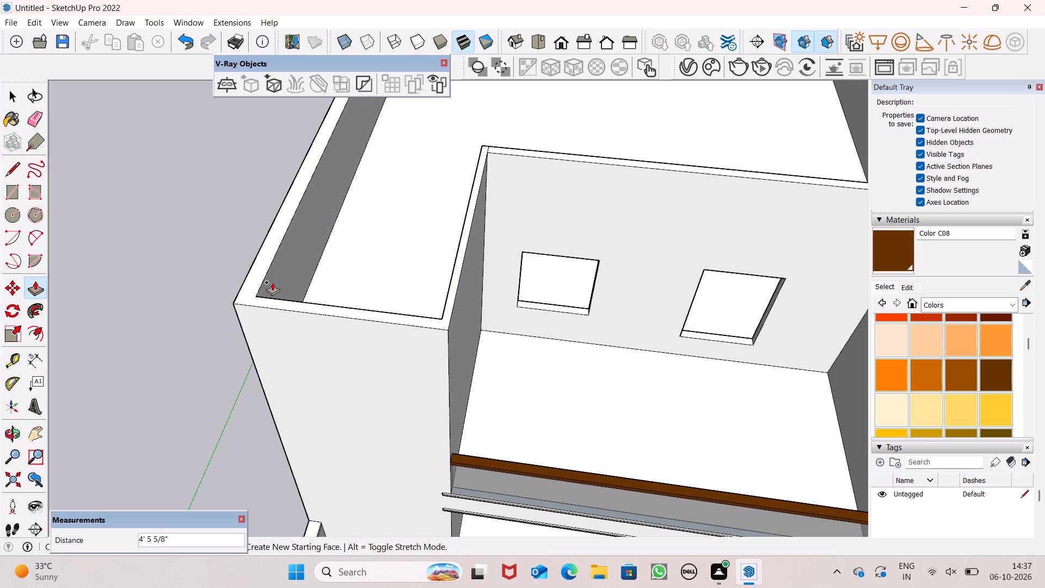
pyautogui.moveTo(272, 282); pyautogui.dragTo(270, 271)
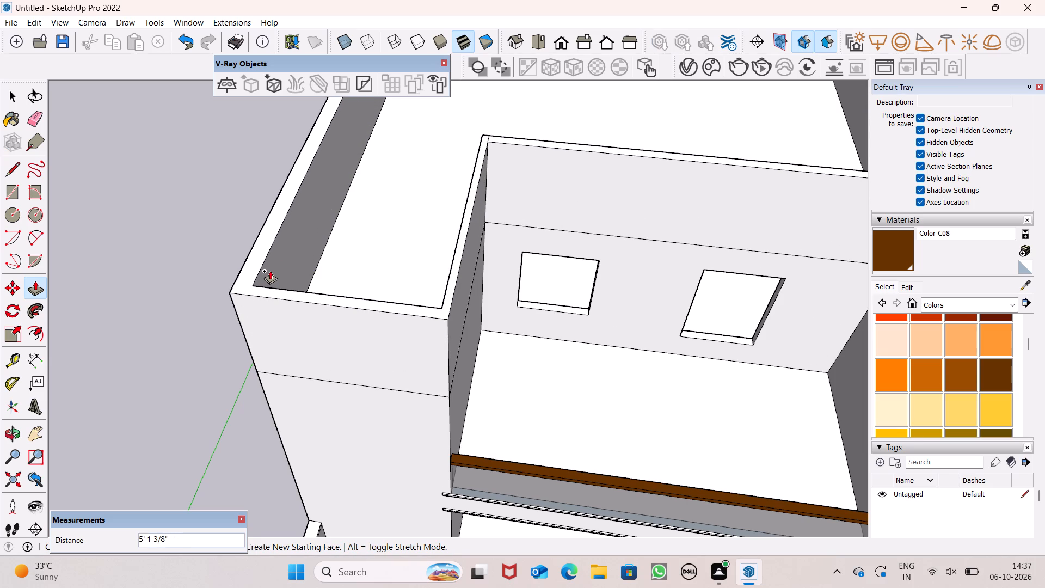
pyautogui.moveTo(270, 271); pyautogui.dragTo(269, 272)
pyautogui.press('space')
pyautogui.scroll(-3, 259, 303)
# Draw a short line across the wall top at the right end of the balcony's back wall, separating it from the side wall's top.
pyautogui.click(11, 157)
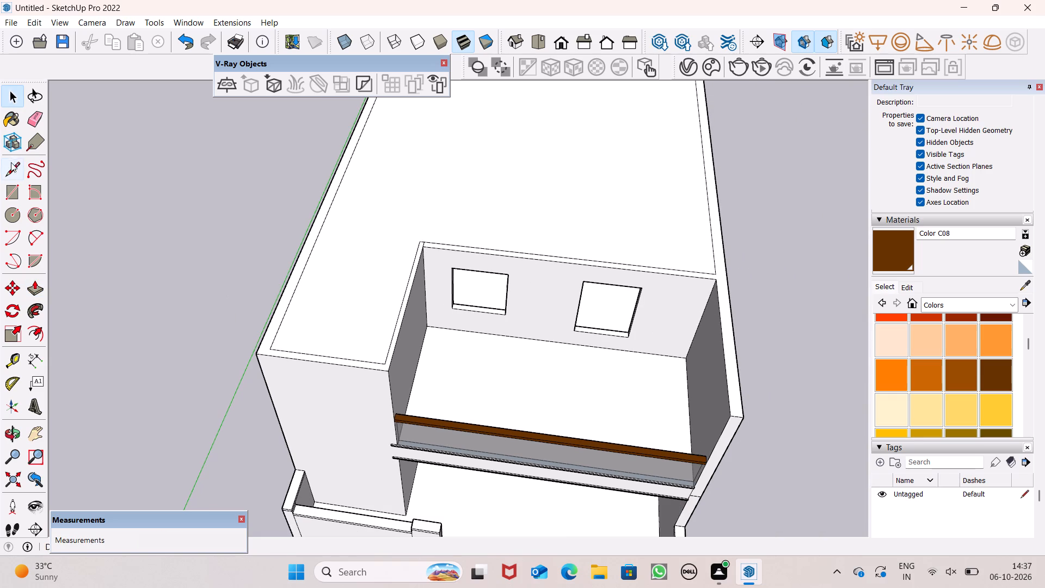
pyautogui.click(11, 166)
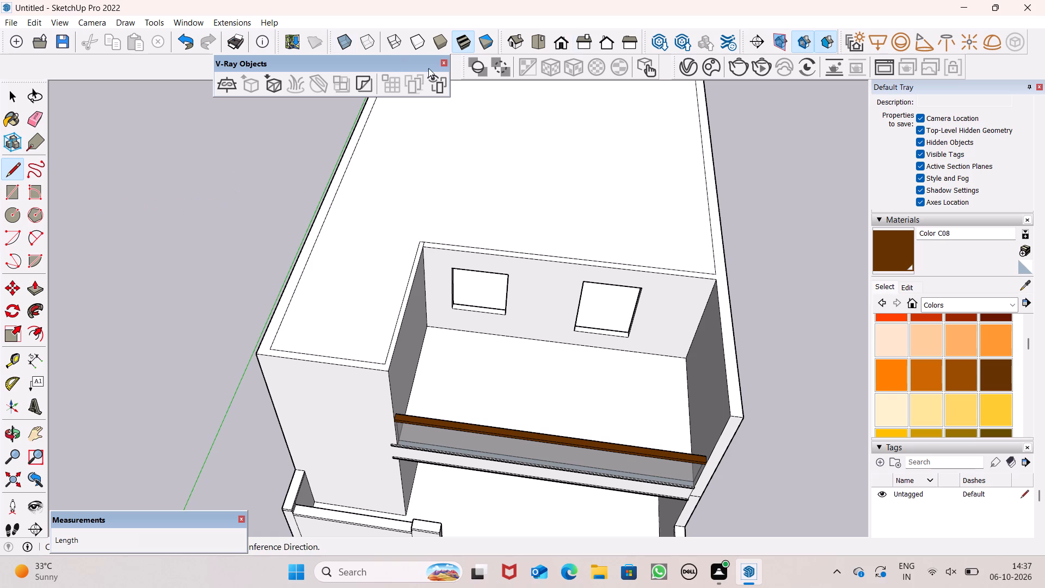
pyautogui.scroll(2, 740, 274)
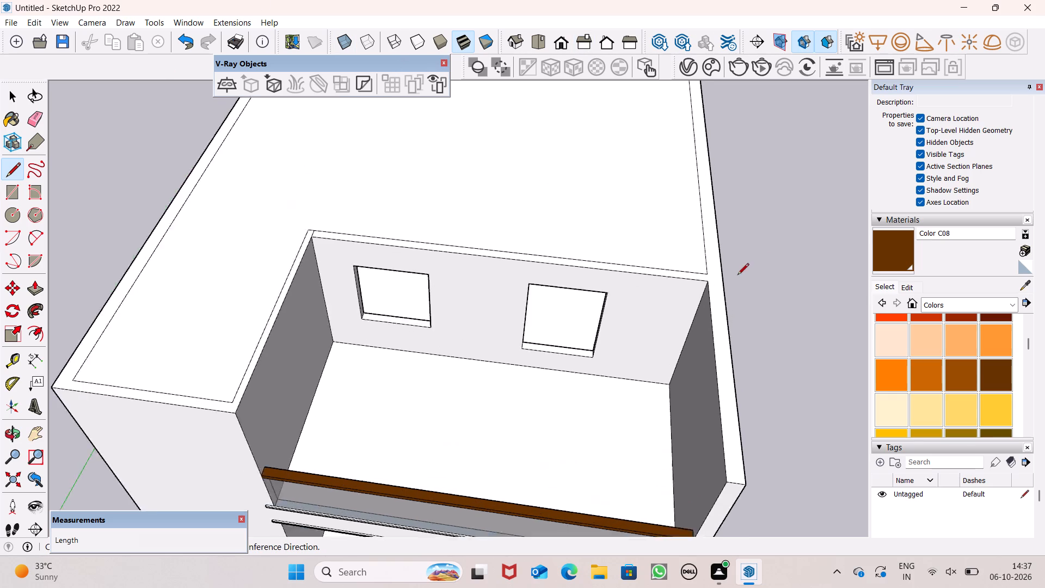
pyautogui.scroll(-1, 737, 275)
pyautogui.scroll(5, 737, 275)
pyautogui.moveTo(700, 274); pyautogui.dragTo(700, 283)
pyautogui.click(700, 290)
pyautogui.scroll(-4, 627, 263)
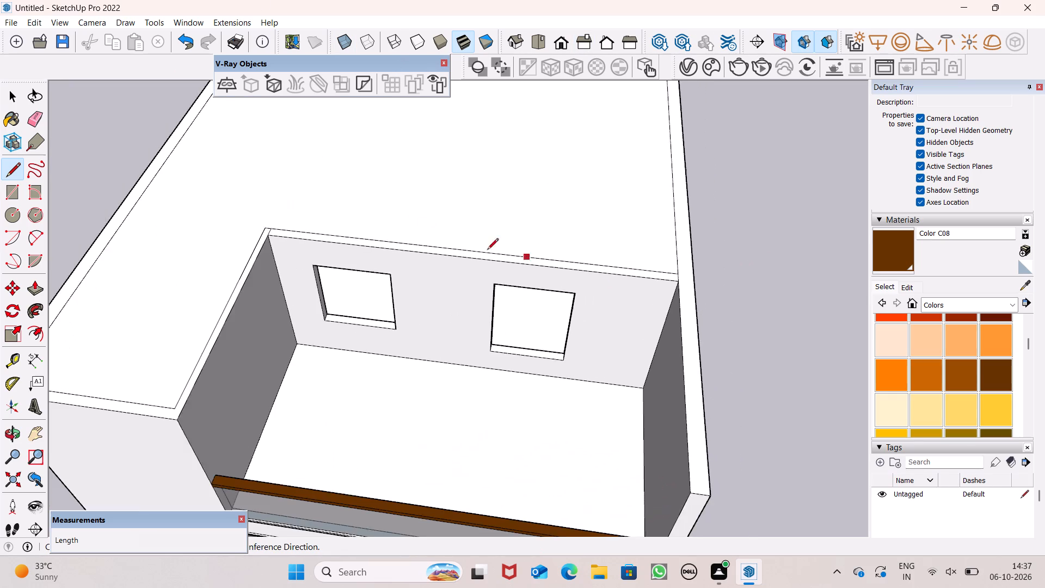
pyautogui.scroll(-2, 307, 226)
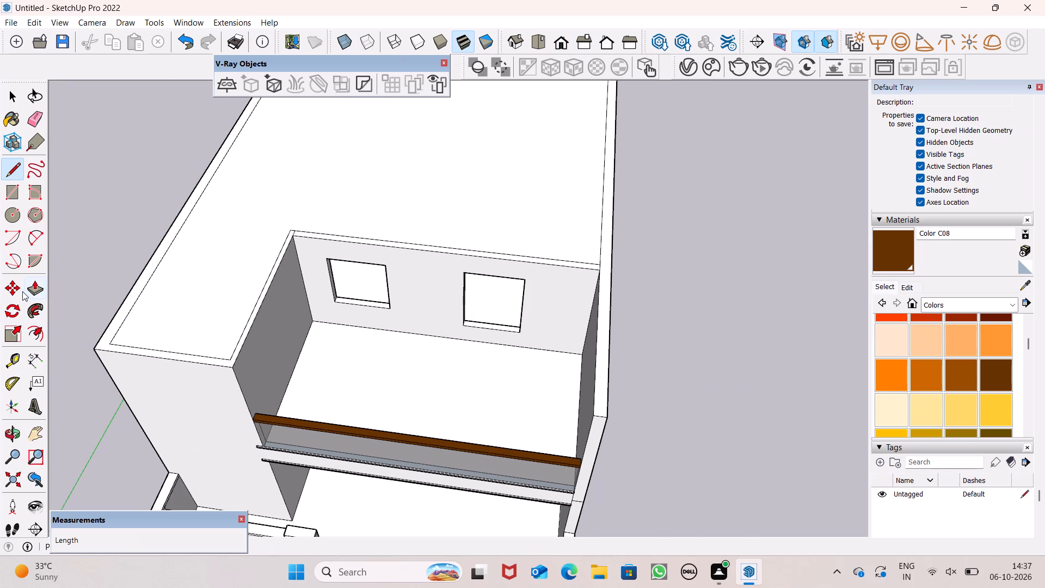
# Raise the top face of the roof's perimeter walls 5' with Push/Pull, leaving out the balcony's back wall.
pyautogui.click(31, 290)
pyautogui.scroll(4, 189, 350)
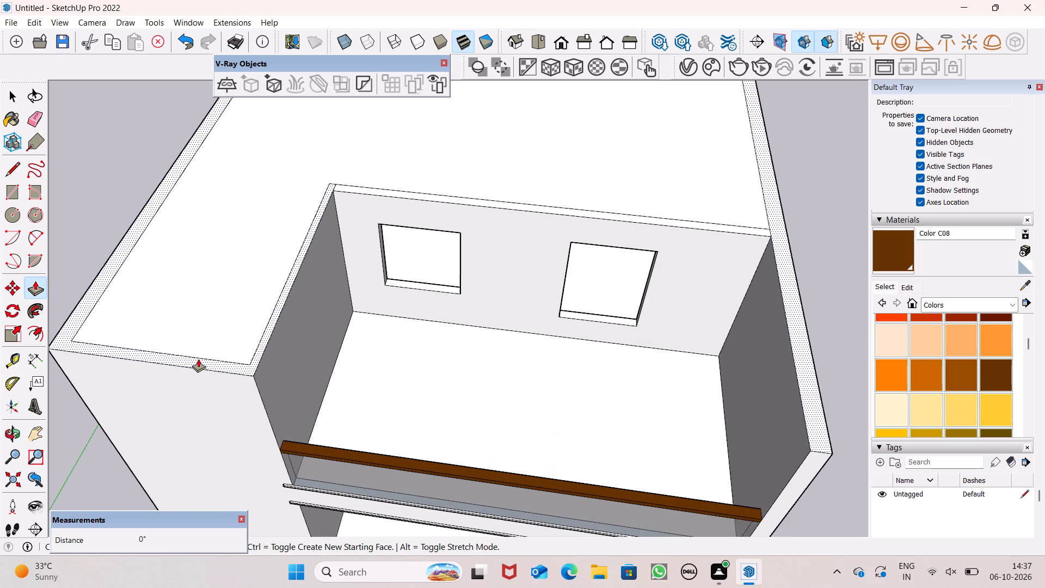
pyautogui.moveTo(198, 359); pyautogui.dragTo(162, 278)
pyautogui.write("5'")
pyautogui.press('Return')
pyautogui.scroll(-7, 249, 226)
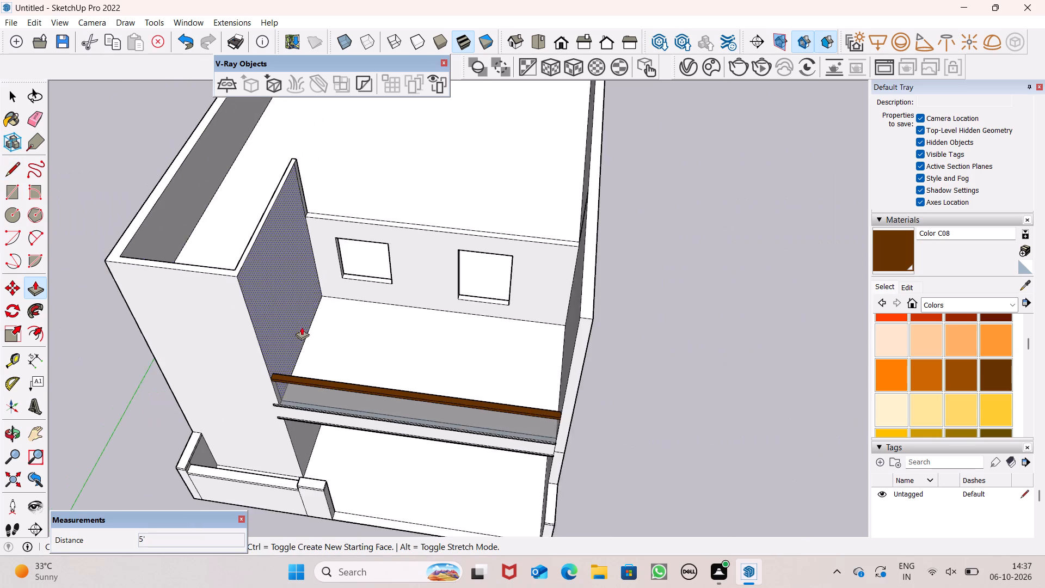
# Raise the top face of the balcony's back wall by about 9 1/2" with Push/Pull.
pyautogui.scroll(1, 384, 295)
pyautogui.scroll(-5, 384, 295)
pyautogui.moveTo(384, 289); pyautogui.dragTo(426, 68, button='middle')
pyautogui.scroll(4, 422, 175)
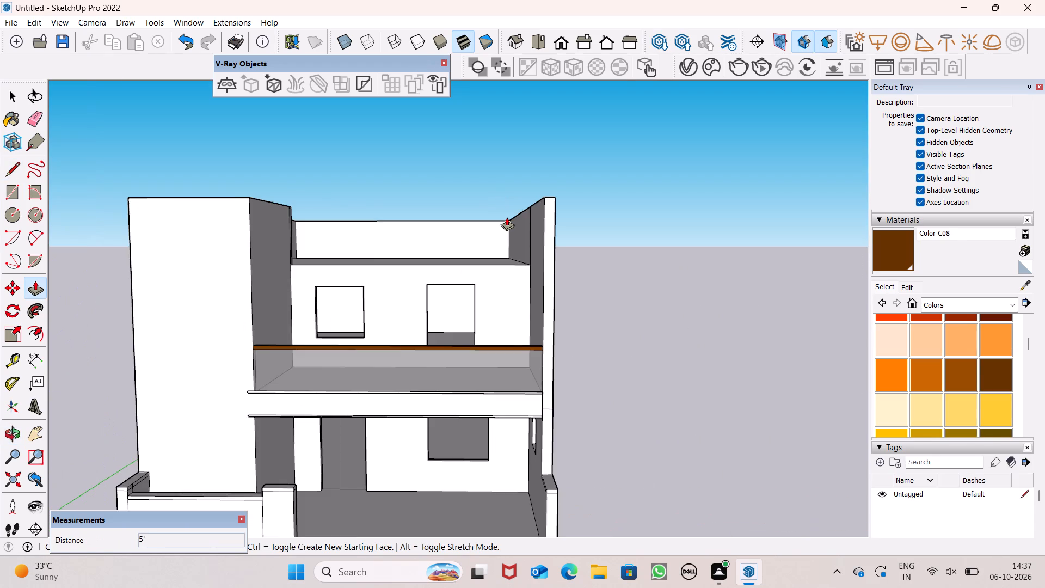
pyautogui.scroll(3, 507, 217)
pyautogui.moveTo(506, 218); pyautogui.dragTo(508, 291, button='middle')
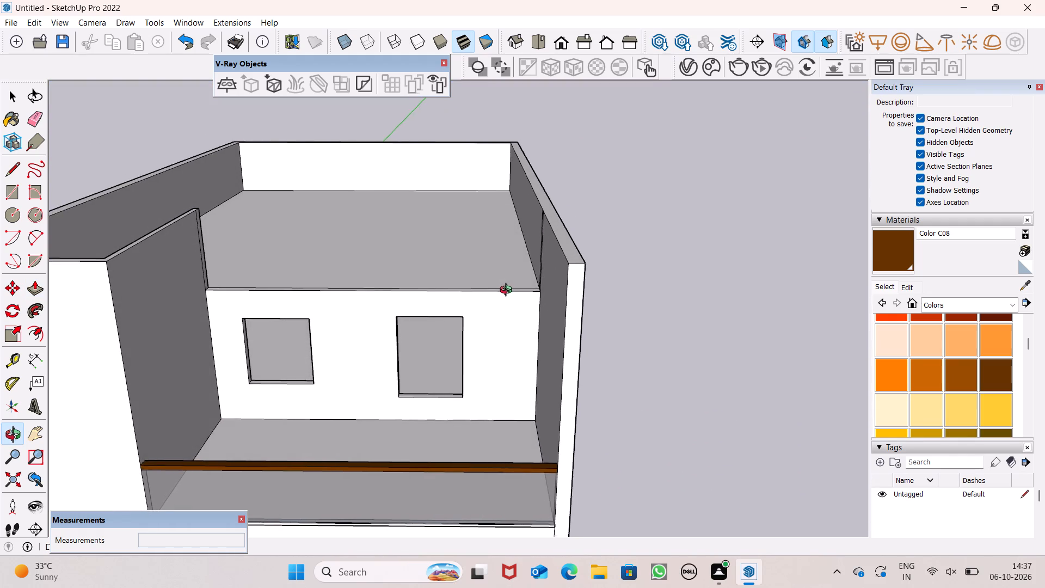
pyautogui.moveTo(508, 291); pyautogui.dragTo(516, 375, button='middle')
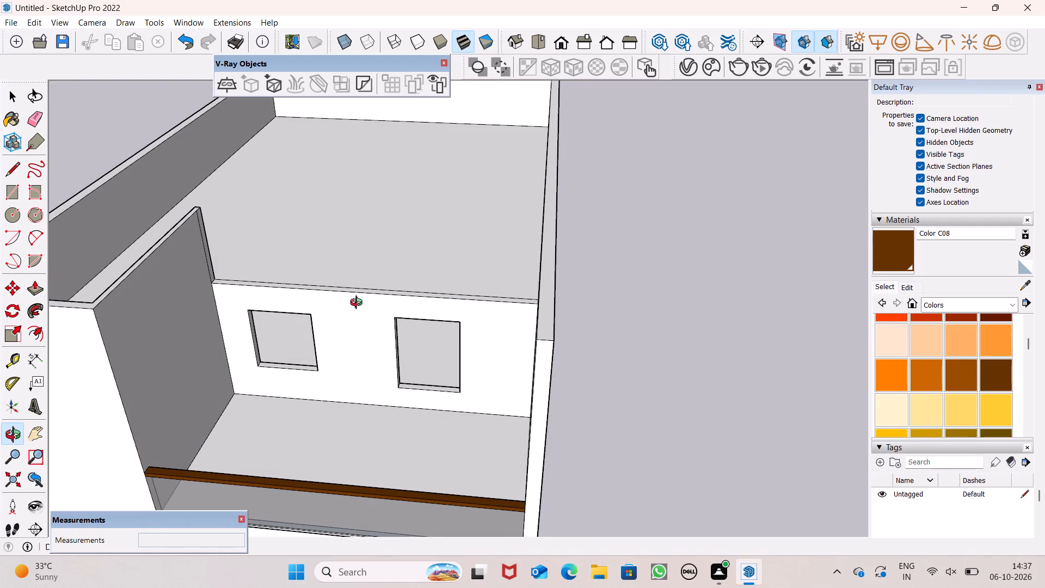
pyautogui.scroll(4, 299, 293)
pyautogui.moveTo(279, 302); pyautogui.dragTo(282, 292)
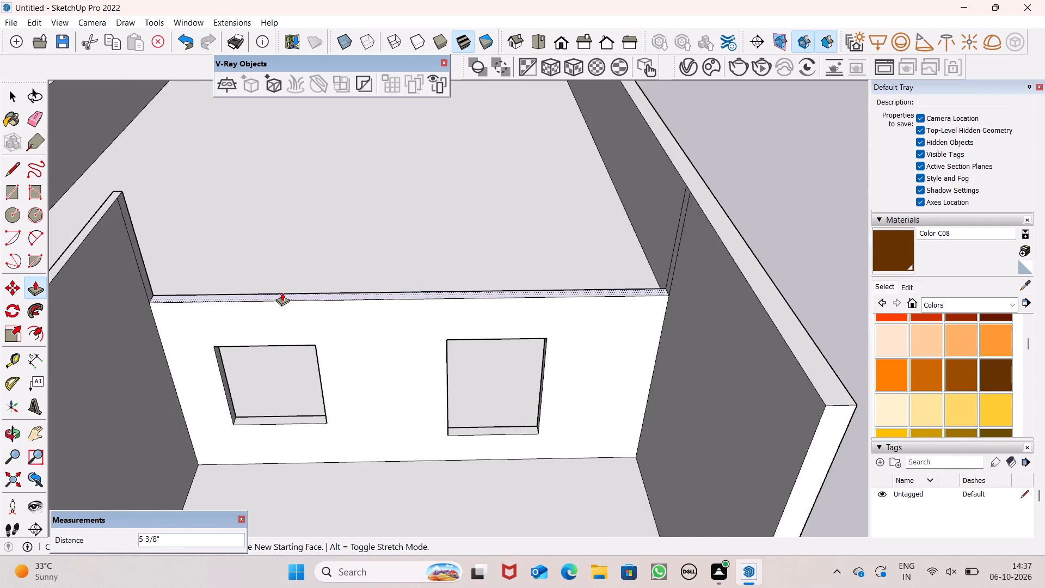
pyautogui.moveTo(282, 292); pyautogui.dragTo(277, 285)
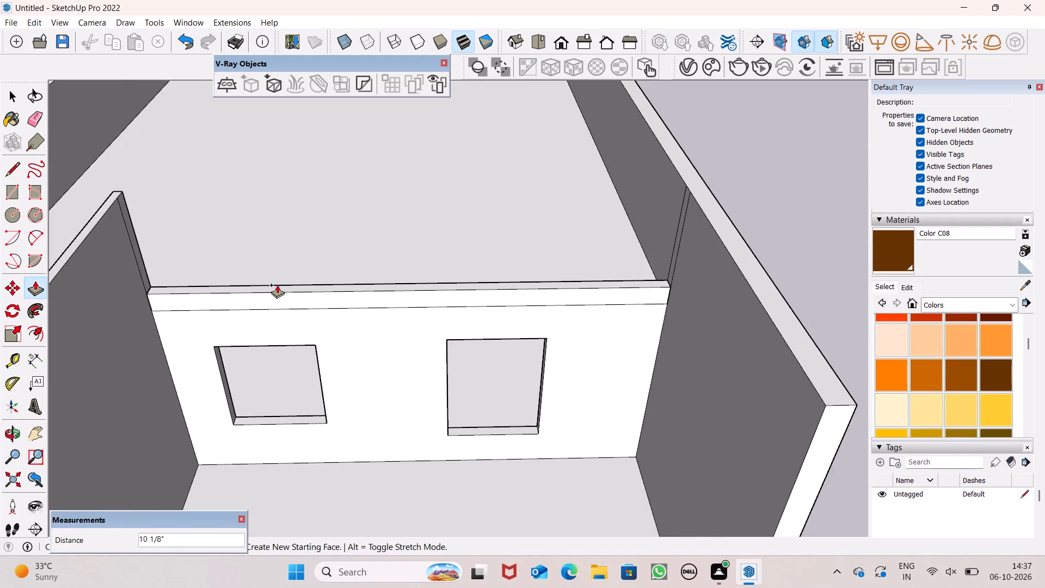
pyautogui.moveTo(277, 285); pyautogui.dragTo(277, 286)
pyautogui.scroll(-5, 319, 250)
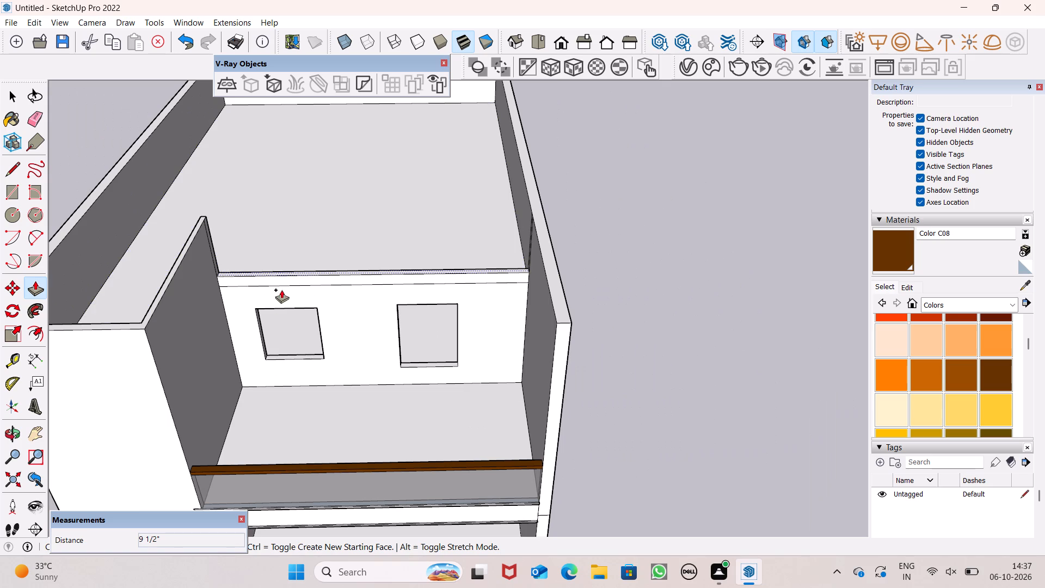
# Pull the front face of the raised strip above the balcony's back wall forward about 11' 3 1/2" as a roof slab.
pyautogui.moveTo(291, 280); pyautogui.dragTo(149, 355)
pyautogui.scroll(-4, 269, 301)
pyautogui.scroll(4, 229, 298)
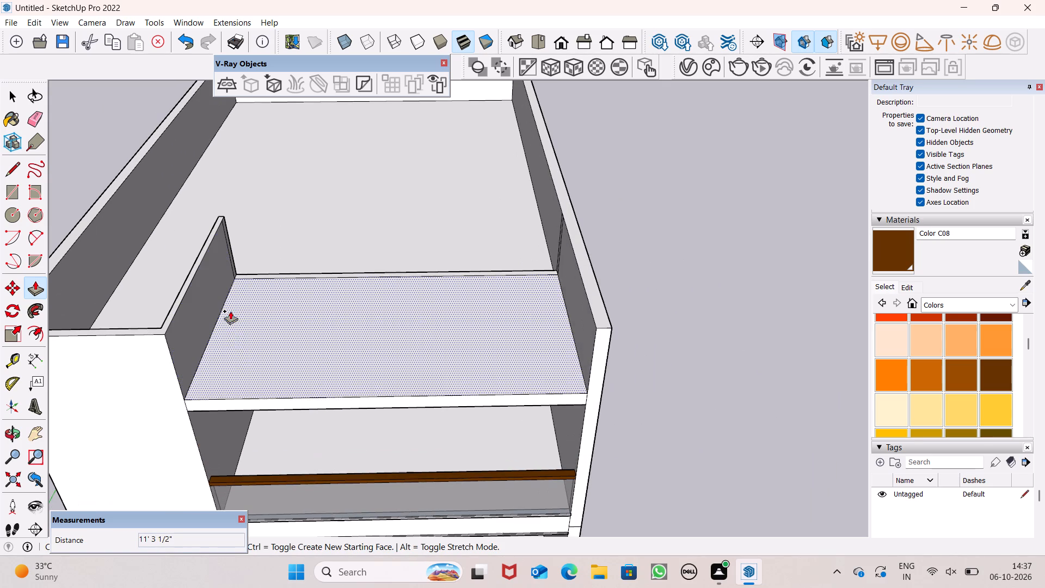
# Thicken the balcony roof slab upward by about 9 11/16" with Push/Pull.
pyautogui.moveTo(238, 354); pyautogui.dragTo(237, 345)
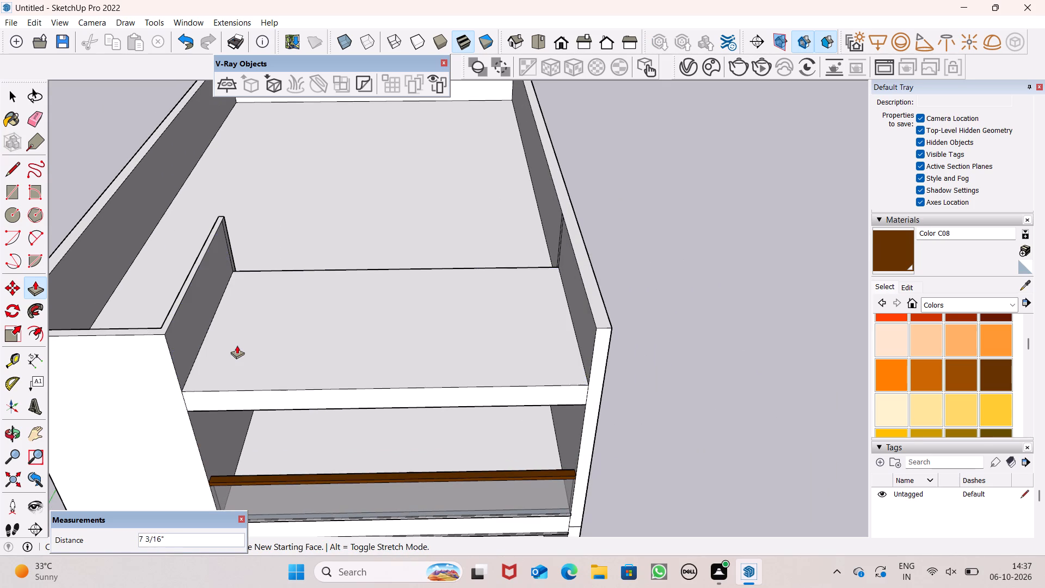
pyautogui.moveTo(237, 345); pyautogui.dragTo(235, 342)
# Examine the balcony roof slab from the front and from the rear, where it meets the main roof and the side wall.
pyautogui.scroll(1, 376, 271)
pyautogui.moveTo(376, 271); pyautogui.dragTo(259, 403, button='middle')
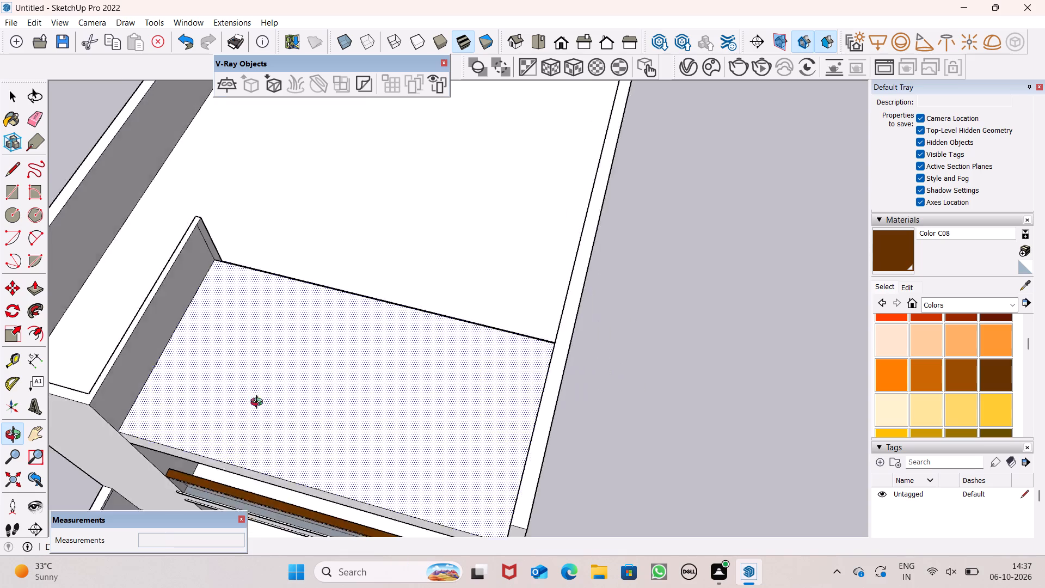
pyautogui.moveTo(259, 403); pyautogui.dragTo(1, 398, button='middle')
pyautogui.scroll(4, 398, 248)
pyautogui.scroll(-3, 398, 253)
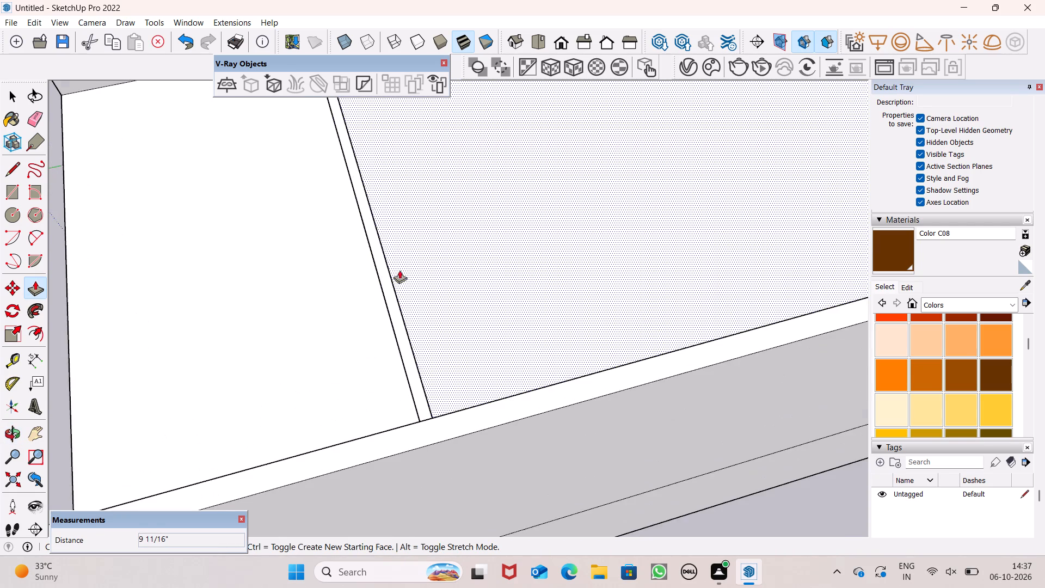
pyautogui.scroll(-8, 408, 280)
pyautogui.moveTo(417, 290); pyautogui.dragTo(692, 9, button='middle')
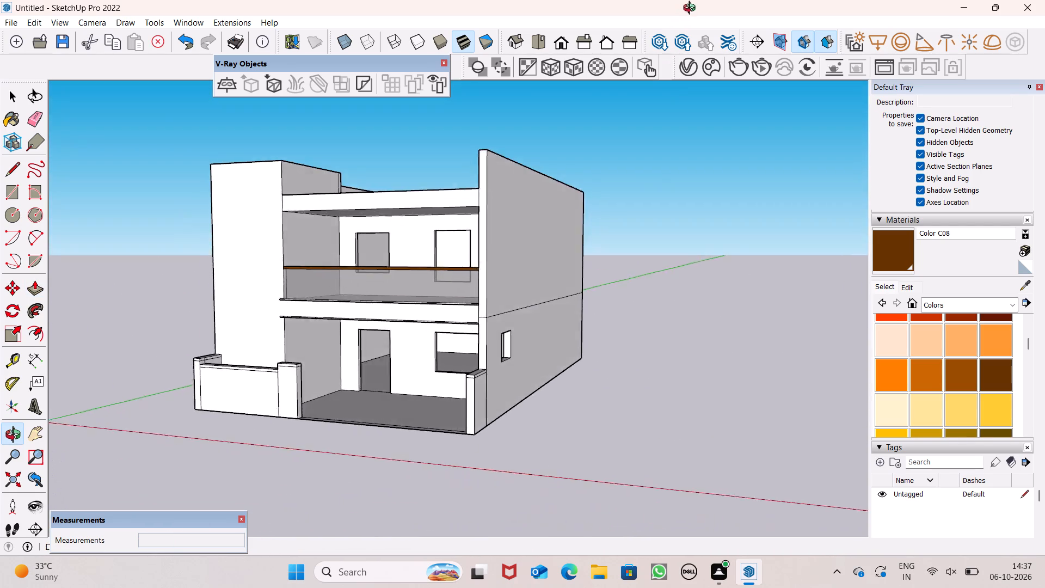
pyautogui.moveTo(692, 9); pyautogui.dragTo(790, 35, button='middle')
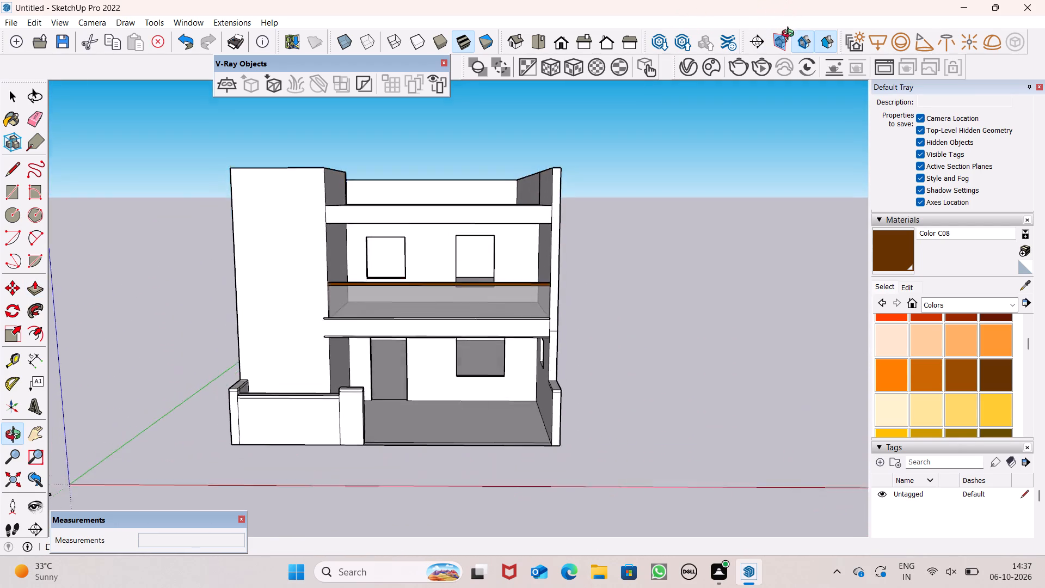
pyautogui.moveTo(790, 35); pyautogui.dragTo(40, 233, button='middle')
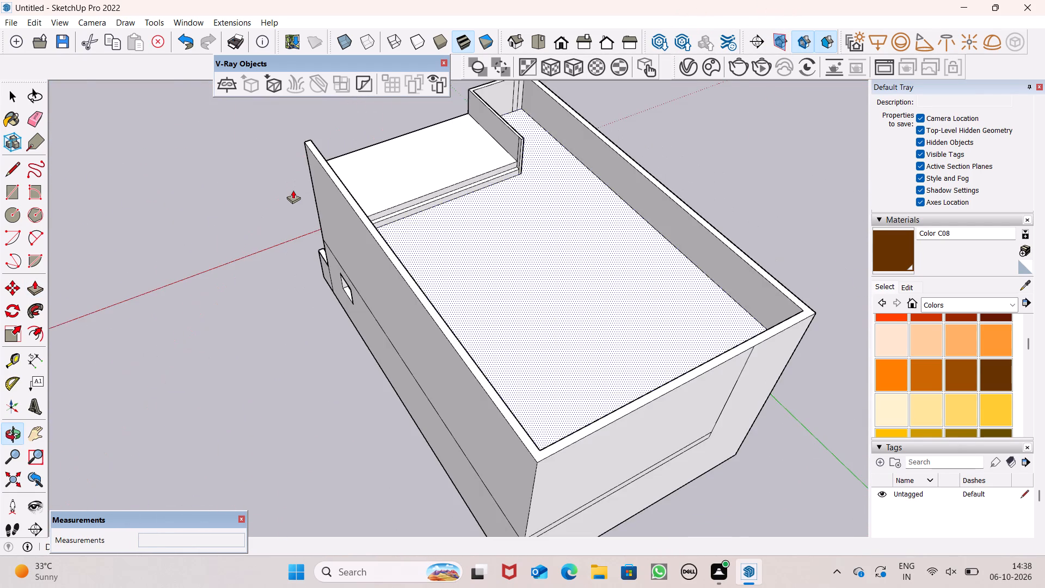
pyautogui.scroll(6, 443, 169)
pyautogui.moveTo(485, 210); pyautogui.dragTo(296, 141, button='middle')
pyautogui.scroll(2, 247, 137)
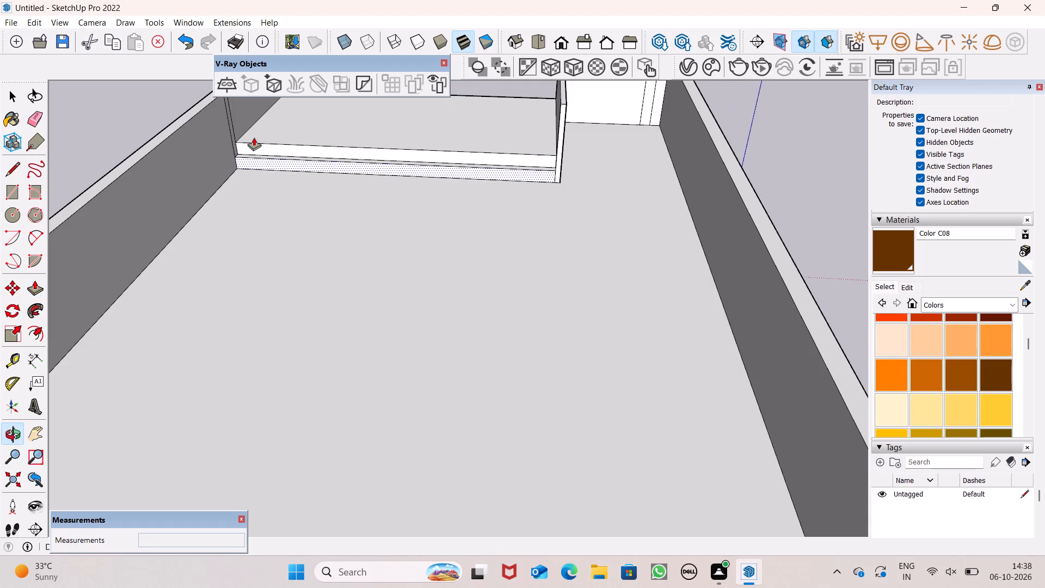
pyautogui.scroll(2, 254, 137)
pyautogui.scroll(-8, 259, 190)
pyautogui.scroll(-4, 416, 164)
pyautogui.scroll(5, 309, 128)
pyautogui.scroll(-1, 309, 127)
pyautogui.scroll(8, 309, 127)
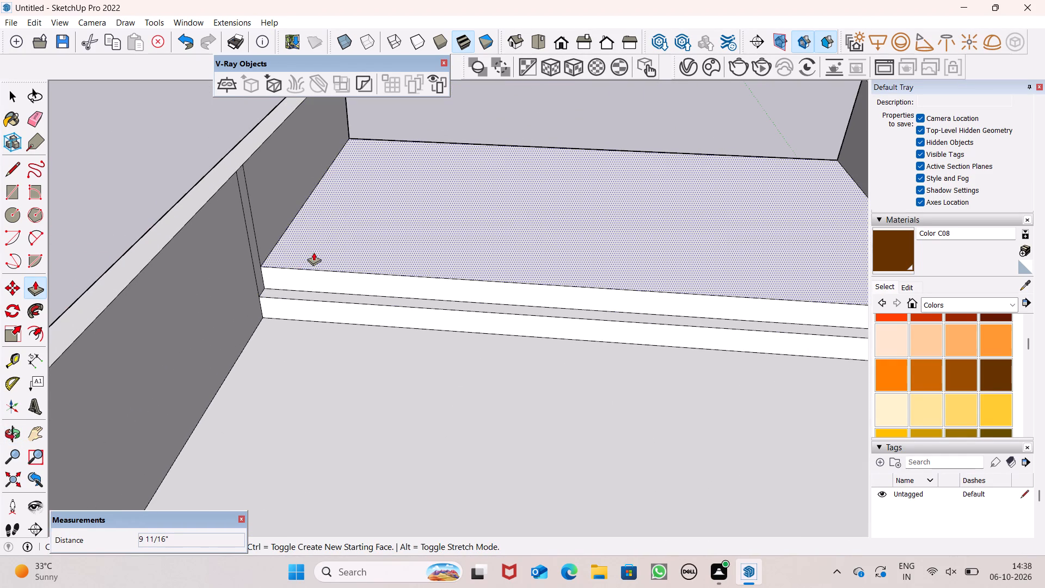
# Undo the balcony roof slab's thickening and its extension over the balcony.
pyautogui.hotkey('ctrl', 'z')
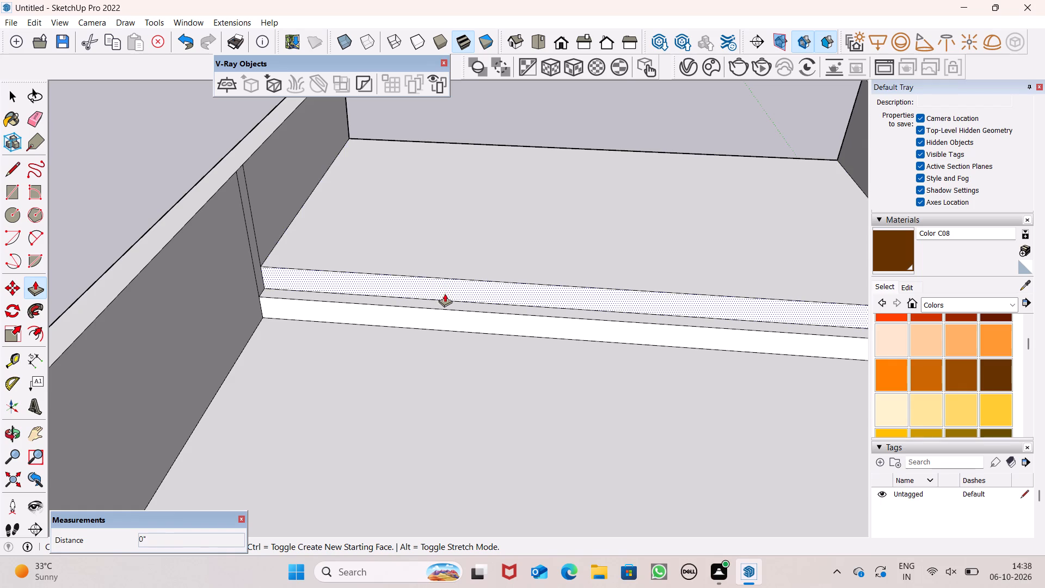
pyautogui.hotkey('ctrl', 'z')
# Pull the front face of the raised strip above the balcony's back wall forward about 11' 3 1/2" as a roof slab.
pyautogui.scroll(-7, 448, 305)
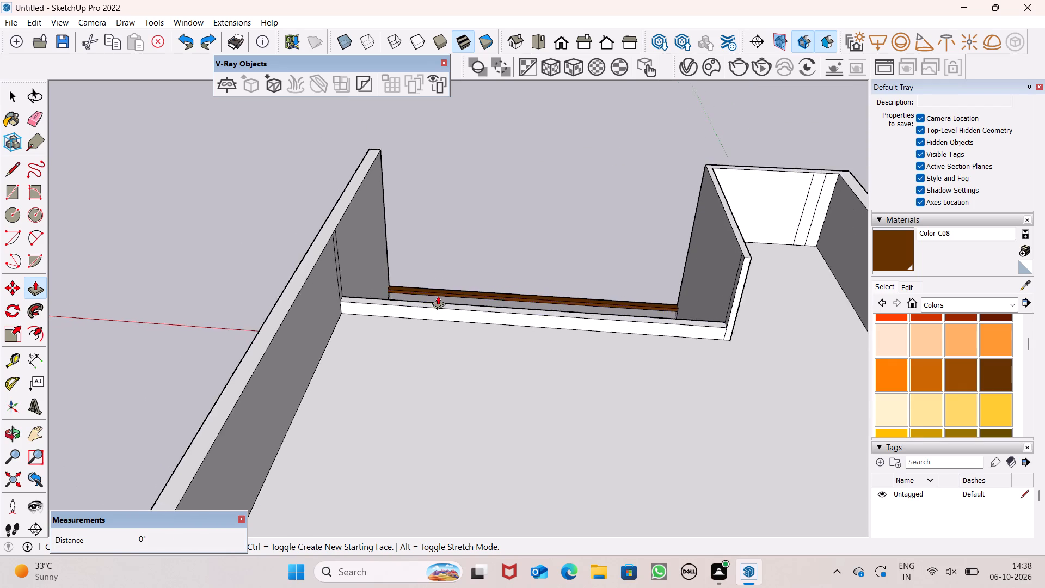
pyautogui.scroll(-2, 435, 298)
pyautogui.scroll(1, 433, 304)
pyautogui.scroll(-1, 433, 304)
pyautogui.moveTo(436, 325); pyautogui.dragTo(1044, 360, button='middle')
pyautogui.scroll(1, 559, 224)
pyautogui.moveTo(559, 224); pyautogui.dragTo(832, 195, button='middle')
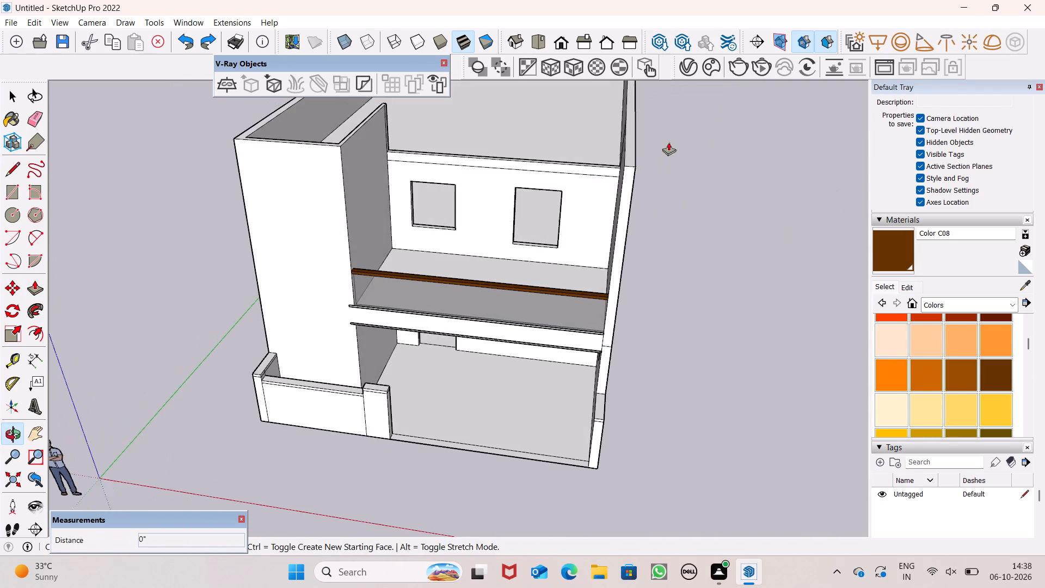
pyautogui.scroll(-3, 509, 183)
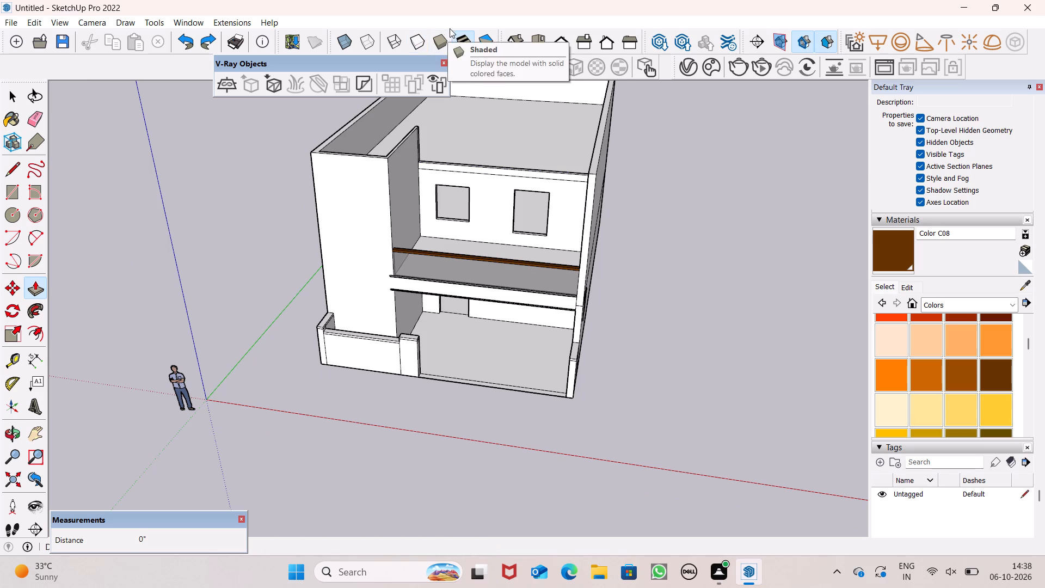
pyautogui.scroll(7, 419, 148)
pyautogui.moveTo(419, 143); pyautogui.dragTo(458, 310, button='middle')
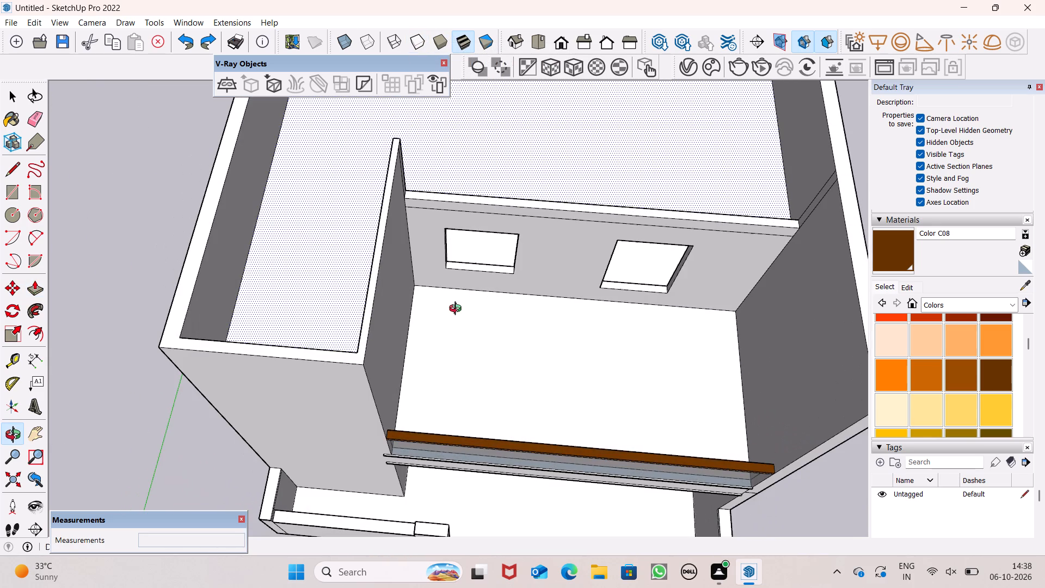
pyautogui.scroll(7, 424, 164)
pyautogui.scroll(-1, 433, 179)
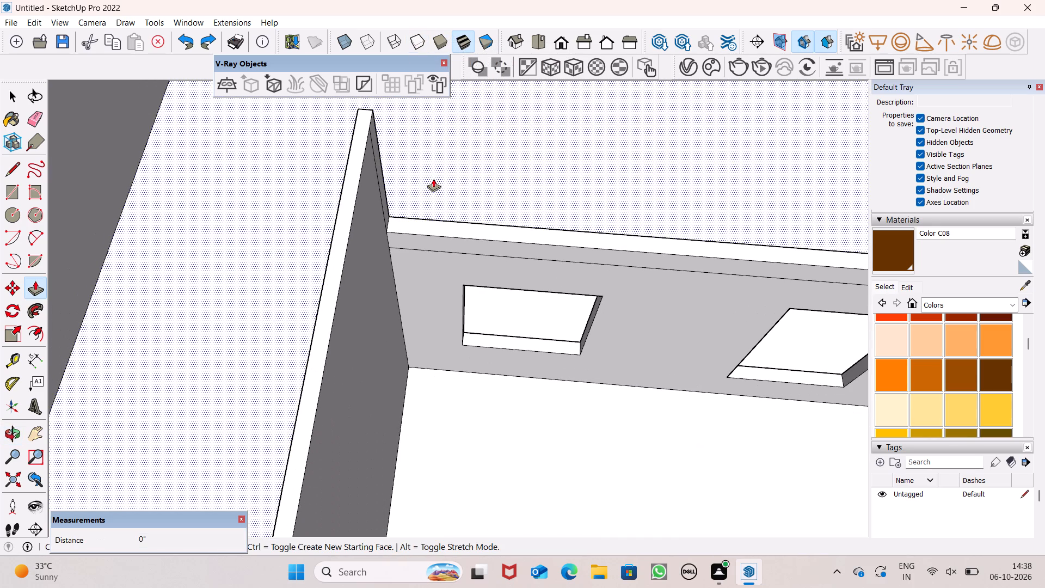
pyautogui.scroll(-7, 432, 166)
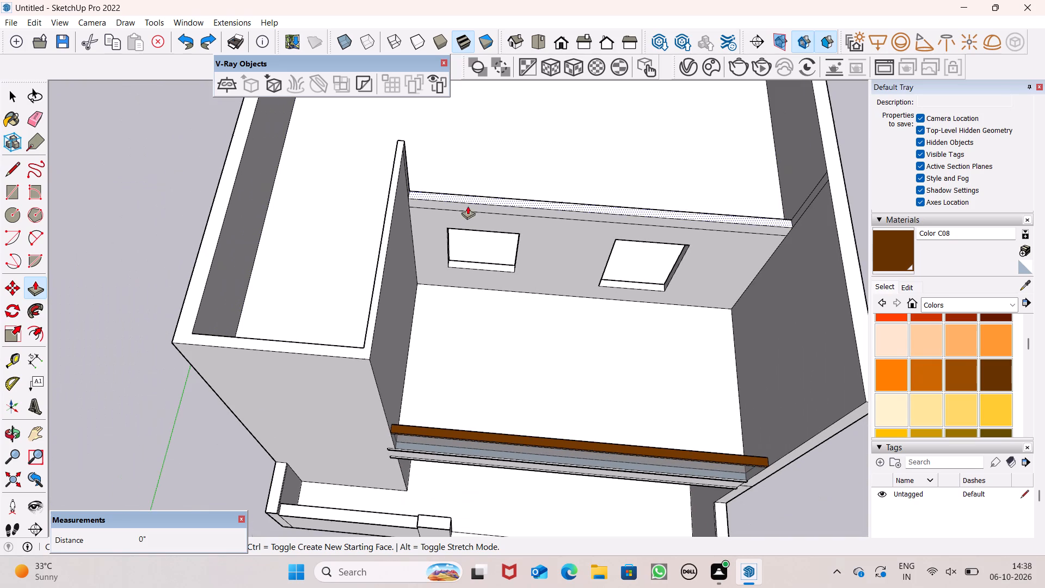
pyautogui.moveTo(481, 209); pyautogui.dragTo(468, 287)
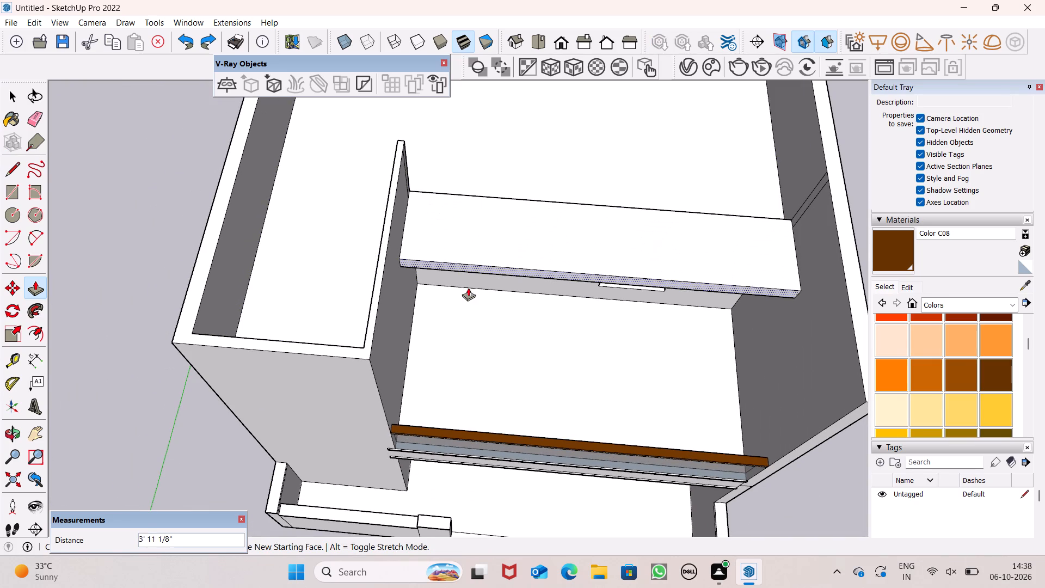
pyautogui.moveTo(468, 287); pyautogui.dragTo(364, 371)
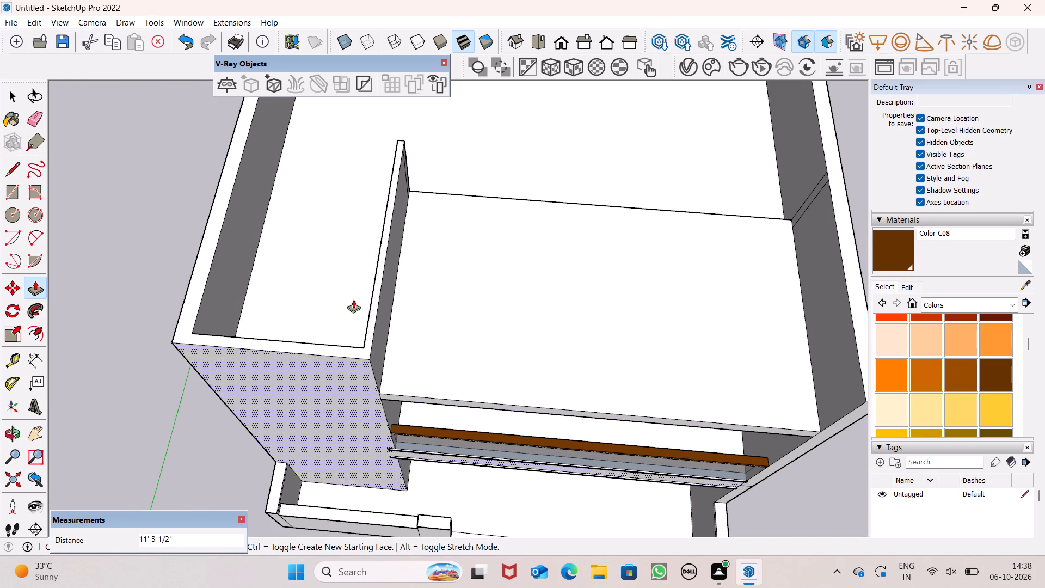
# Examine the balcony roof slab from the rear, the side and the front of the building.
pyautogui.scroll(-3, 702, 201)
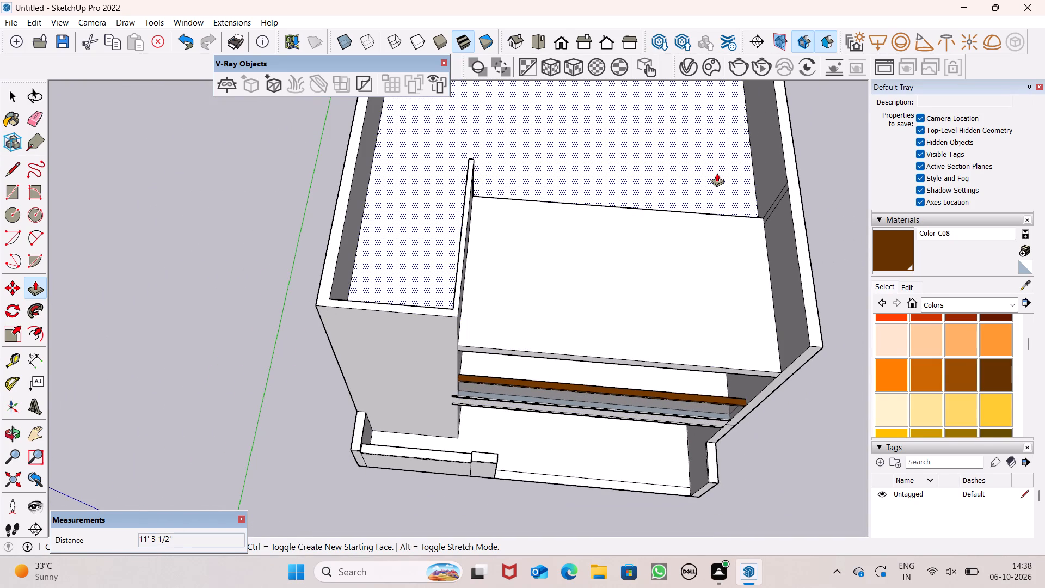
pyautogui.moveTo(712, 183); pyautogui.dragTo(0, 15, button='middle')
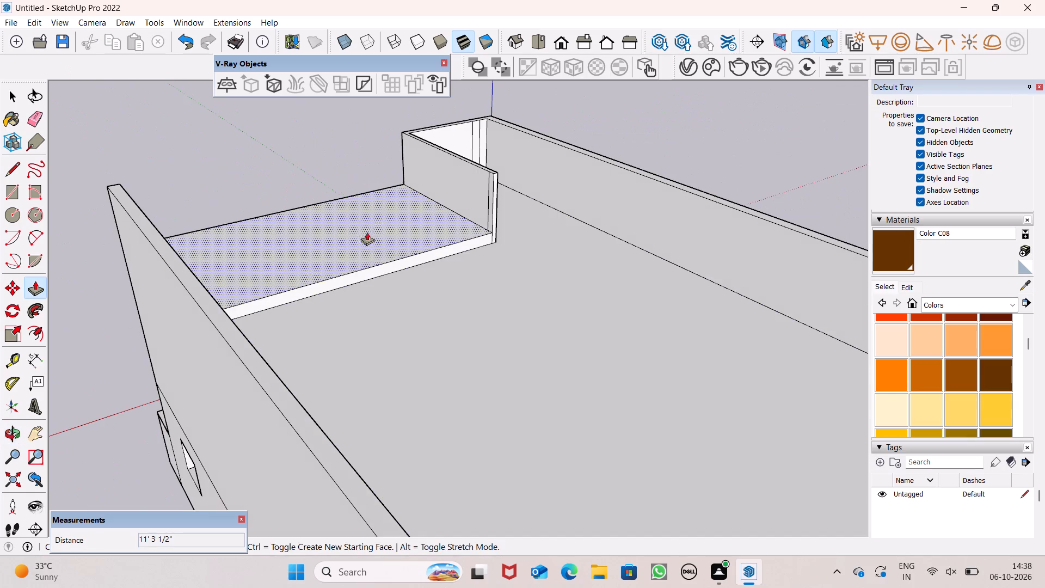
pyautogui.moveTo(313, 266); pyautogui.dragTo(707, 276, button='middle')
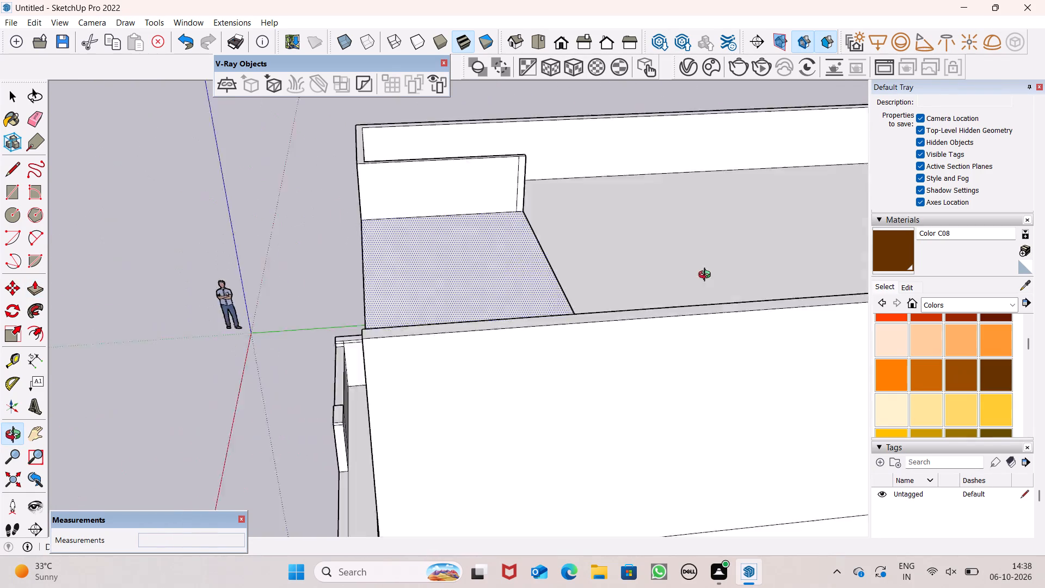
pyautogui.moveTo(707, 276); pyautogui.dragTo(974, 226, button='middle')
pyautogui.scroll(1, 766, 207)
pyautogui.scroll(-3, 444, 154)
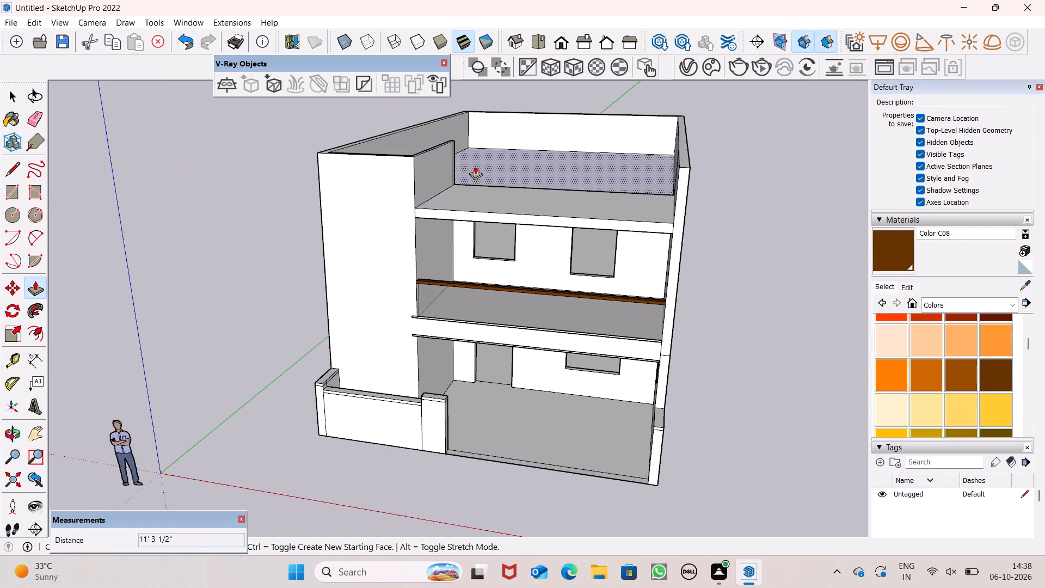
pyautogui.scroll(-5, 475, 166)
pyautogui.moveTo(473, 145); pyautogui.dragTo(523, 130, button='middle')
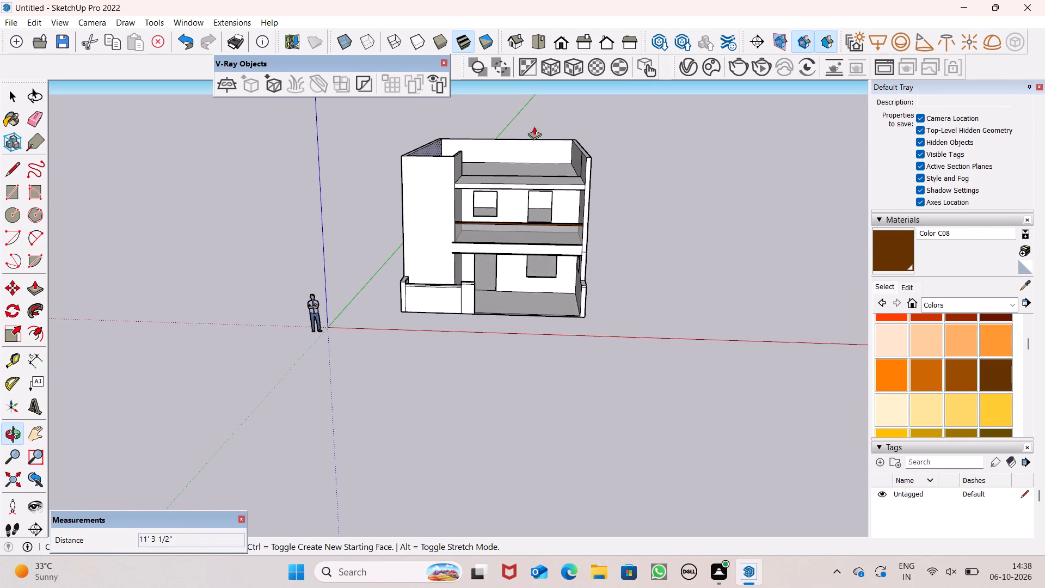
# Place a guide line 1' behind the front edge of the balcony roof slab with the Tape Measure.
pyautogui.scroll(6, 555, 132)
pyautogui.click(9, 172)
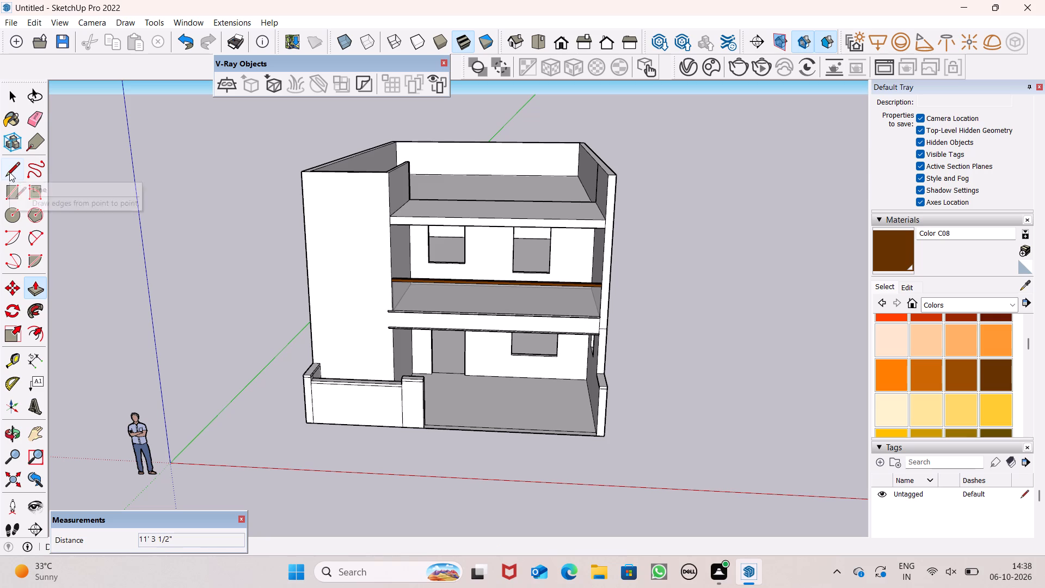
pyautogui.scroll(1, 461, 222)
pyautogui.moveTo(462, 222); pyautogui.dragTo(477, 314, button='middle')
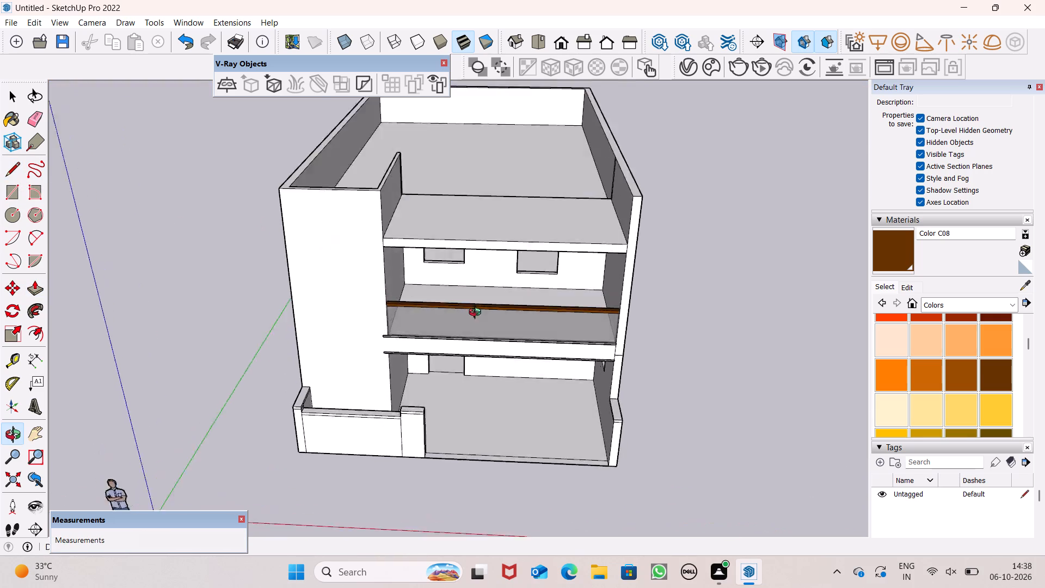
pyautogui.moveTo(477, 314); pyautogui.dragTo(482, 427, button='middle')
pyautogui.click(8, 365)
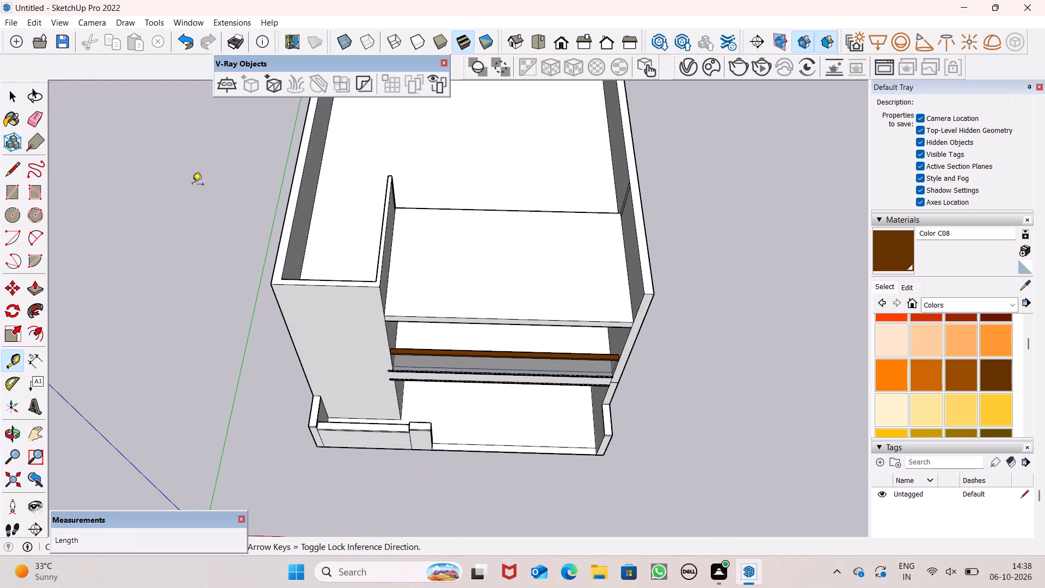
pyautogui.scroll(6, 498, 277)
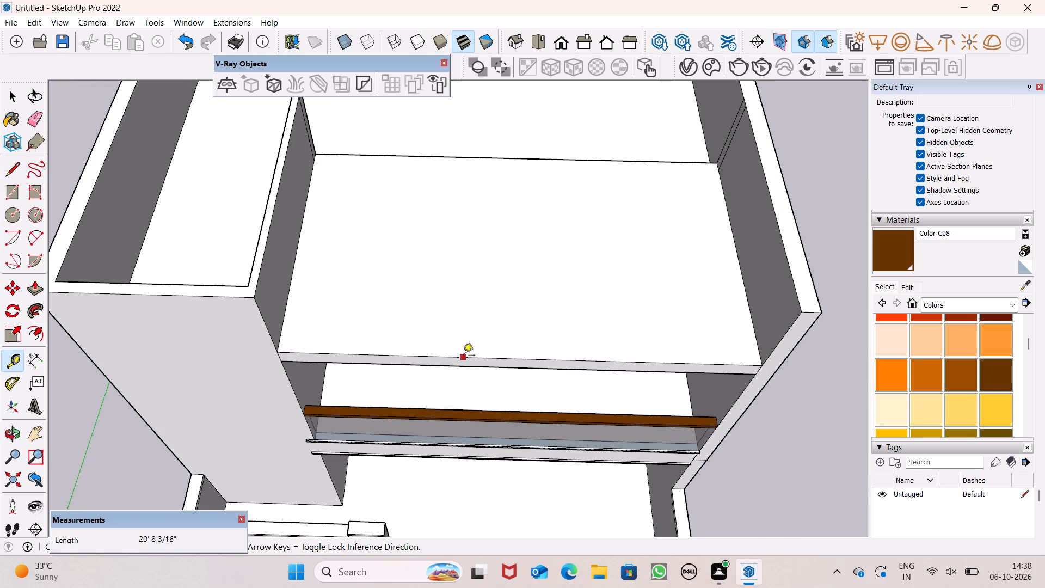
pyautogui.click(463, 356)
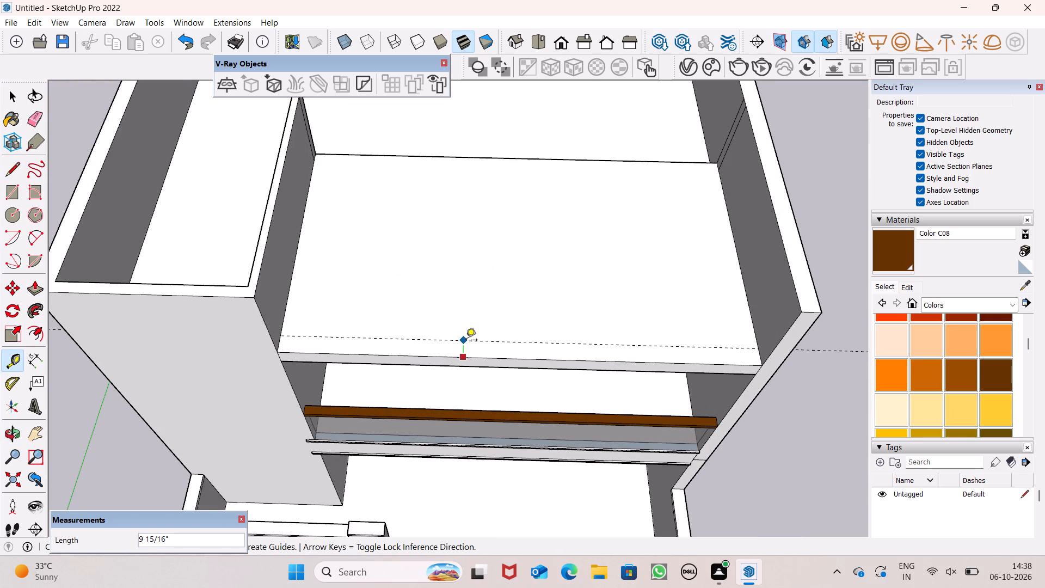
pyautogui.write("1'")
pyautogui.press('Return')
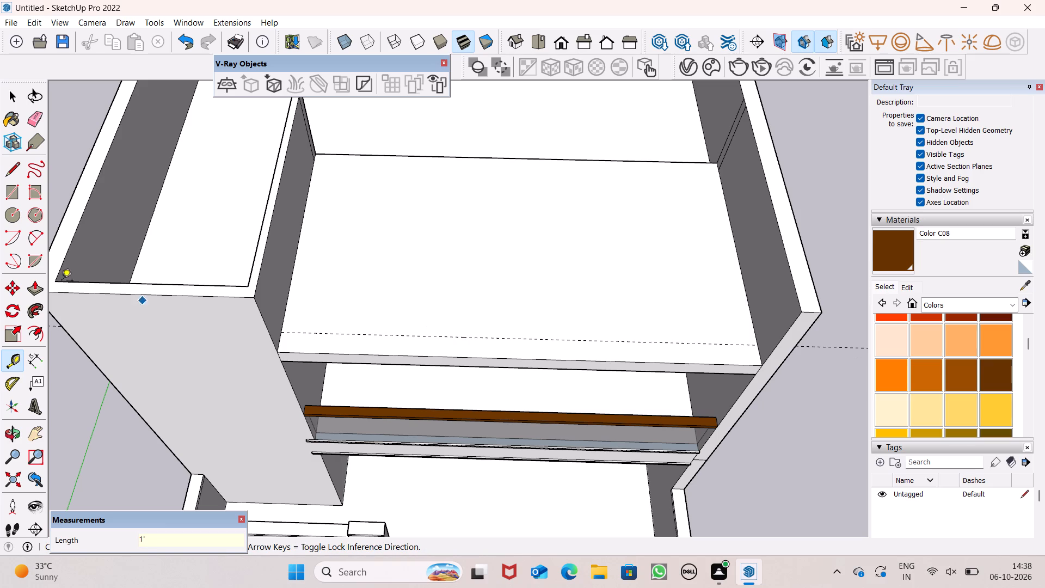
pyautogui.press('space')
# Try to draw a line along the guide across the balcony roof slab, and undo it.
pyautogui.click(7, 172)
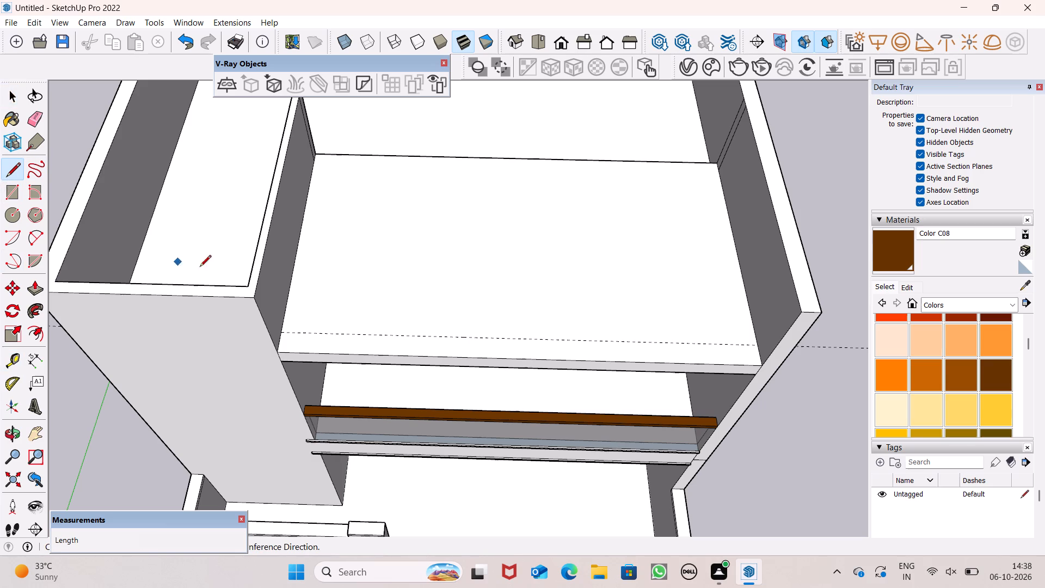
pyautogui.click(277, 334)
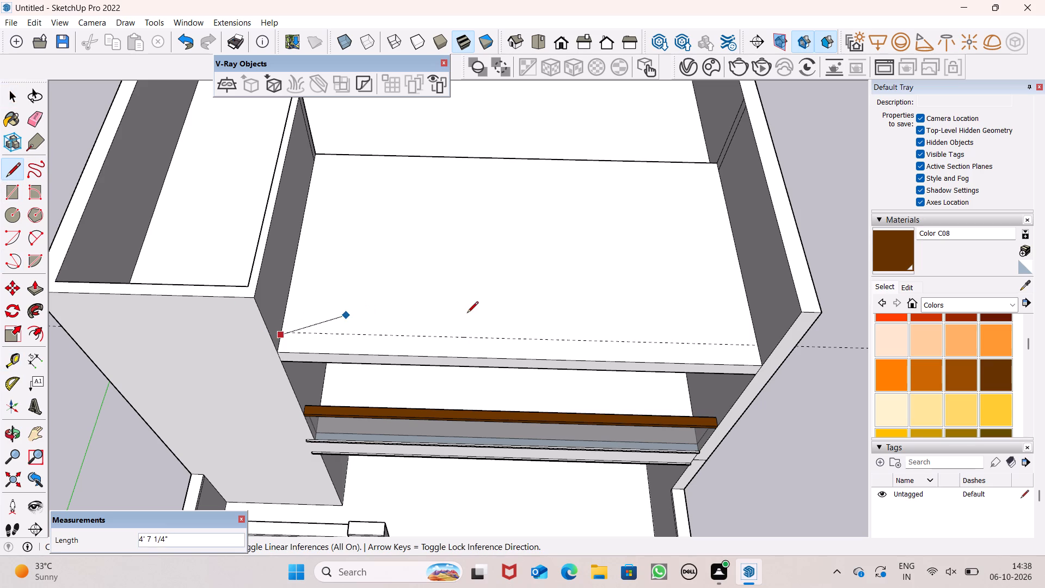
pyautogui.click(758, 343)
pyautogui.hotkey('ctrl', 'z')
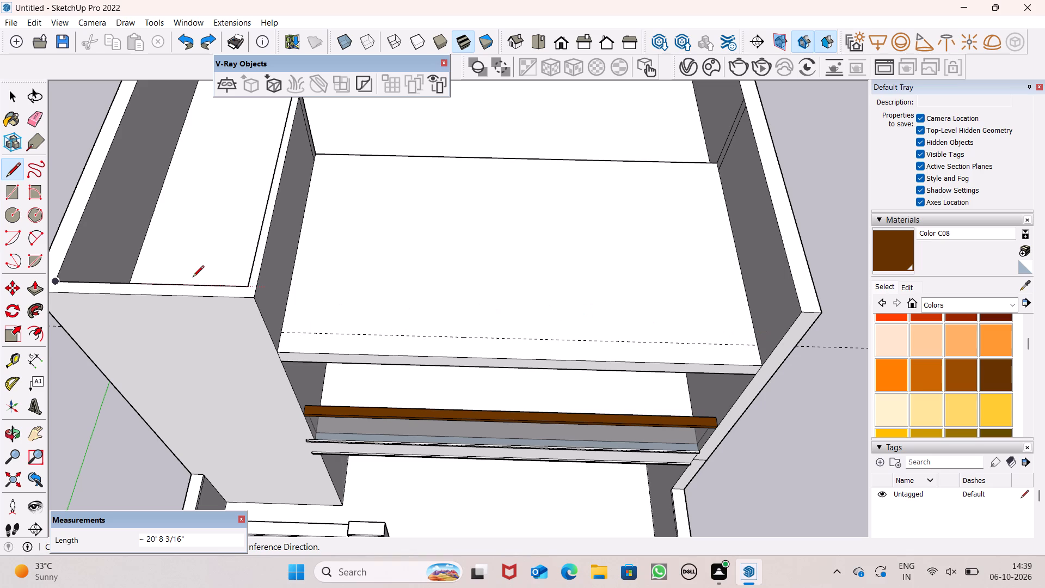
# Draw a line about 20' 8 3/16" long along the guide, across the full width of the balcony roof slab.
pyautogui.click(8, 171)
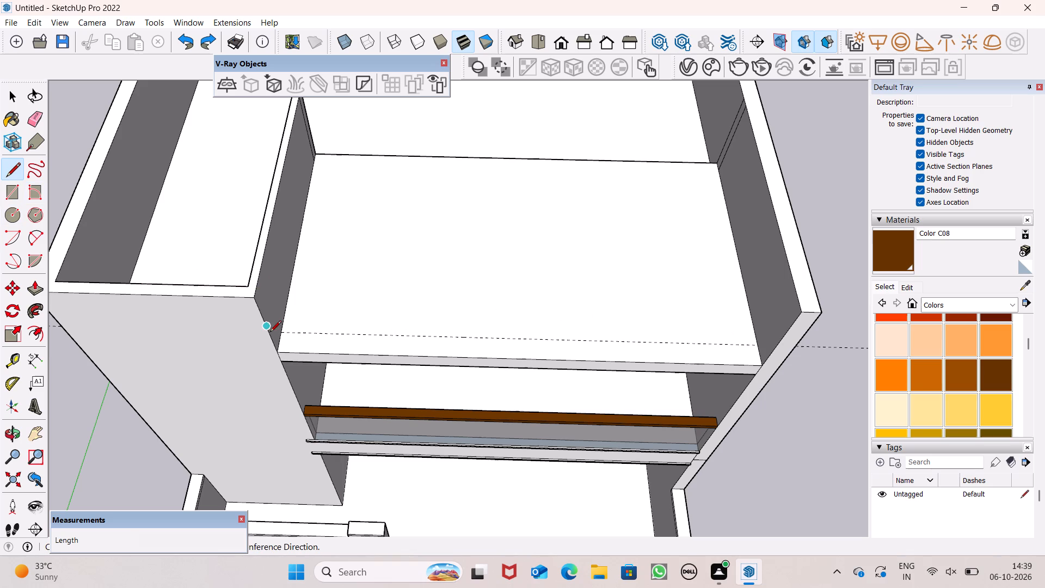
pyautogui.click(283, 334)
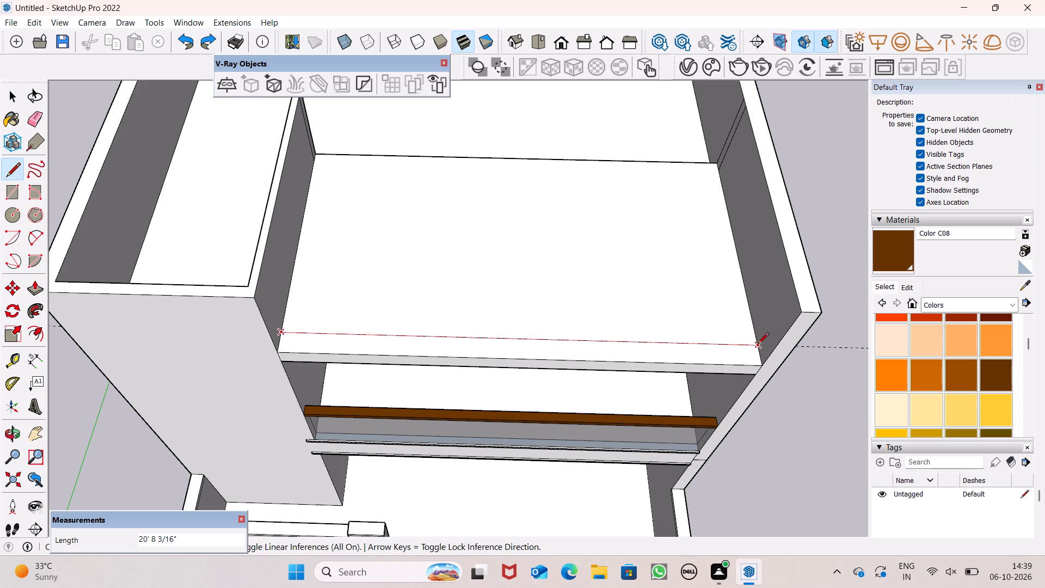
pyautogui.click(758, 345)
pyautogui.press('space')
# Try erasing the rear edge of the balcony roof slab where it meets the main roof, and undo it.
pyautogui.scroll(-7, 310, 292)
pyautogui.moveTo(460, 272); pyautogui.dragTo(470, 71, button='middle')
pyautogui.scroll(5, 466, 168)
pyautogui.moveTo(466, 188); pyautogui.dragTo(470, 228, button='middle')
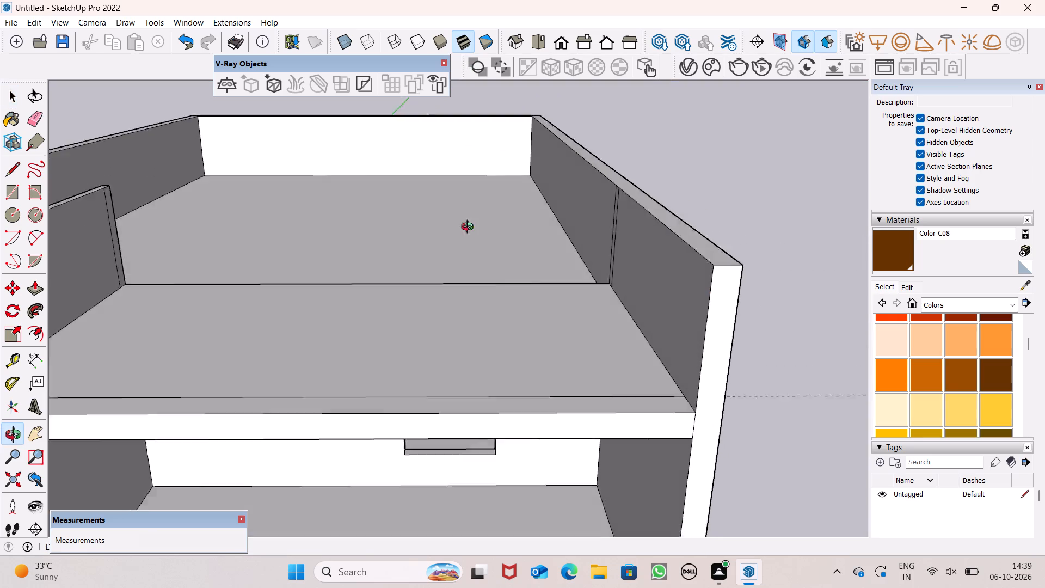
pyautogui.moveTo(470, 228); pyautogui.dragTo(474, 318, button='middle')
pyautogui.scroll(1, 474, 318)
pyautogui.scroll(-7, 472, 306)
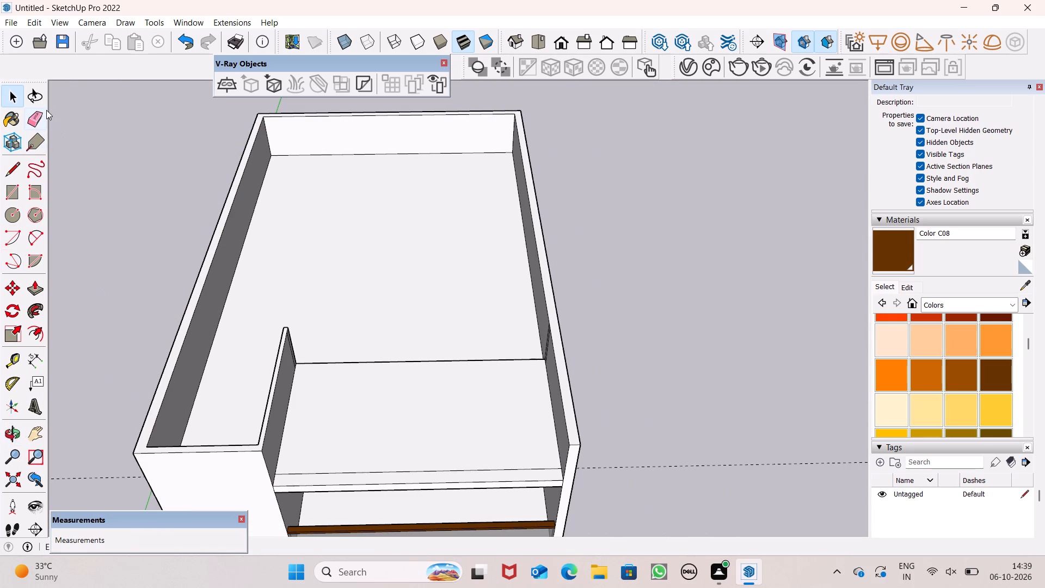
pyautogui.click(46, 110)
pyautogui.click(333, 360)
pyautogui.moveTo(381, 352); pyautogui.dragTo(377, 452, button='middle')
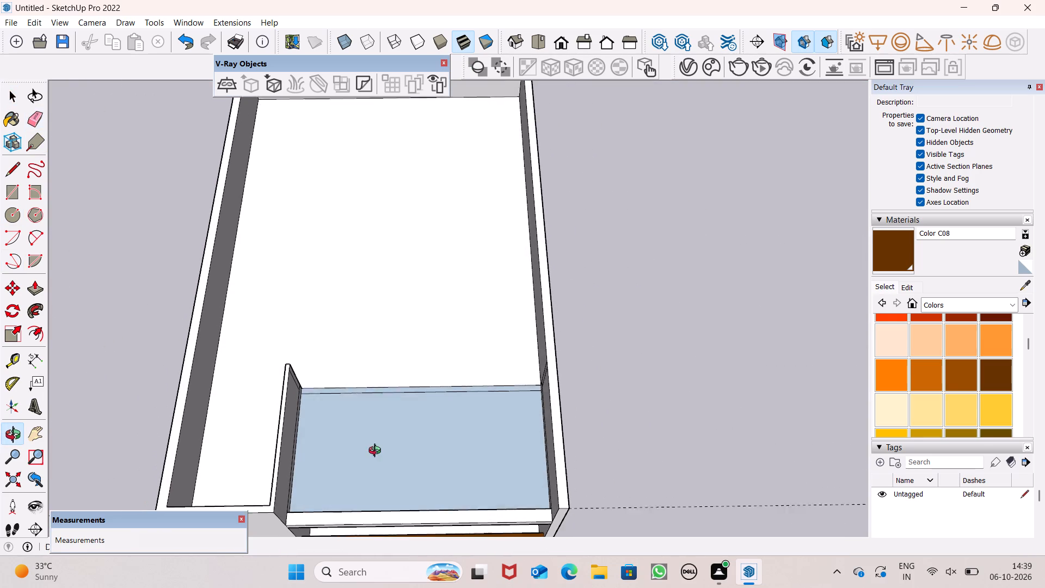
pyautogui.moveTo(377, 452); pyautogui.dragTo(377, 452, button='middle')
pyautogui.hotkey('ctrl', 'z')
# Erase the leftover vertical seam edges on the roof walls at both rear corners of the balcony roof slab.
pyautogui.moveTo(441, 436); pyautogui.dragTo(389, 189, button='middle')
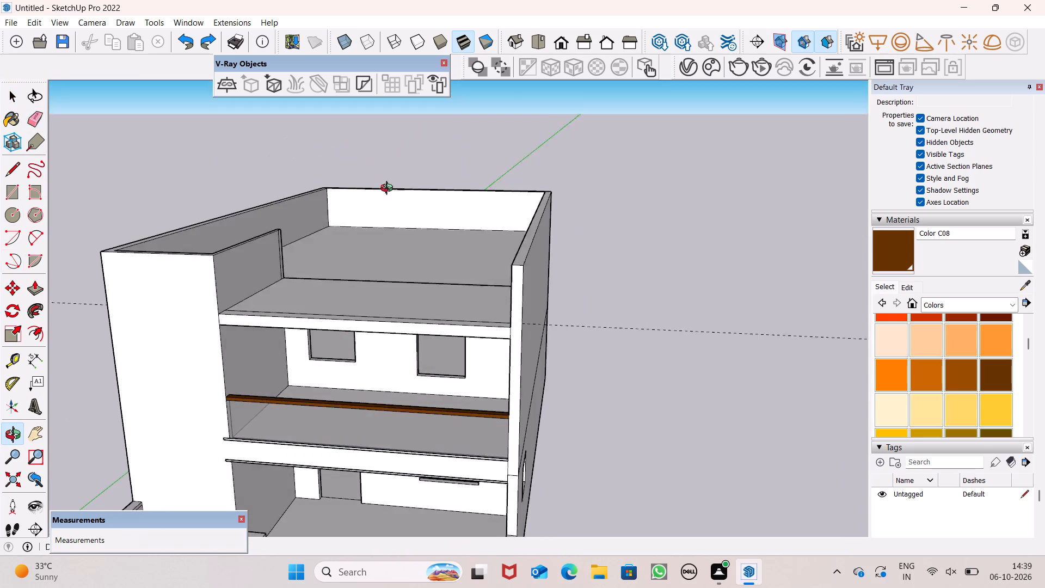
pyautogui.moveTo(389, 189); pyautogui.dragTo(389, 187, button='middle')
pyautogui.moveTo(420, 217); pyautogui.dragTo(122, 498, button='middle')
pyautogui.scroll(6, 590, 143)
pyautogui.moveTo(538, 266); pyautogui.dragTo(537, 267, button='middle')
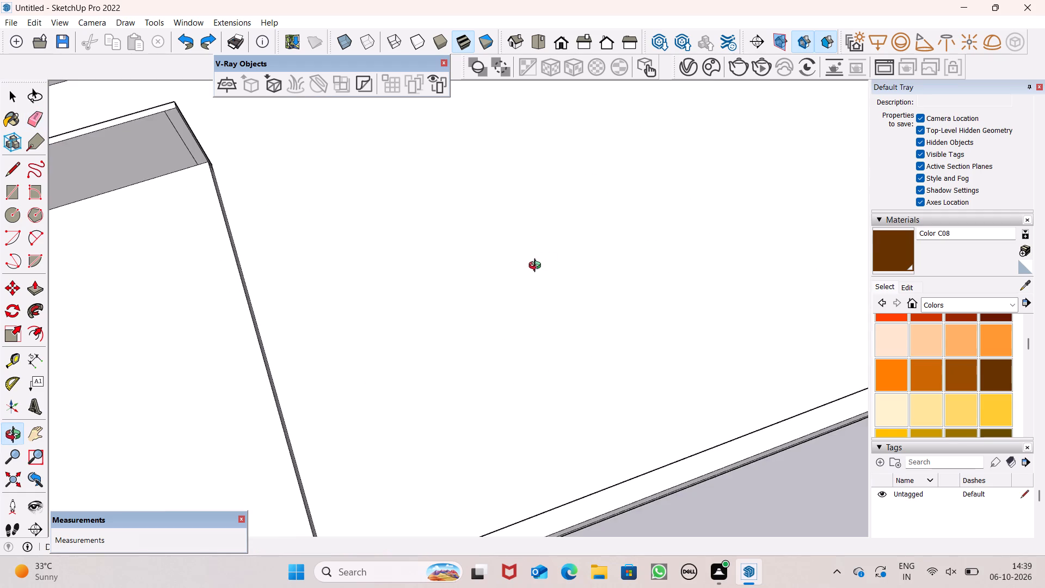
pyautogui.moveTo(537, 267); pyautogui.dragTo(279, 195, button='middle')
pyautogui.scroll(-12, 299, 251)
pyautogui.scroll(1, 297, 278)
pyautogui.scroll(-1, 297, 278)
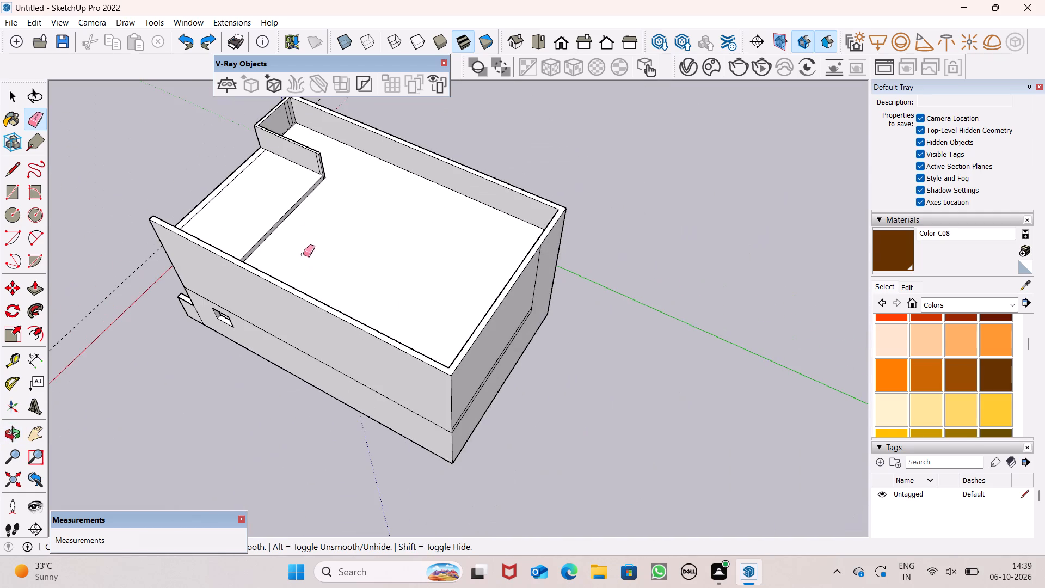
pyautogui.scroll(7, 292, 161)
pyautogui.scroll(7, 340, 168)
pyautogui.moveTo(347, 162); pyautogui.dragTo(337, 151)
pyautogui.moveTo(349, 148); pyautogui.dragTo(338, 149)
pyautogui.scroll(-8, 432, 143)
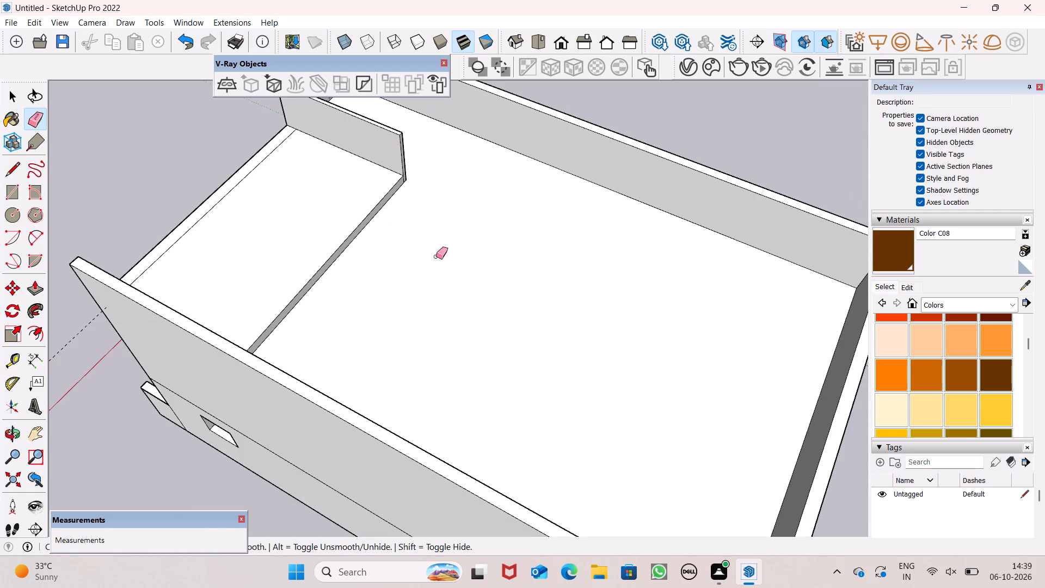
pyautogui.moveTo(436, 256); pyautogui.dragTo(161, 238, button='middle')
pyautogui.scroll(6, 222, 119)
pyautogui.click(190, 142)
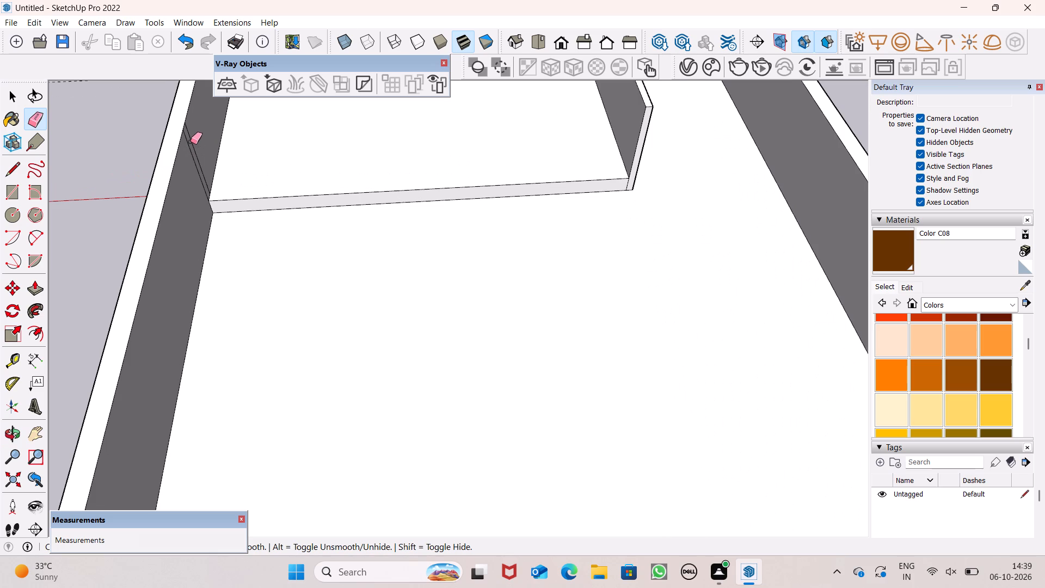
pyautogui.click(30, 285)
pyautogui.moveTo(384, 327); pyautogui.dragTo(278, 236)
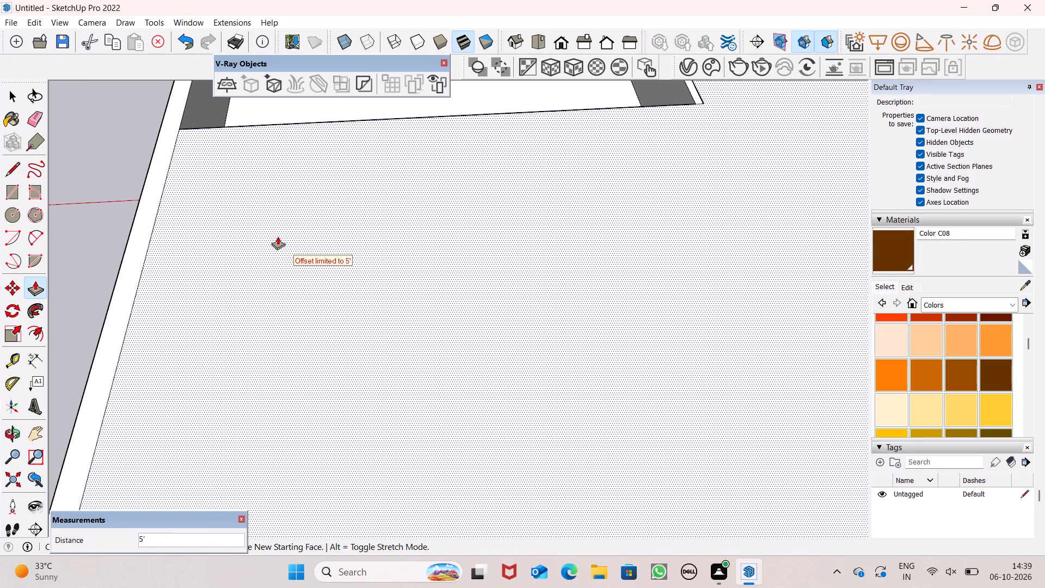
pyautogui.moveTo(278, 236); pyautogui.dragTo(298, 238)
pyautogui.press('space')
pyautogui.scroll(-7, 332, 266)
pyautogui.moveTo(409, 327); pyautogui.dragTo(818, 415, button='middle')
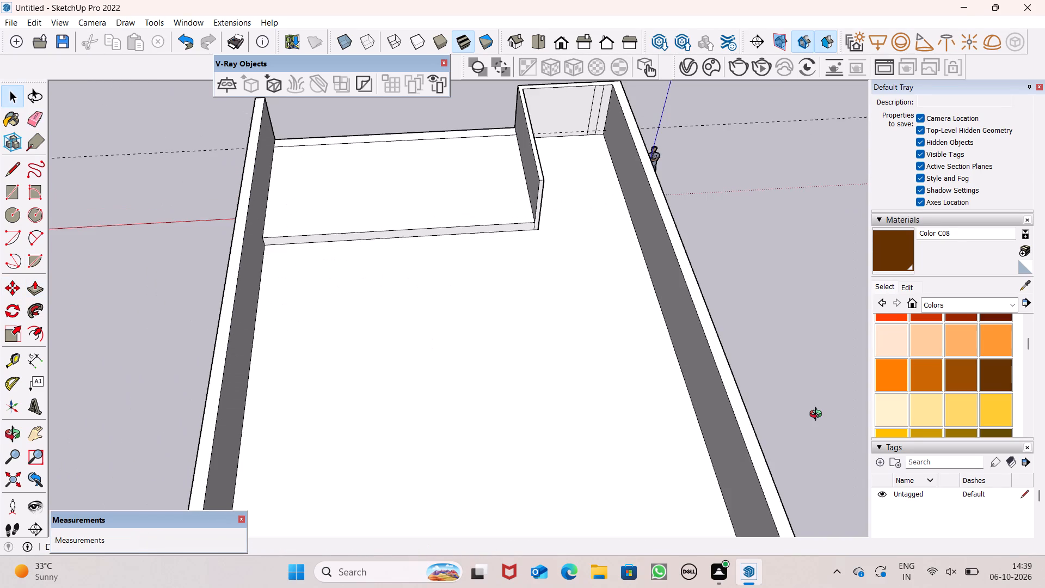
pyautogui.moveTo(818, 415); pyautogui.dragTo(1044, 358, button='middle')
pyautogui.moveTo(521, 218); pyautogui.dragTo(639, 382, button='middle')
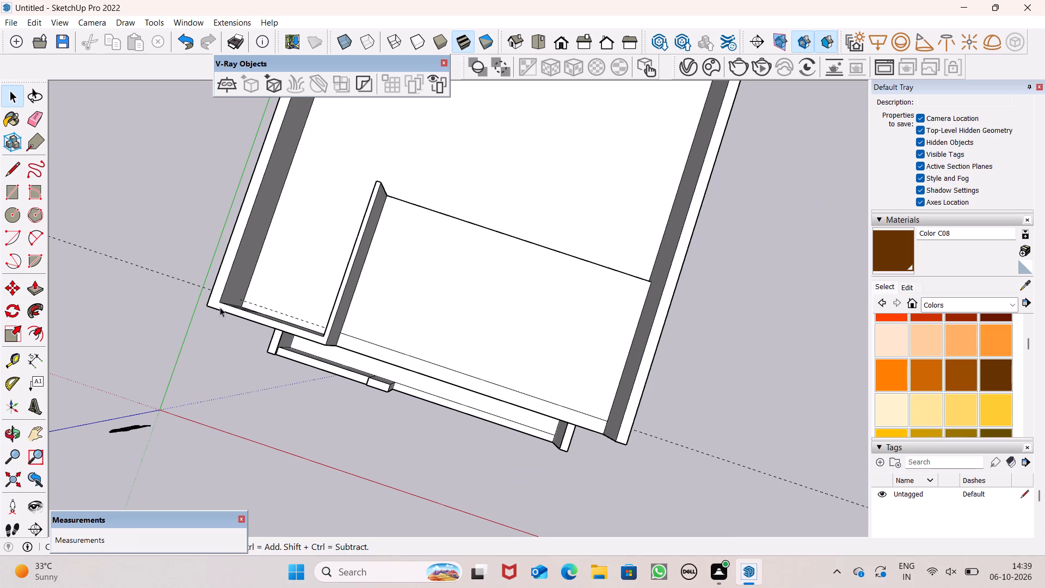
# Push/Pull the main roof face about 9 1/2" so it is flush with the balcony roof slab.
pyautogui.moveTo(38, 296); pyautogui.dragTo(58, 293)
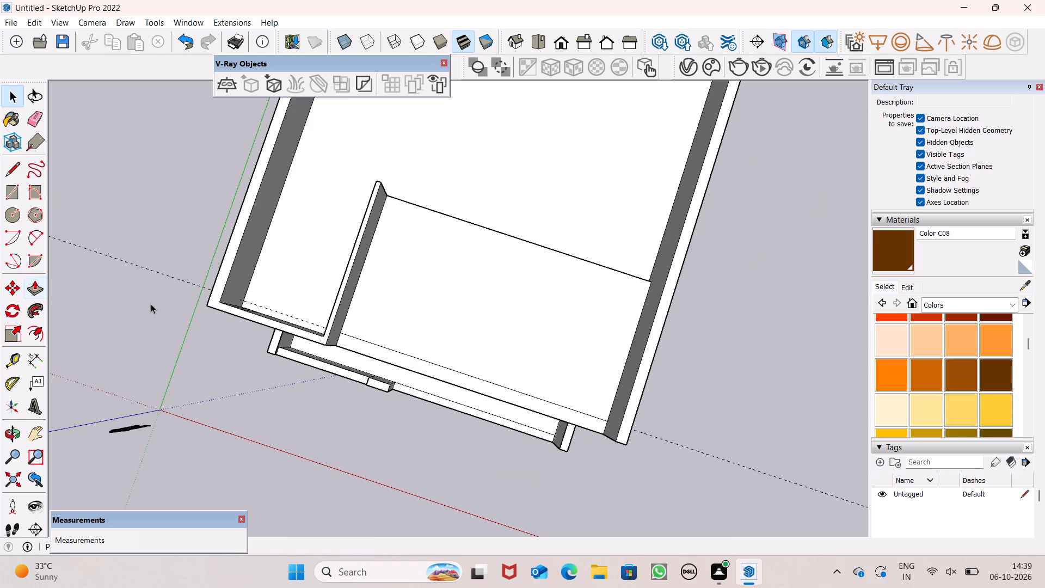
pyautogui.click(40, 287)
pyautogui.moveTo(477, 166); pyautogui.dragTo(463, 229)
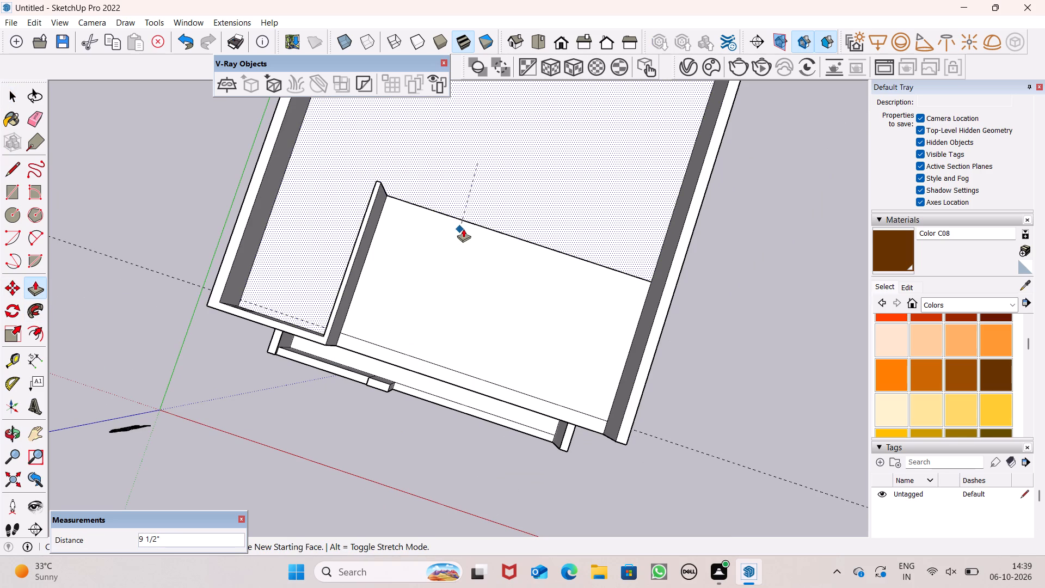
pyautogui.moveTo(463, 229); pyautogui.dragTo(453, 242)
# Erase the seam edge between the main roof face and the balcony roof slab.
pyautogui.scroll(-1, 457, 235)
pyautogui.scroll(1, 457, 249)
pyautogui.scroll(-1, 457, 252)
pyautogui.moveTo(514, 284); pyautogui.dragTo(516, 278, button='middle')
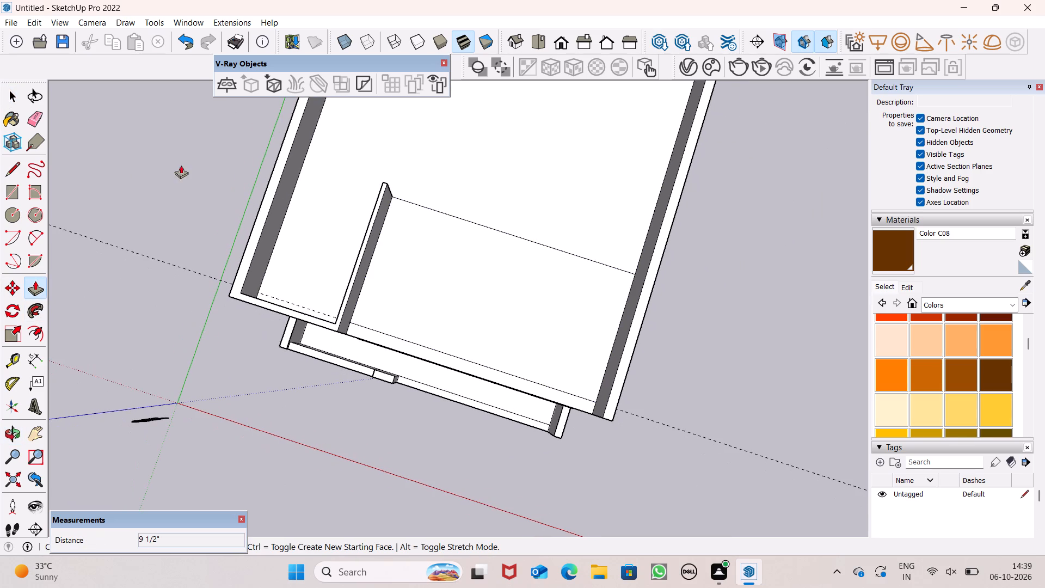
pyautogui.click(47, 117)
pyautogui.moveTo(40, 121); pyautogui.dragTo(46, 121)
pyautogui.moveTo(532, 182); pyautogui.dragTo(507, 229)
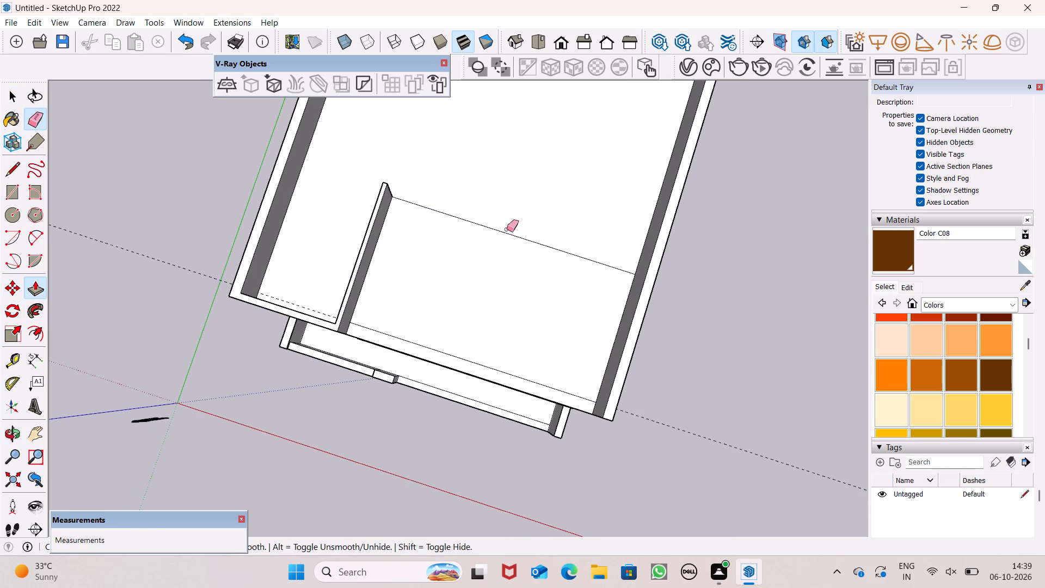
pyautogui.moveTo(507, 229); pyautogui.dragTo(504, 238)
# Examine the merged roof slab and the balcony front from above, straight on and below.
pyautogui.scroll(-5, 523, 232)
pyautogui.moveTo(592, 293); pyautogui.dragTo(580, 80, button='middle')
pyautogui.scroll(5, 460, 311)
pyautogui.moveTo(451, 240); pyautogui.dragTo(483, 183, button='middle')
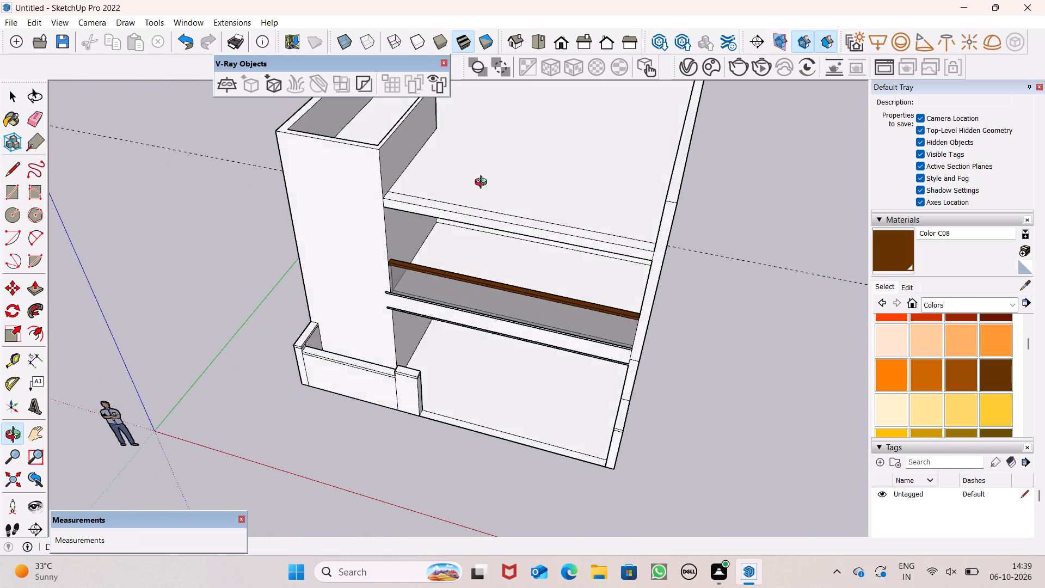
pyautogui.moveTo(483, 183); pyautogui.dragTo(514, 120, button='middle')
pyautogui.scroll(-8, 545, 174)
pyautogui.scroll(2, 528, 134)
pyautogui.scroll(-1, 526, 138)
pyautogui.scroll(5, 526, 138)
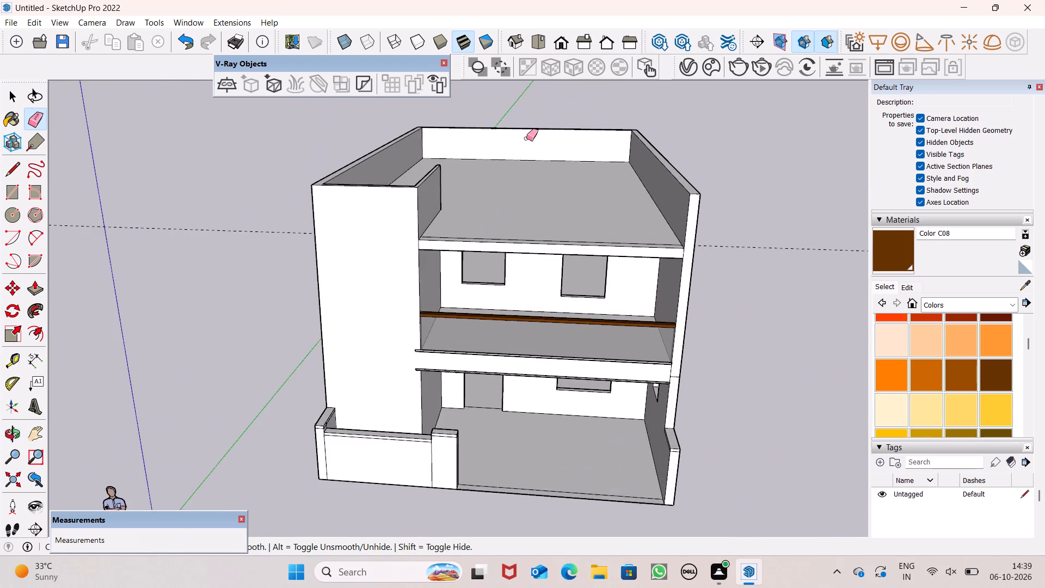
pyautogui.scroll(1, 526, 169)
pyautogui.moveTo(526, 170); pyautogui.dragTo(526, 144, button='middle')
pyautogui.scroll(1, 525, 145)
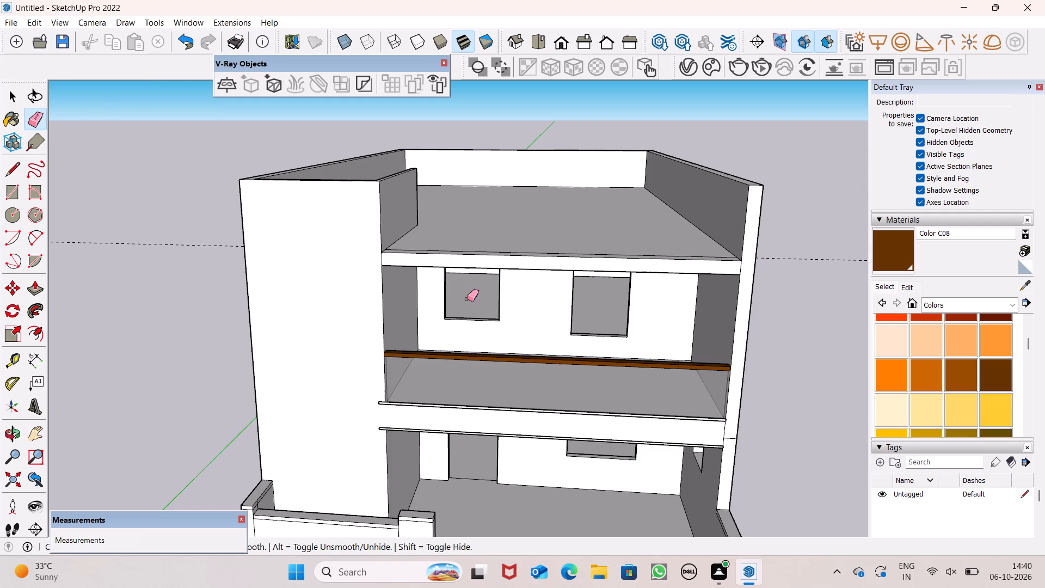
pyautogui.moveTo(469, 299); pyautogui.dragTo(499, 197, button='middle')
pyautogui.scroll(1, 452, 249)
pyautogui.scroll(-2, 455, 245)
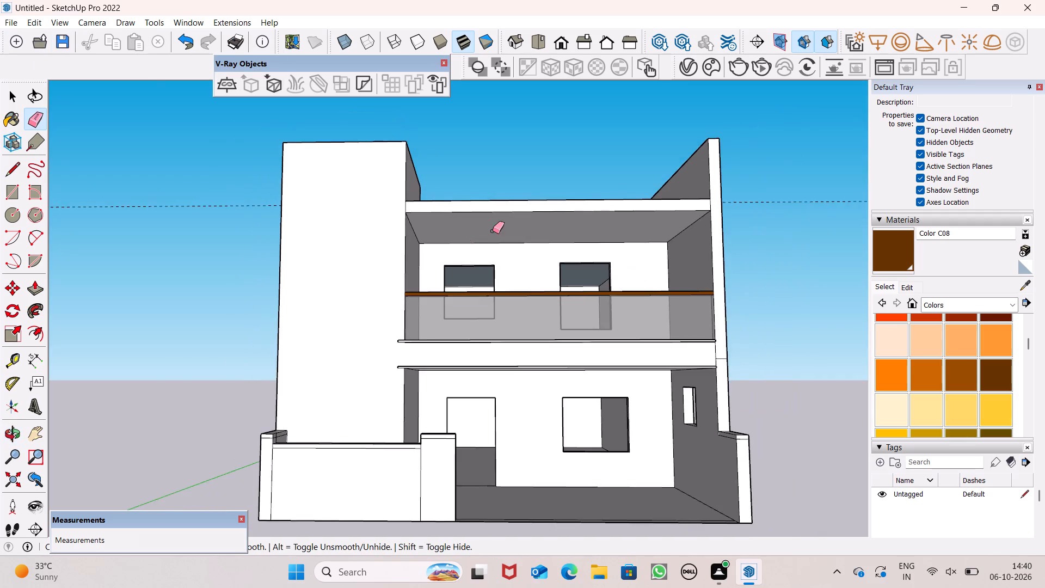
# Pull the narrow strip along the front edge of the balcony roof slab up about 1' 1/16" as a parapet.
pyautogui.moveTo(493, 241); pyautogui.dragTo(420, 431, button='middle')
pyautogui.scroll(3, 466, 235)
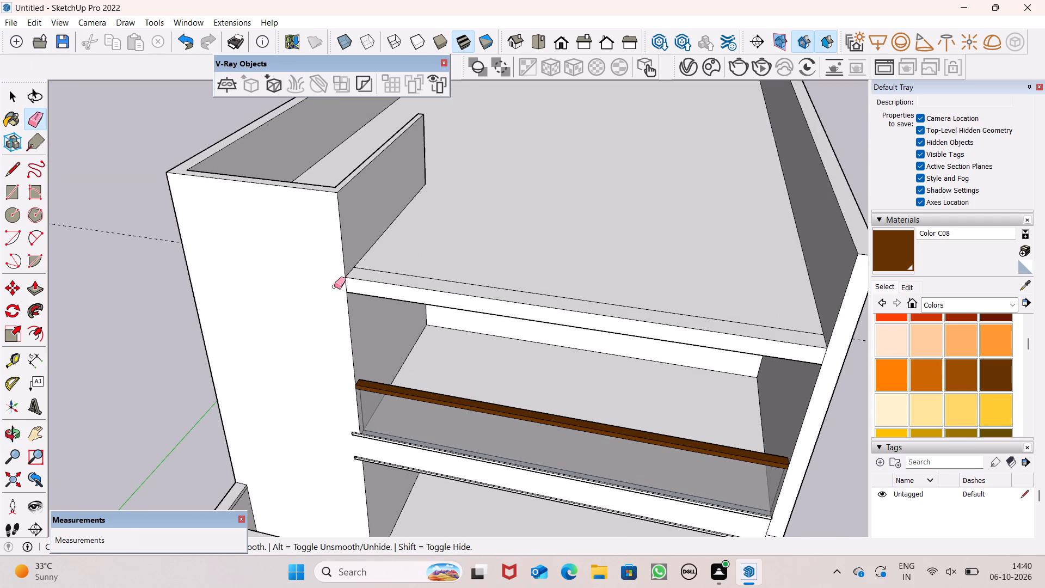
pyautogui.click(33, 291)
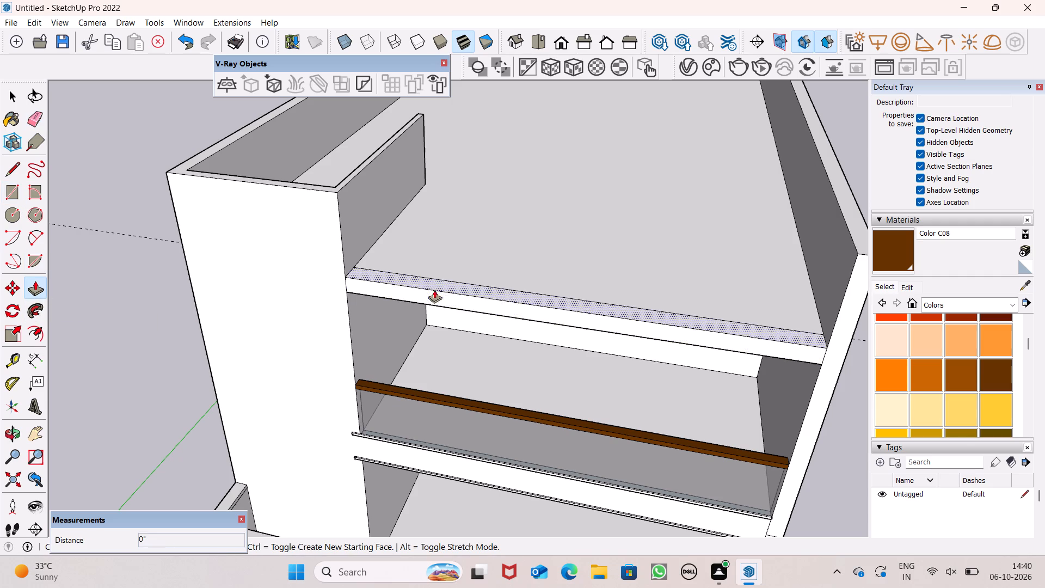
pyautogui.moveTo(425, 279); pyautogui.dragTo(421, 260)
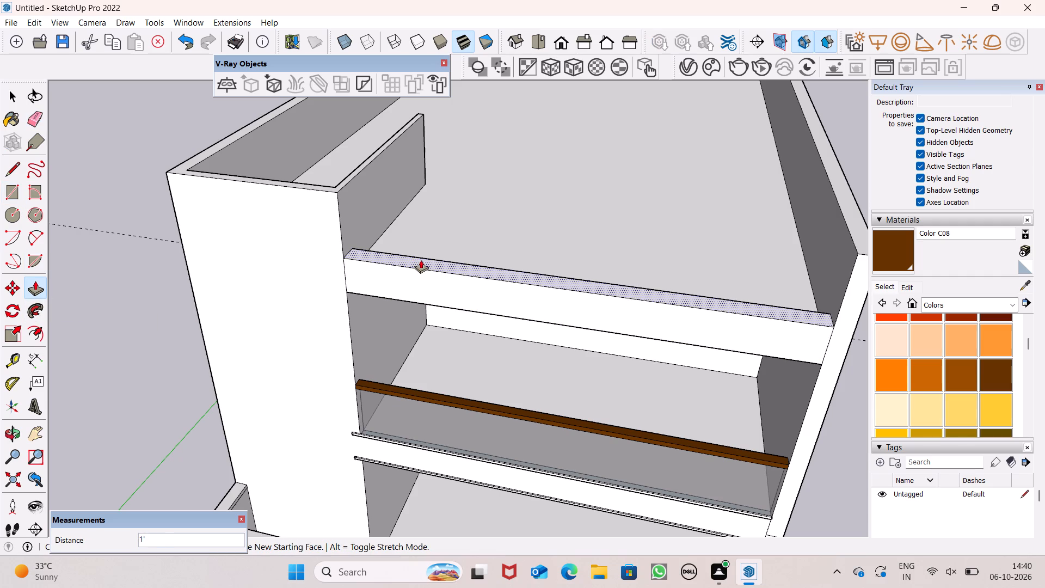
pyautogui.moveTo(421, 260); pyautogui.dragTo(419, 260)
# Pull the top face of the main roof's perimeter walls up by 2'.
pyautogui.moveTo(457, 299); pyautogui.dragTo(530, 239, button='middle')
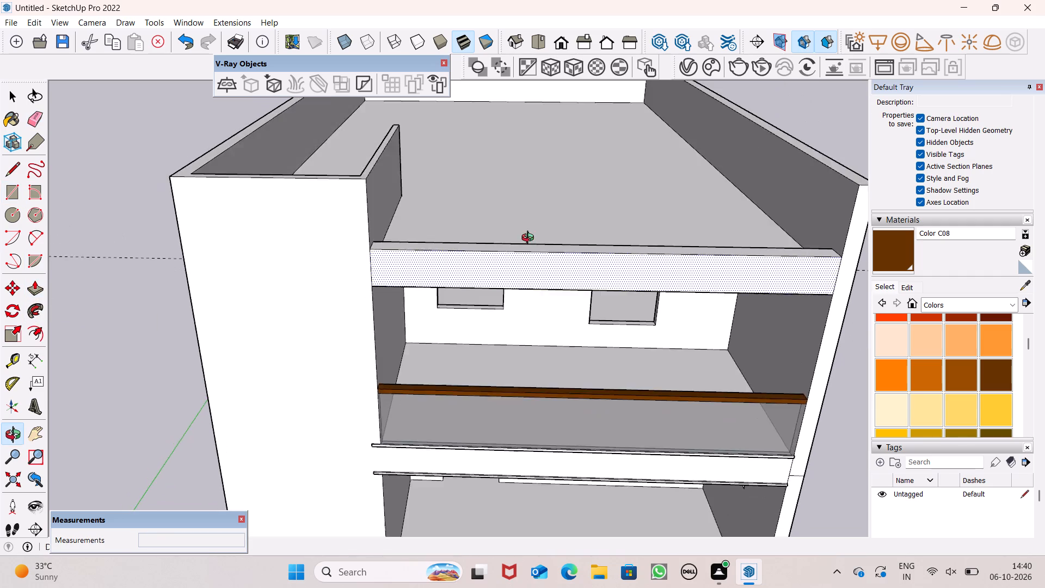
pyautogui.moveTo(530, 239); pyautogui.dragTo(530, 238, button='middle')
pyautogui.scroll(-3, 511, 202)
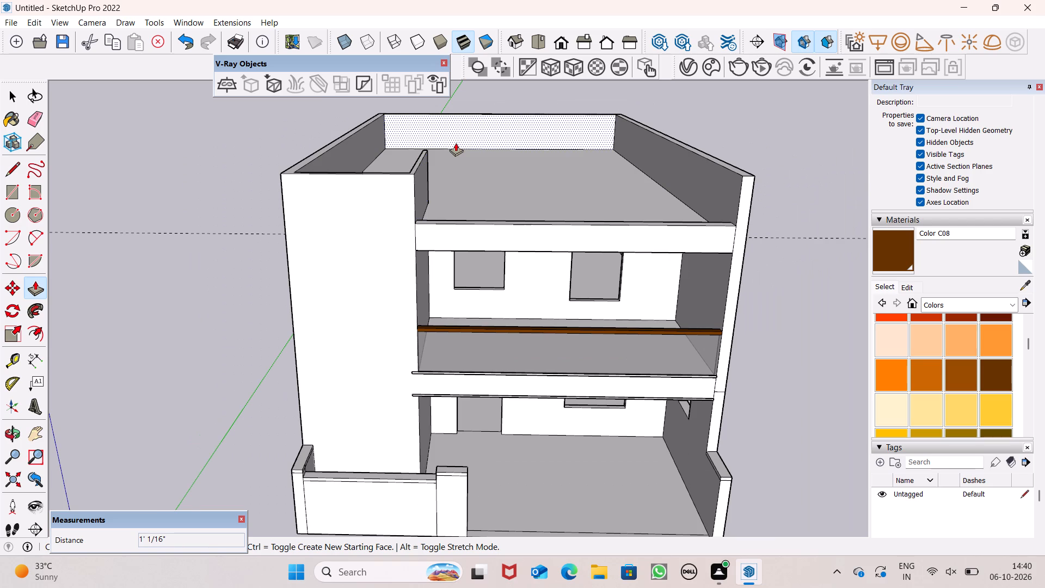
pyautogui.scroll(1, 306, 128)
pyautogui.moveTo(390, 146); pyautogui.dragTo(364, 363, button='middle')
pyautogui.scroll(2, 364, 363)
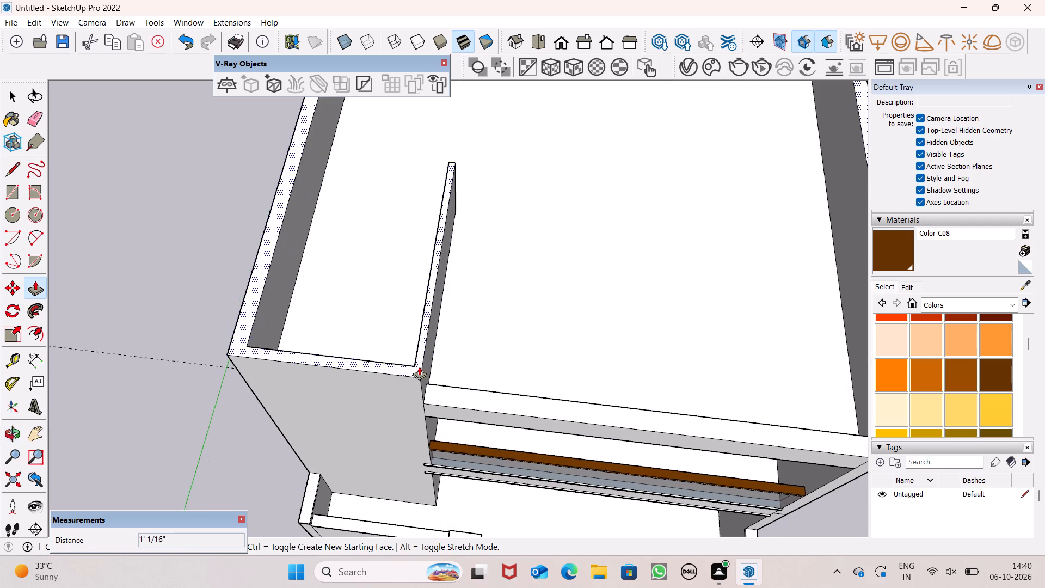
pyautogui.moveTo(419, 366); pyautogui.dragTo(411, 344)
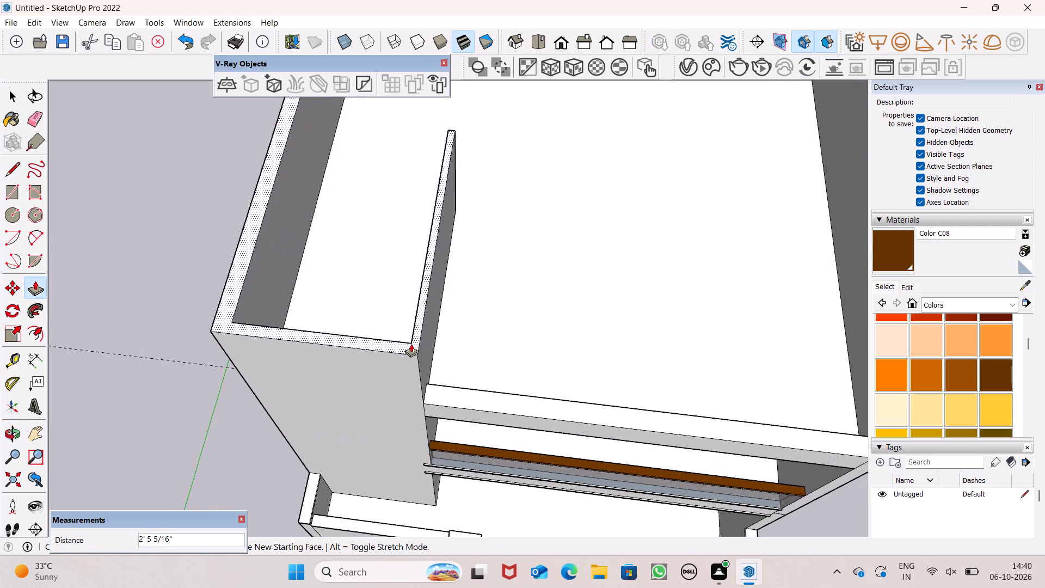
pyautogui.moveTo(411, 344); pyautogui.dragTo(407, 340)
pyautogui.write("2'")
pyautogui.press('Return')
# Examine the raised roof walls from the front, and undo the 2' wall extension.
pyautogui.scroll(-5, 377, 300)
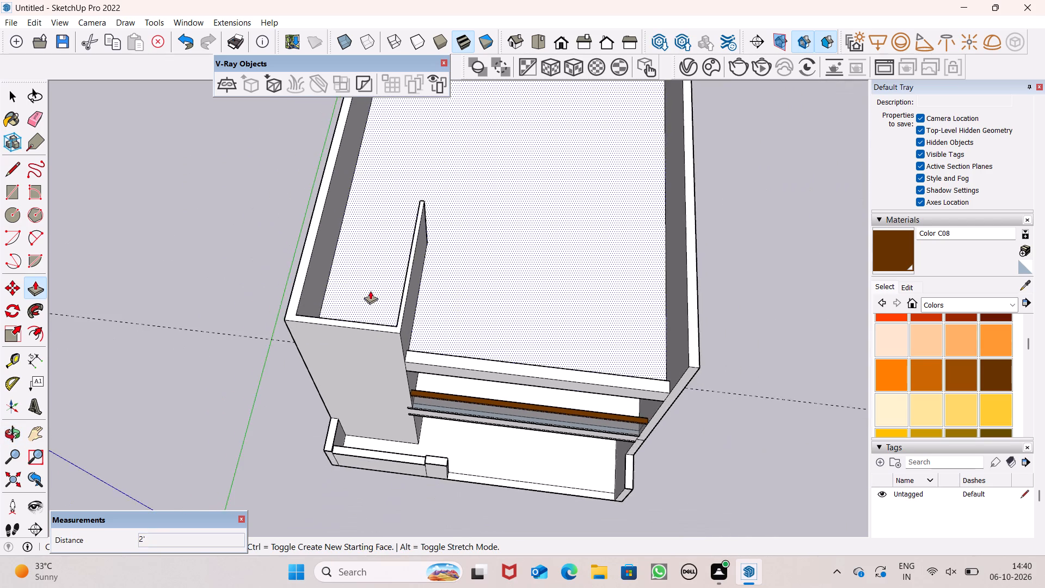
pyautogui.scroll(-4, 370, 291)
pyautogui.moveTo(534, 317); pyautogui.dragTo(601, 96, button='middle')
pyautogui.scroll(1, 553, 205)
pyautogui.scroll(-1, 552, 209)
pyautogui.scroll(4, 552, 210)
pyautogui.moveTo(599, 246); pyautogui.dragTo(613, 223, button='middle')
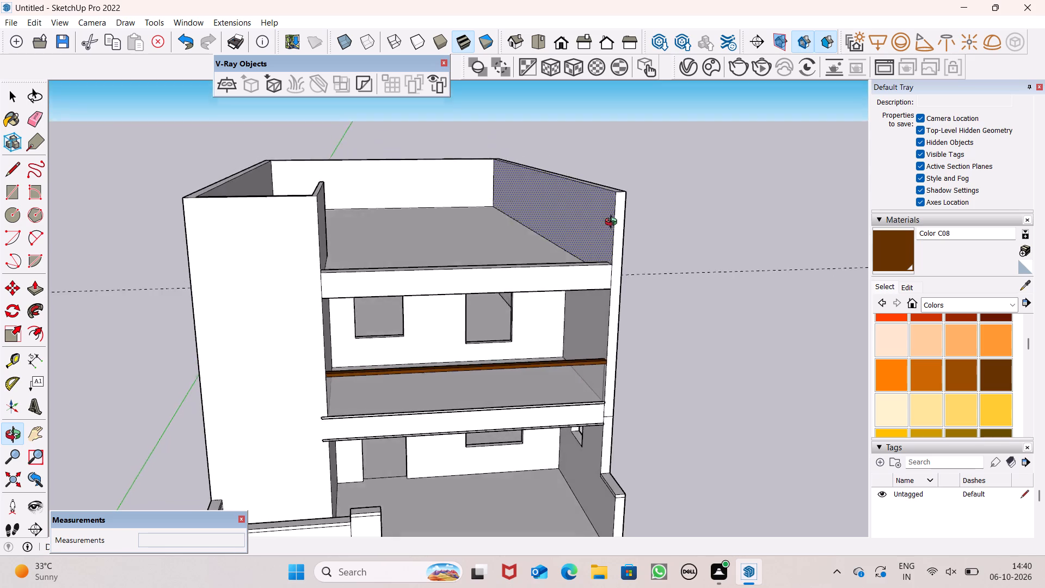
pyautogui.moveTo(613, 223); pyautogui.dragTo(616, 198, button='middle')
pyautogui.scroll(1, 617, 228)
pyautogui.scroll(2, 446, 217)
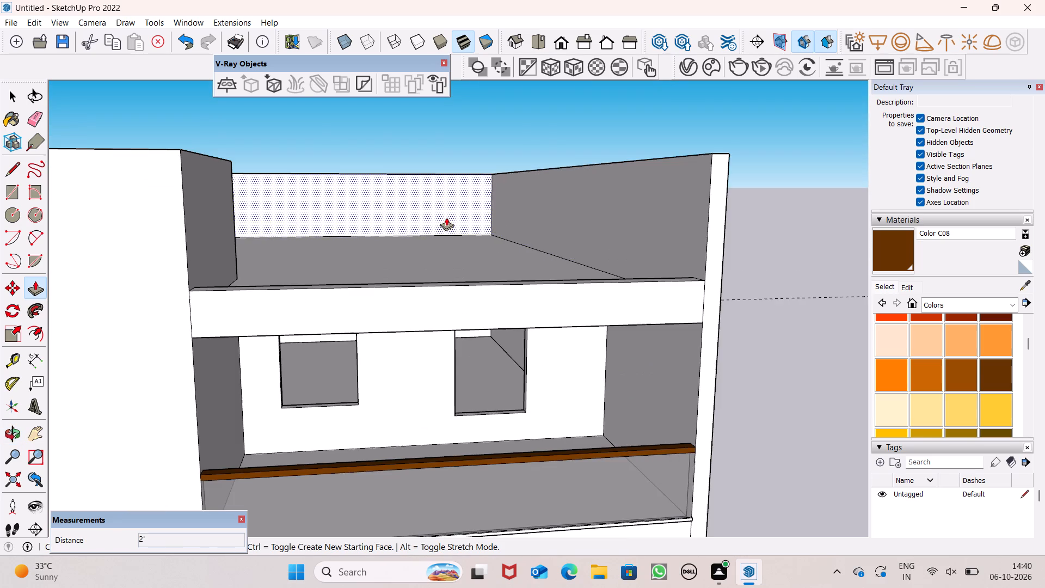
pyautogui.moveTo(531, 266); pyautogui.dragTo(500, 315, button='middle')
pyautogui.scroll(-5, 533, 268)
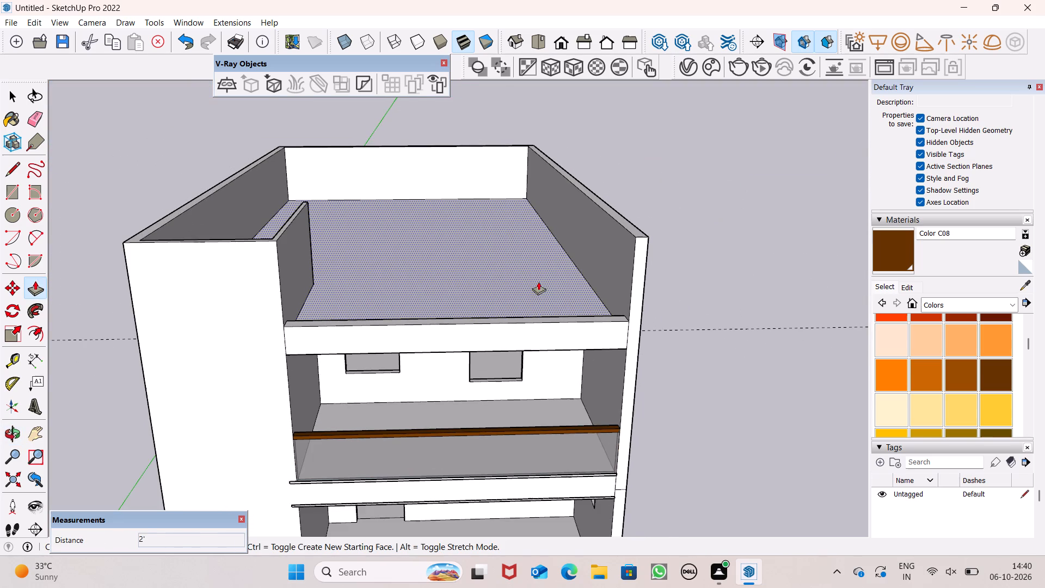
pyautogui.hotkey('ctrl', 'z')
# Pull the top face of the main roof's perimeter walls up by 1'.
pyautogui.moveTo(436, 319); pyautogui.dragTo(438, 306, button='middle')
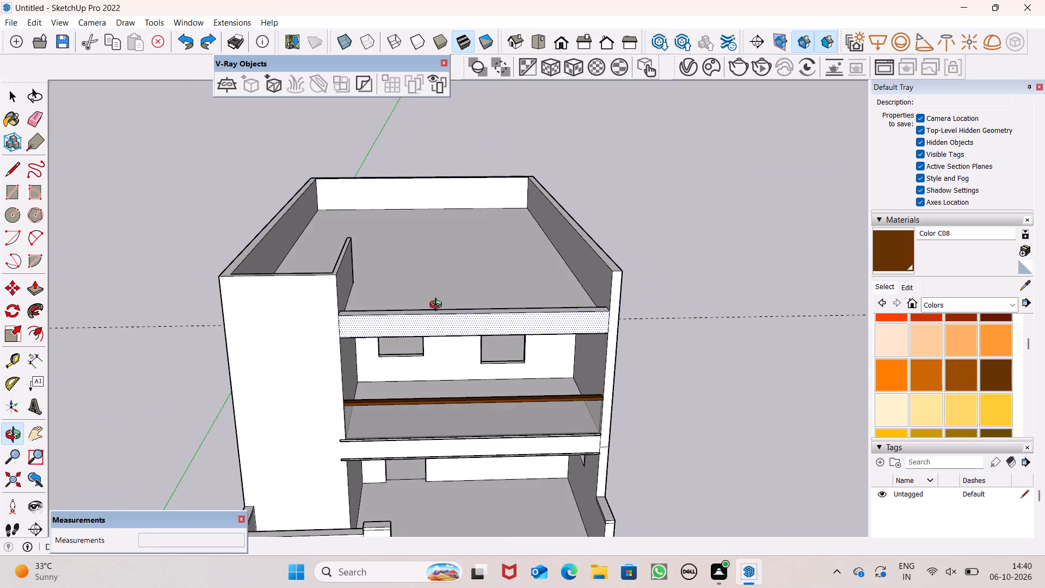
pyautogui.moveTo(438, 306); pyautogui.dragTo(356, 350, button='middle')
pyautogui.scroll(5, 242, 238)
pyautogui.moveTo(330, 296); pyautogui.dragTo(325, 278)
pyautogui.press('1')
pyautogui.press("'")
pyautogui.press('Return')
pyautogui.scroll(-5, 333, 273)
pyautogui.moveTo(589, 378); pyautogui.dragTo(603, 273, button='middle')
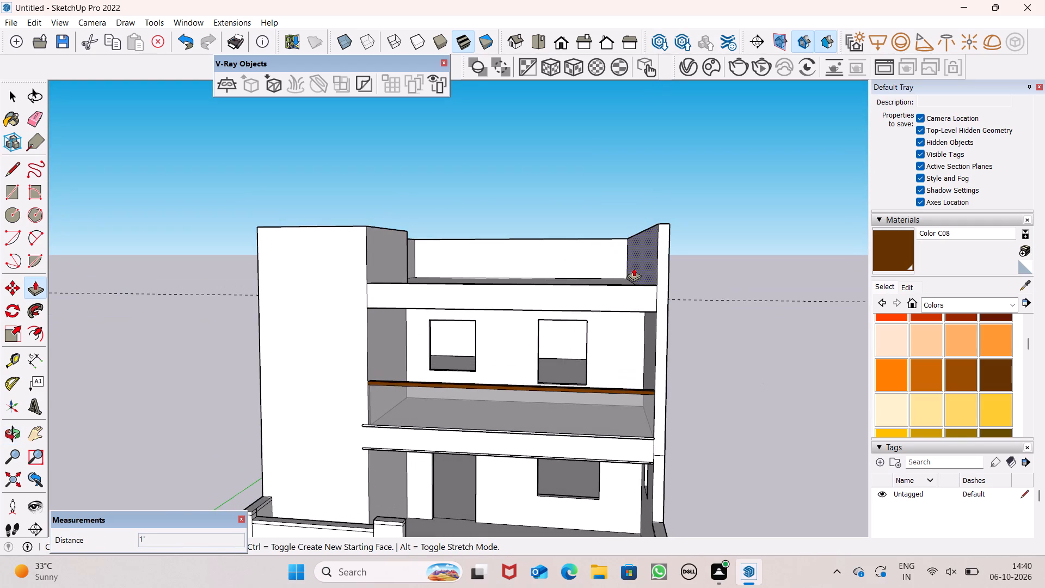
pyautogui.scroll(1, 634, 266)
pyautogui.press('space')
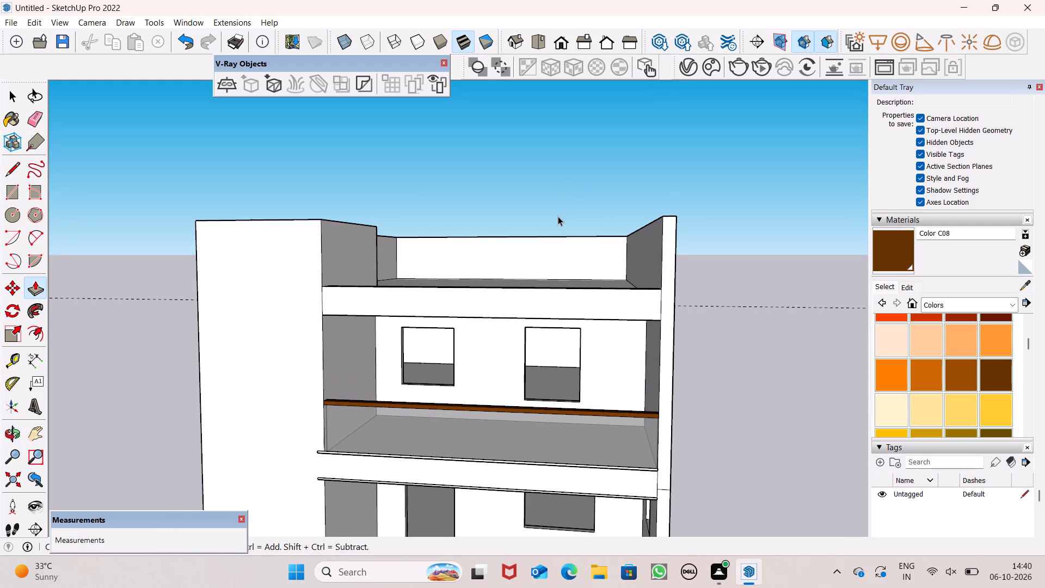
# Start a rectangle with the Rectangle tool at roof level.
pyautogui.moveTo(557, 223); pyautogui.dragTo(575, 461, button='middle')
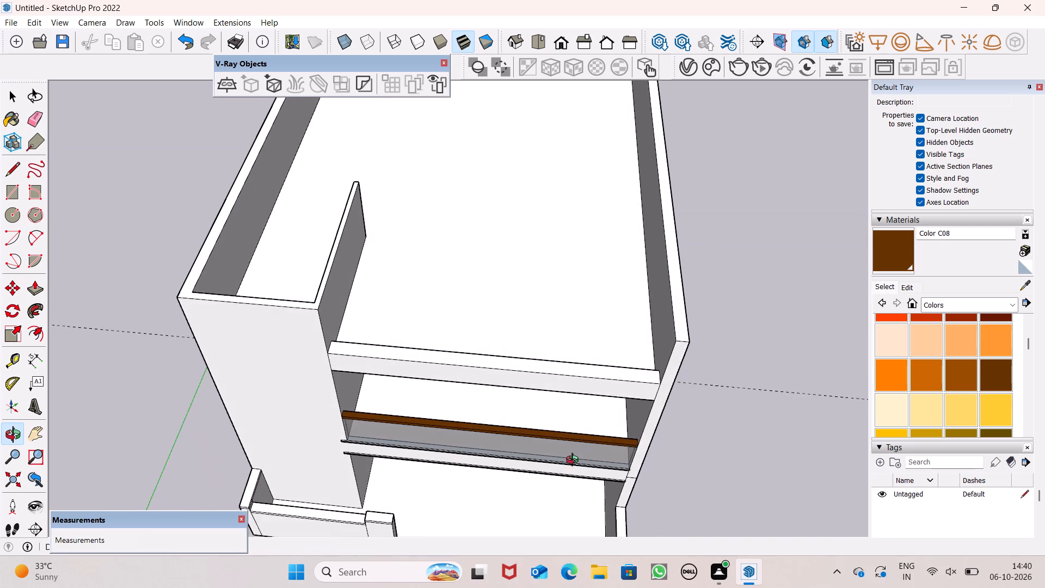
pyautogui.moveTo(575, 461); pyautogui.dragTo(575, 458, button='middle')
pyautogui.scroll(1, 571, 439)
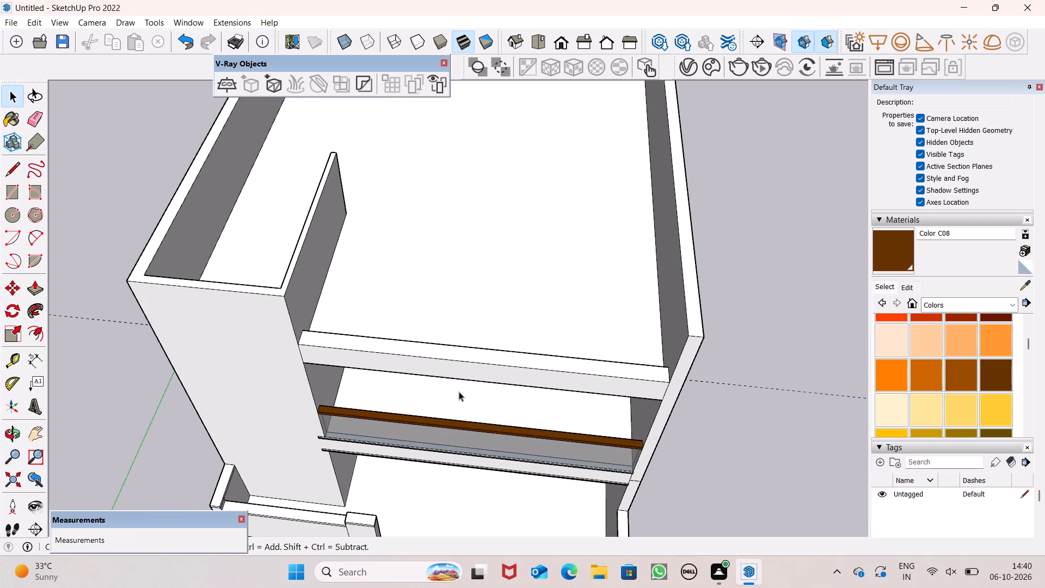
pyautogui.moveTo(464, 394); pyautogui.dragTo(491, 426, button='middle')
pyautogui.click(21, 183)
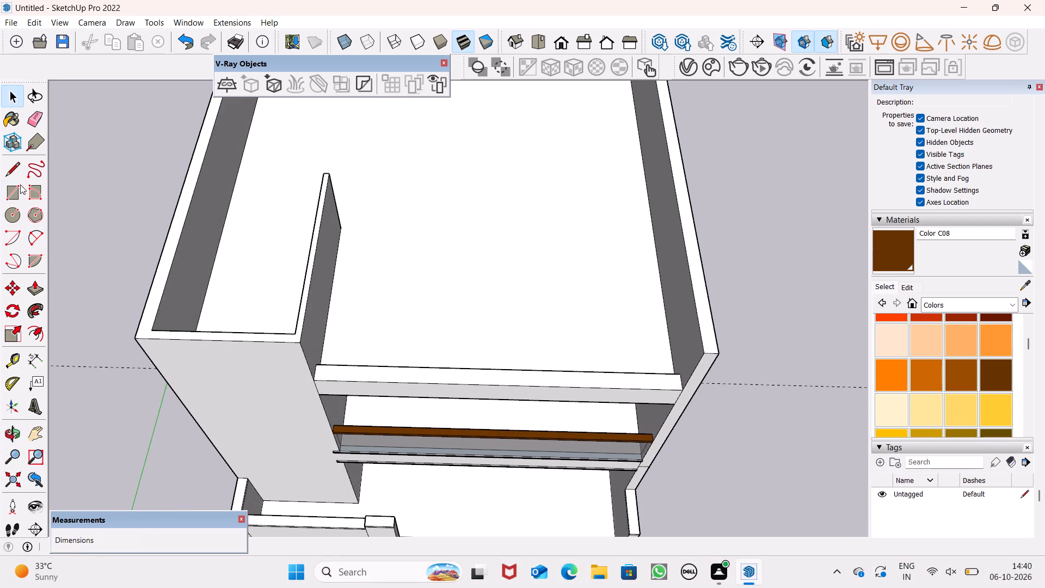
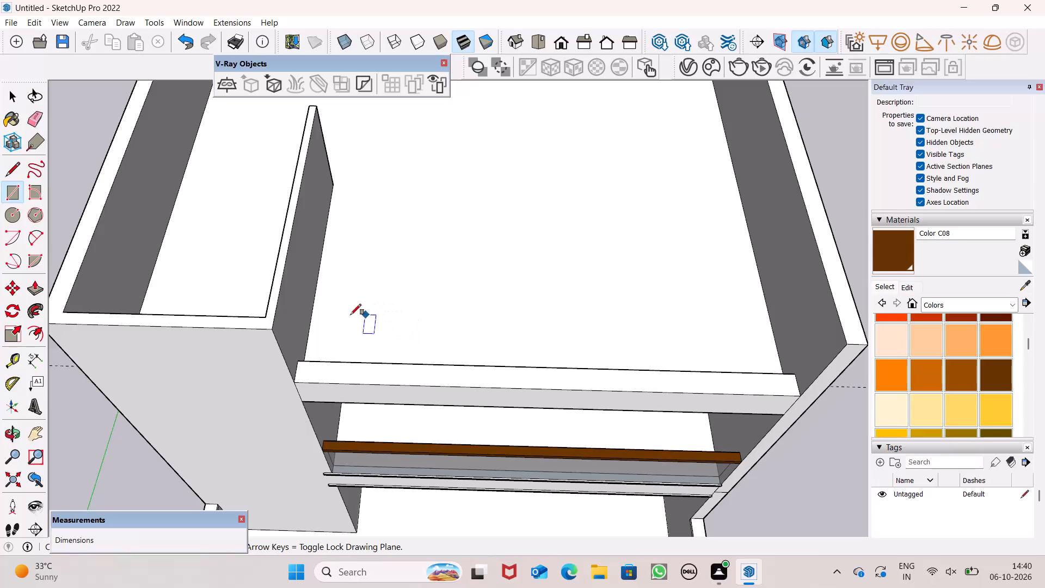
# Draw a small upright rectangle on the top face of the low front wall, near its end beside the stairwell-like enclosure.
pyautogui.scroll(4, 331, 321)
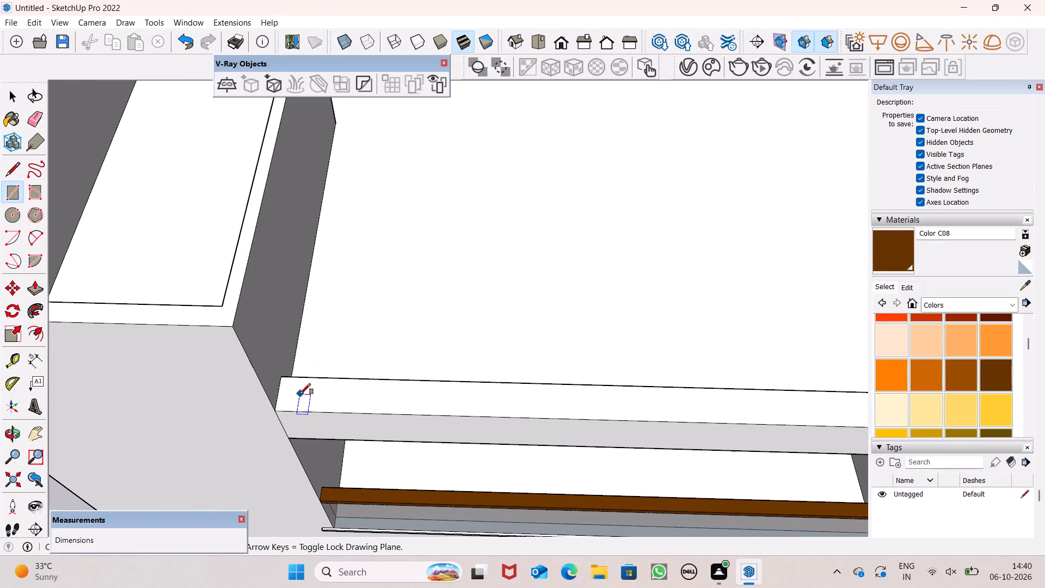
pyautogui.scroll(6, 299, 382)
pyautogui.click(304, 382)
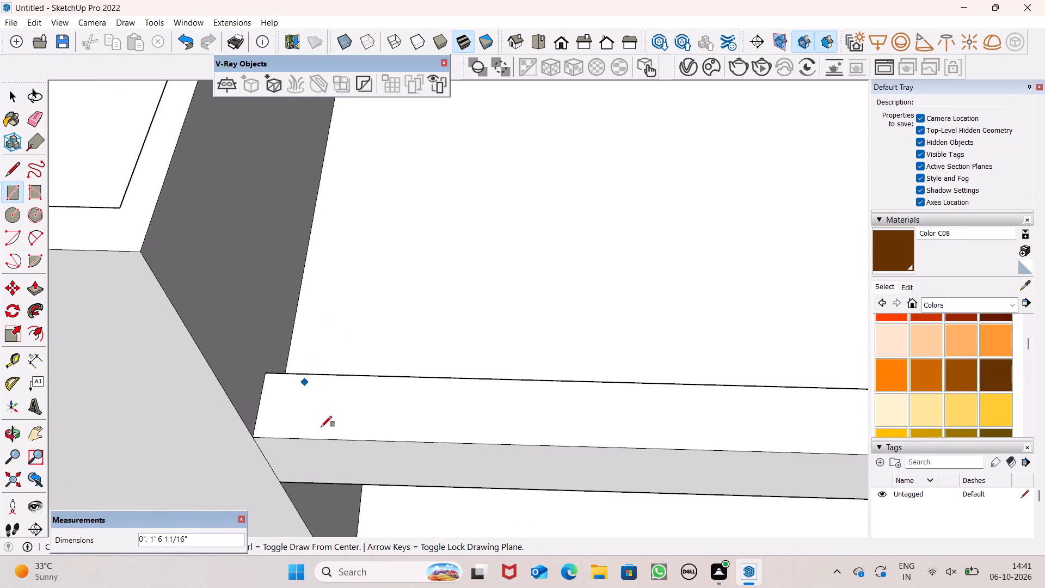
pyautogui.scroll(2, 328, 429)
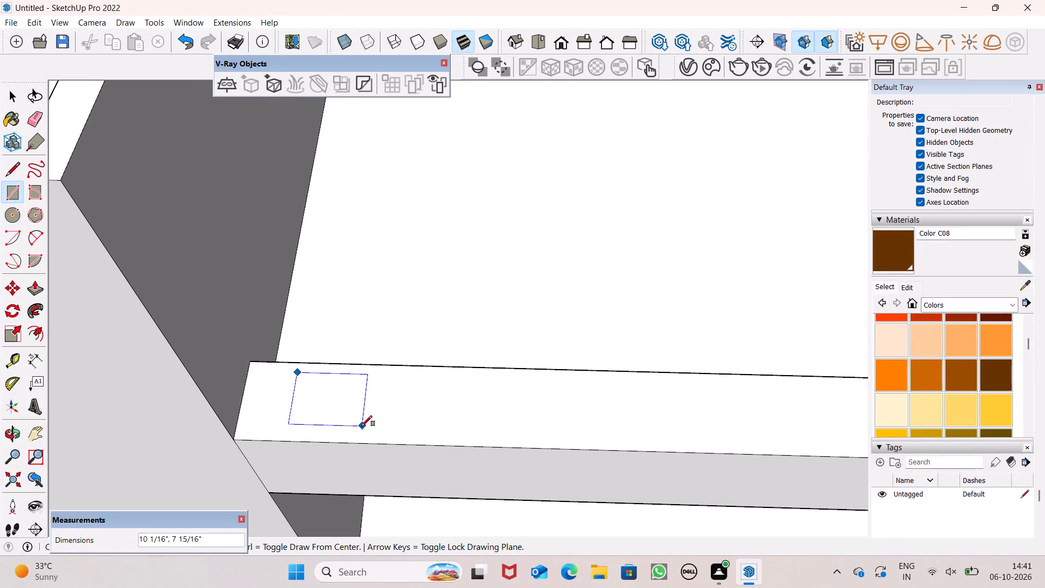
pyautogui.scroll(2, 311, 420)
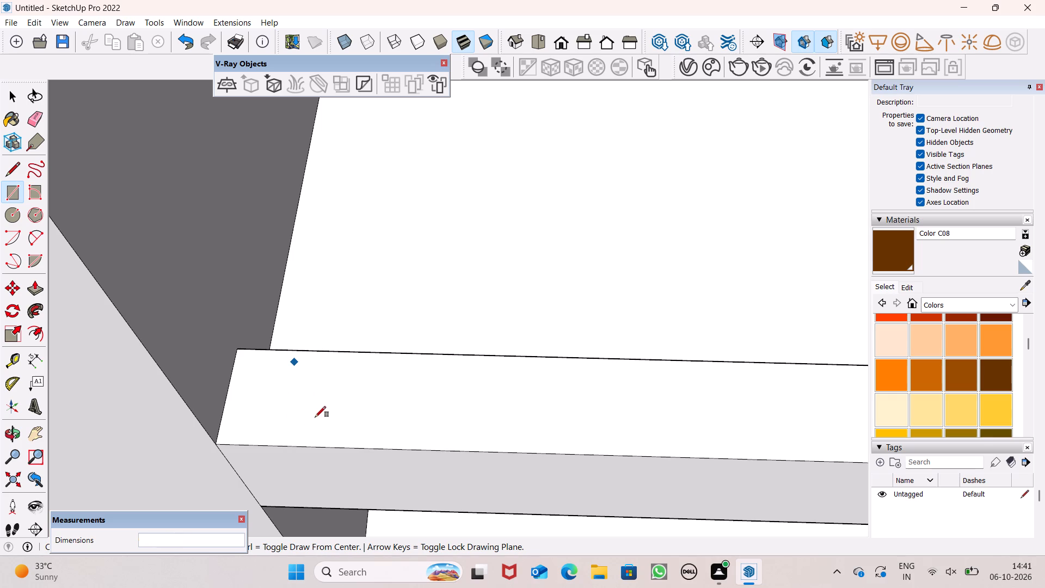
pyautogui.click(313, 433)
pyautogui.scroll(-2, 269, 352)
pyautogui.scroll(-10, 197, 396)
pyautogui.scroll(1, 217, 359)
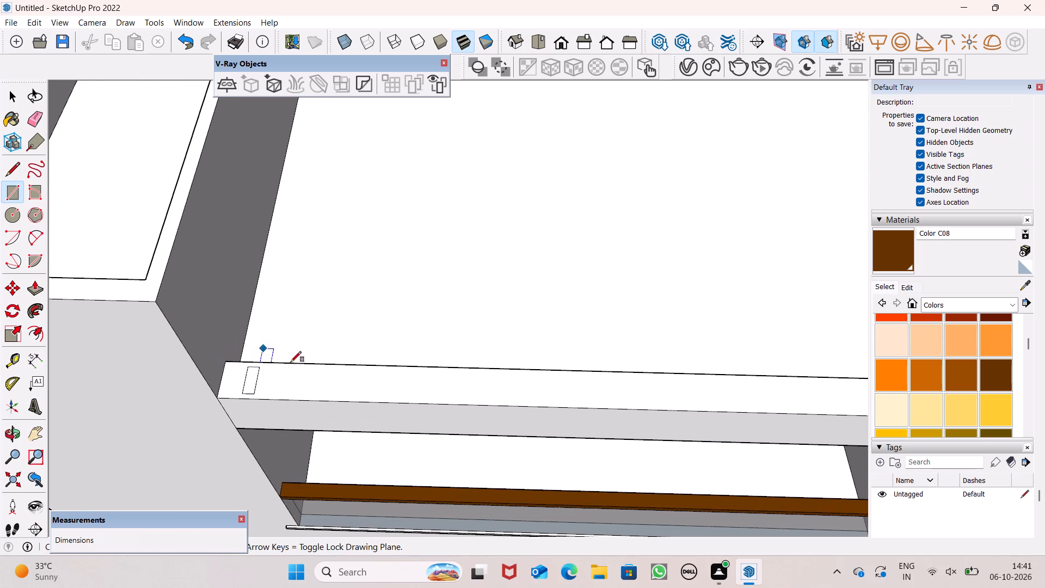
# Copy the small rectangle about 9' 6" along the low wall's top face to near its middle.
pyautogui.press('space')
pyautogui.doubleClick(252, 379)
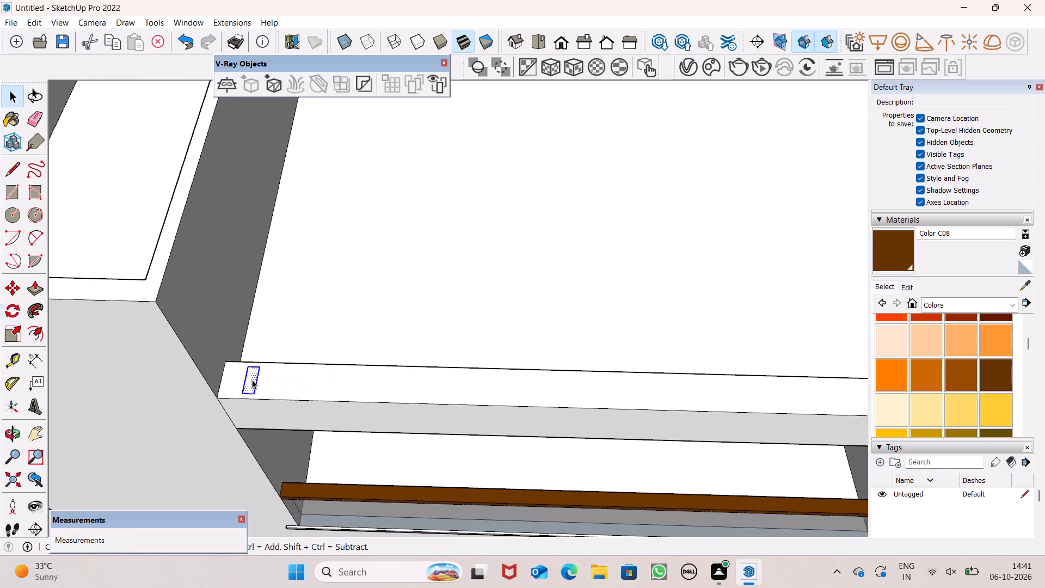
pyautogui.scroll(-1, 252, 379)
pyautogui.scroll(1, 252, 379)
pyautogui.scroll(-1, 252, 379)
pyautogui.press('m')
pyautogui.press('Return')
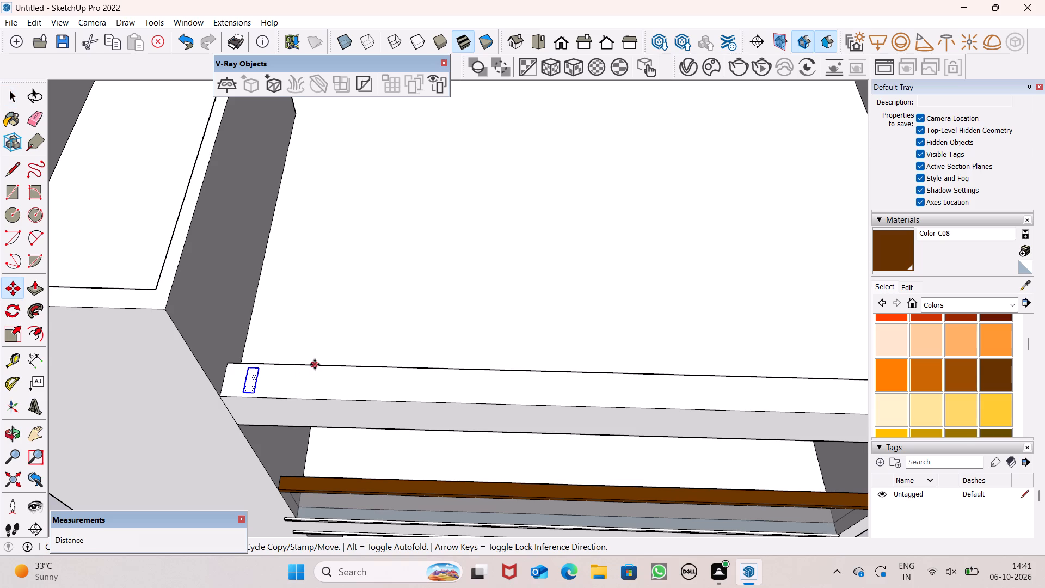
pyautogui.scroll(-6, 313, 369)
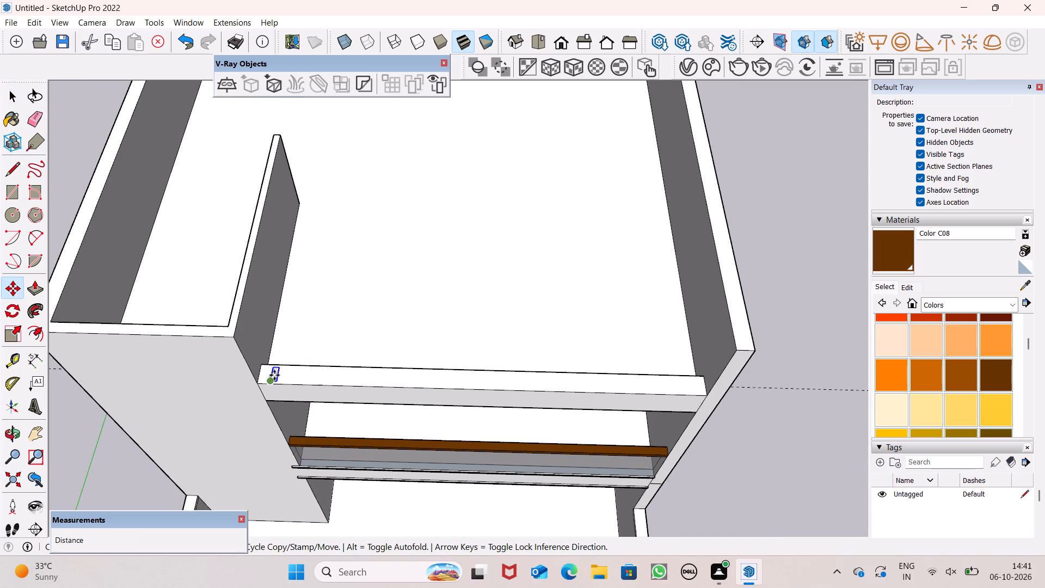
pyautogui.moveTo(274, 375); pyautogui.dragTo(451, 385)
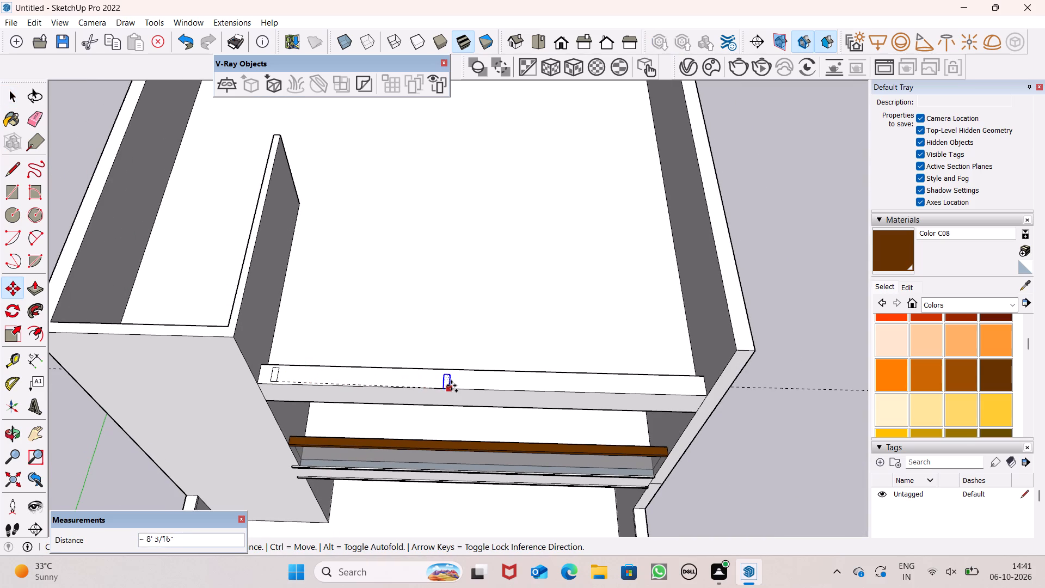
pyautogui.moveTo(451, 385); pyautogui.dragTo(475, 381)
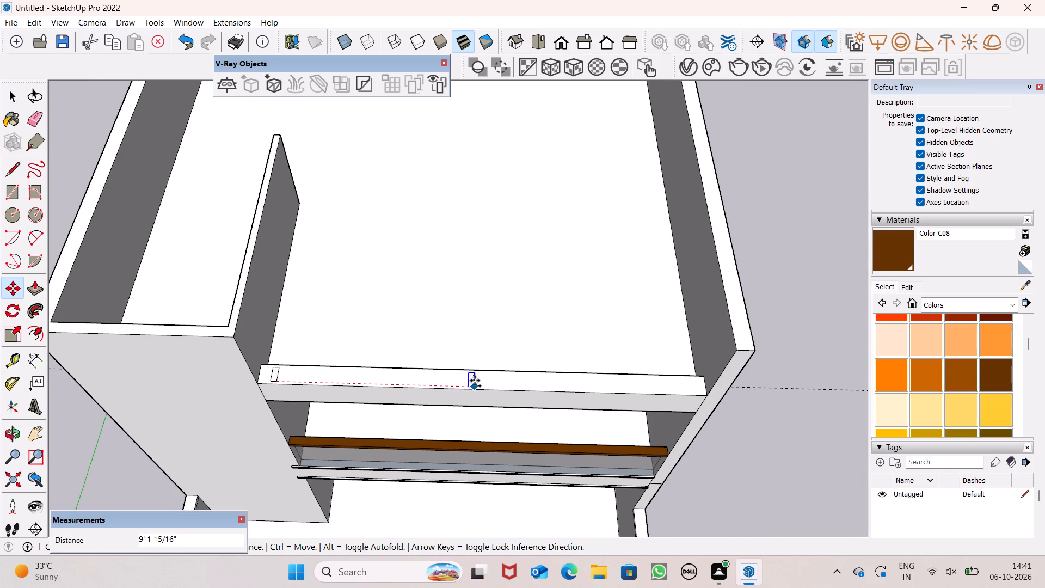
pyautogui.moveTo(475, 381); pyautogui.dragTo(465, 381)
pyautogui.moveTo(465, 381); pyautogui.dragTo(477, 382)
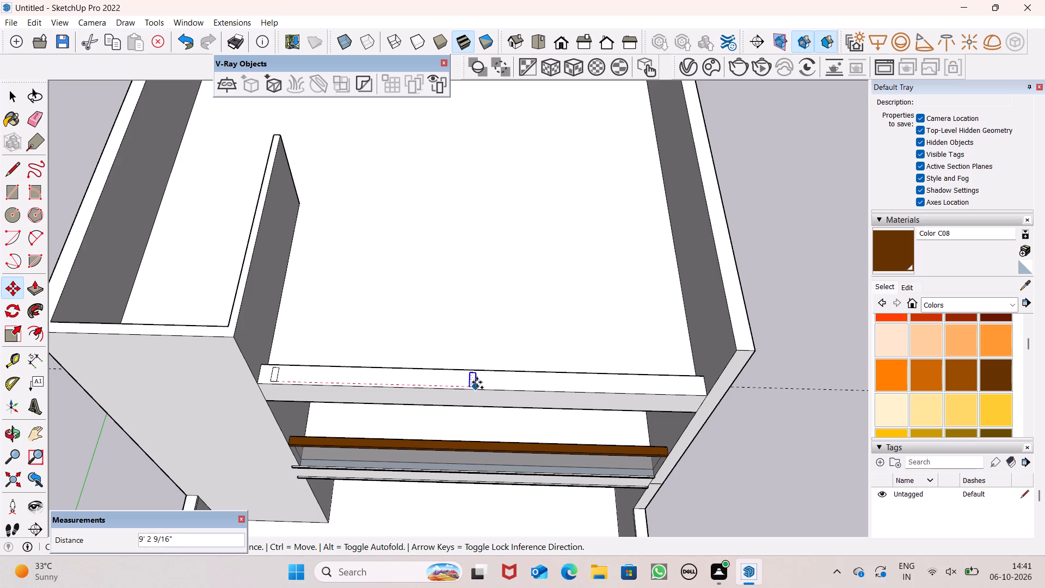
pyautogui.moveTo(477, 382); pyautogui.dragTo(481, 384)
pyautogui.moveTo(481, 384); pyautogui.dragTo(485, 387)
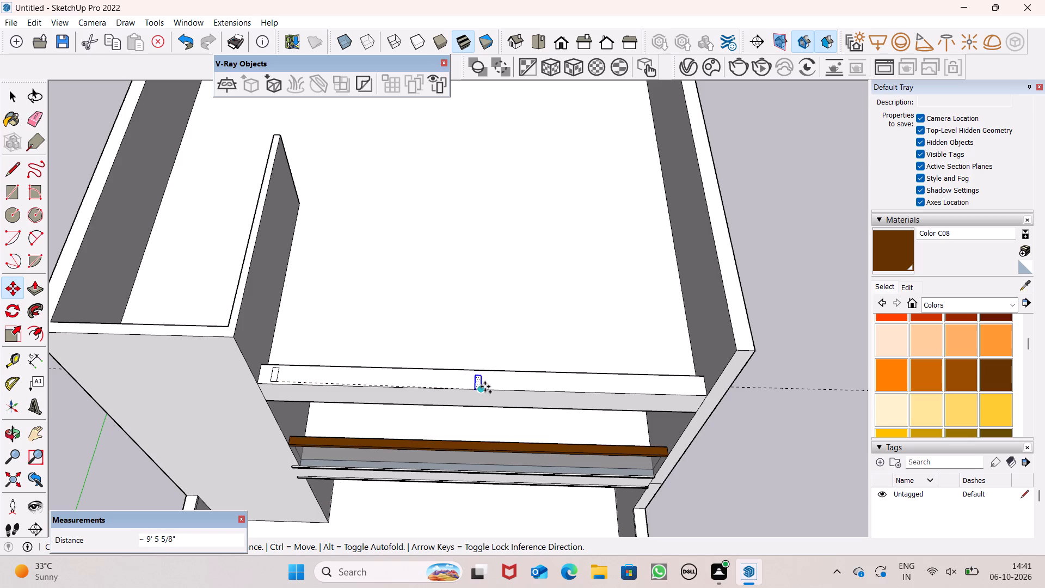
pyautogui.moveTo(485, 387); pyautogui.dragTo(485, 385)
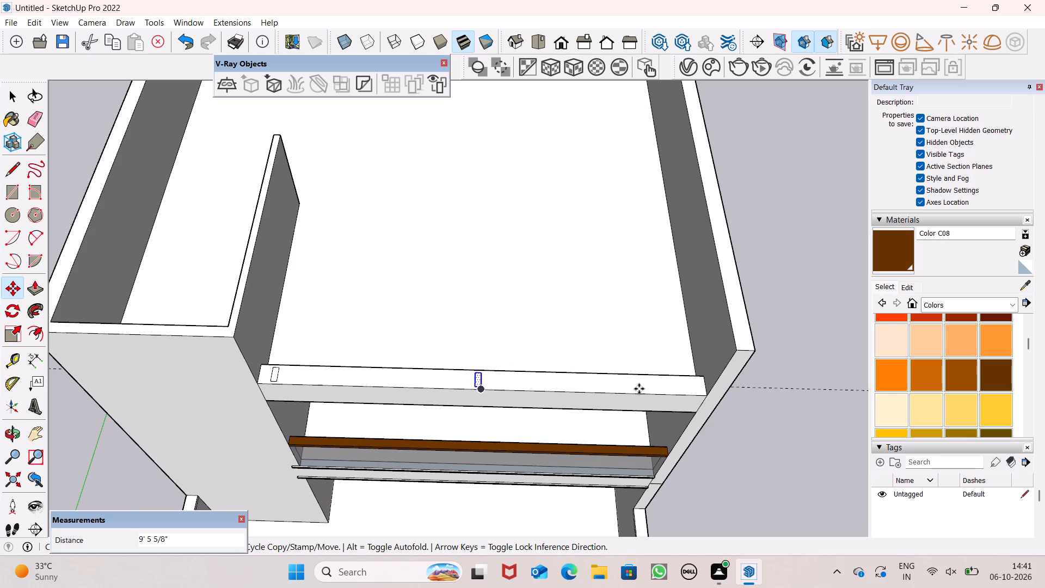
# Copy the middle rectangle along the low wall's top face to near the opposite end by the side wall.
pyautogui.scroll(3, 753, 383)
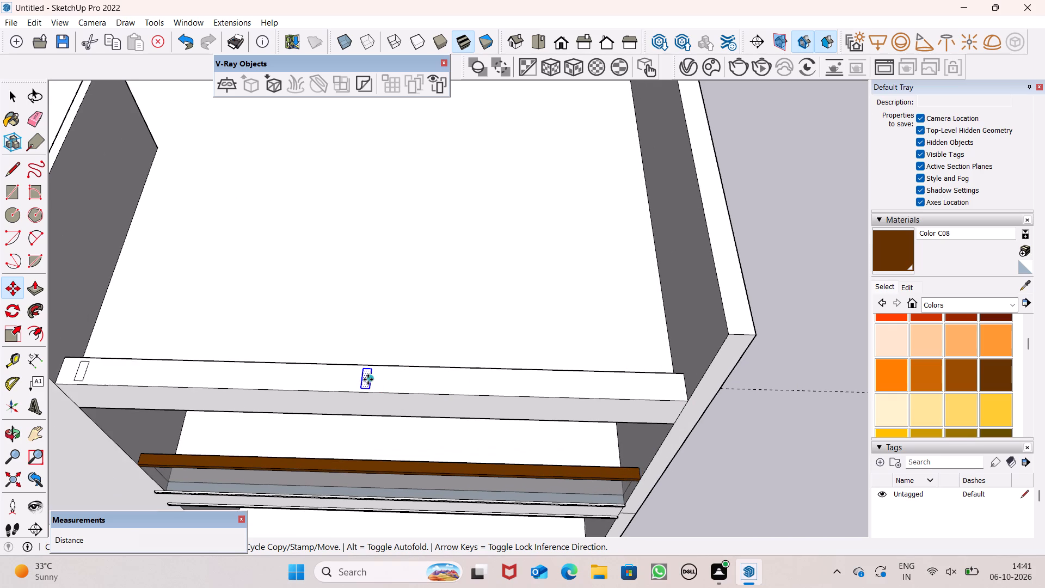
pyautogui.moveTo(367, 378); pyautogui.dragTo(644, 382)
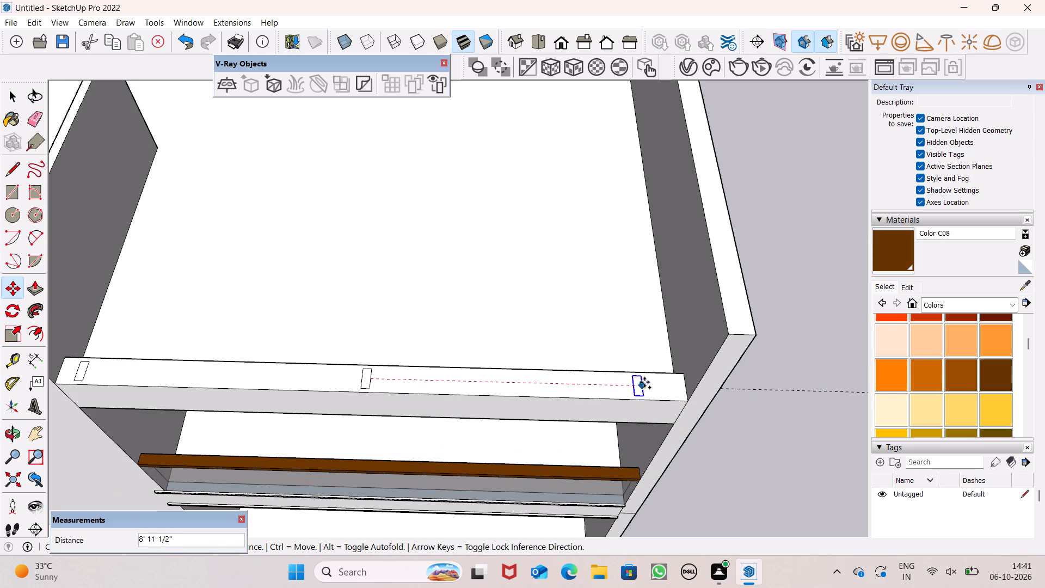
pyautogui.moveTo(644, 382); pyautogui.dragTo(666, 385)
pyautogui.moveTo(666, 385); pyautogui.dragTo(671, 383)
pyautogui.press('space')
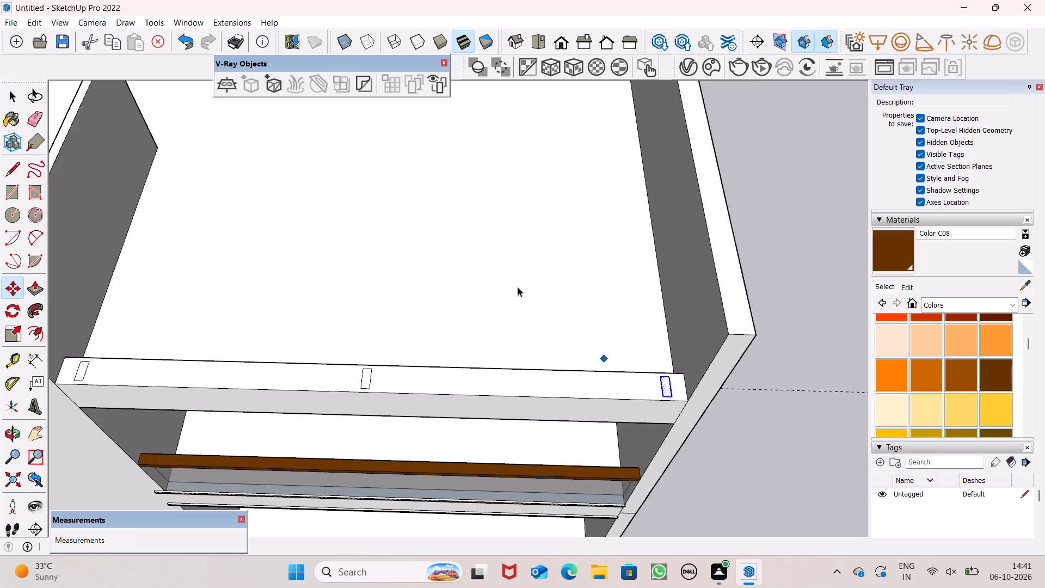
pyautogui.scroll(-8, 511, 307)
pyautogui.scroll(1, 520, 344)
pyautogui.scroll(-1, 522, 347)
pyautogui.click(681, 409)
pyautogui.scroll(5, 434, 307)
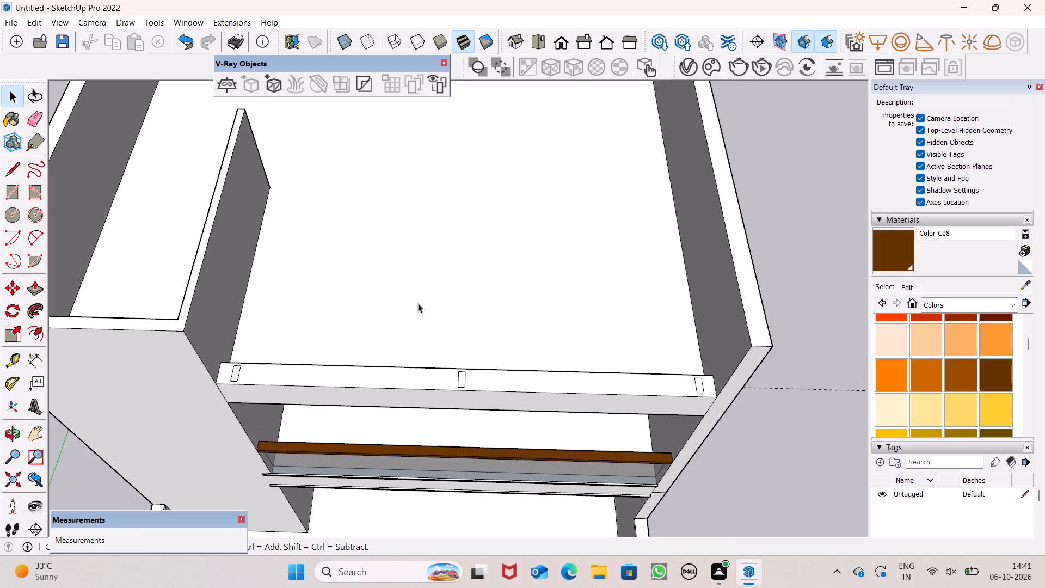
# Examine the low wall and the three rectangles on its top face from several angles.
pyautogui.moveTo(418, 303); pyautogui.dragTo(379, 248, button='middle')
pyautogui.scroll(-4, 233, 308)
pyautogui.moveTo(535, 316); pyautogui.dragTo(626, 279, button='middle')
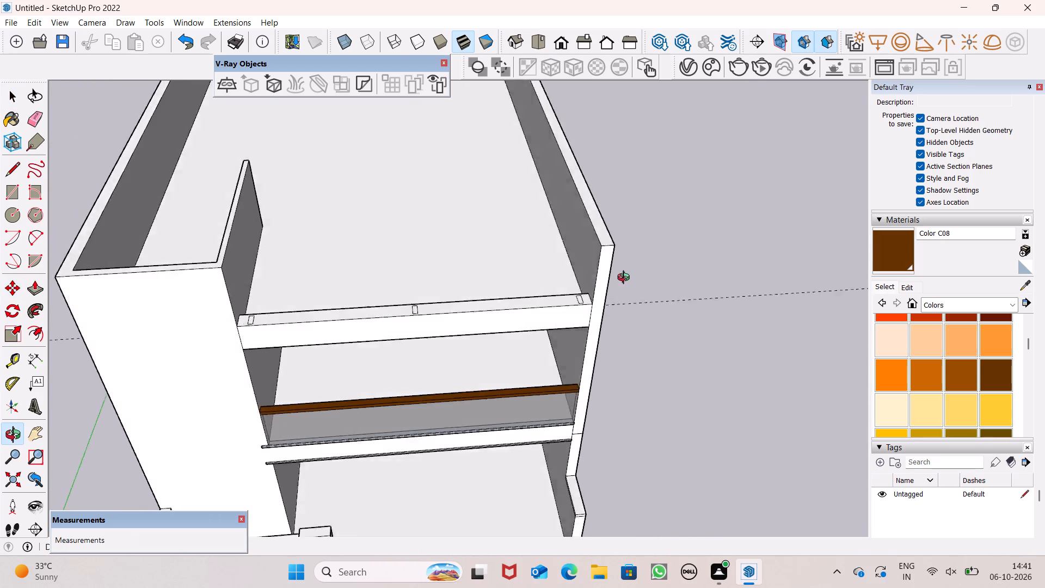
pyautogui.moveTo(626, 279); pyautogui.dragTo(695, 236, button='middle')
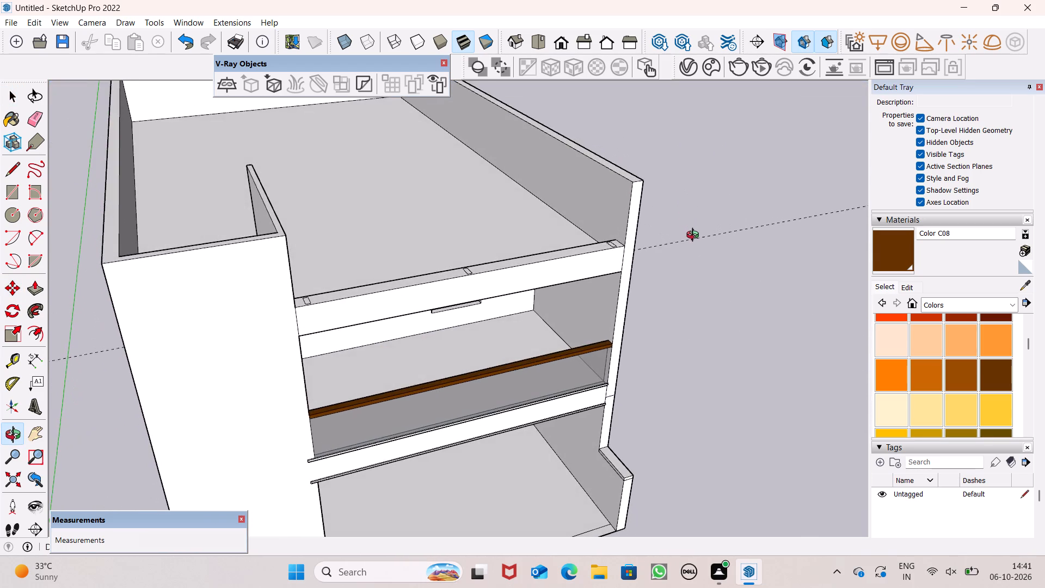
pyautogui.moveTo(695, 236); pyautogui.dragTo(673, 314, button='middle')
pyautogui.moveTo(662, 272); pyautogui.dragTo(610, 238, button='middle')
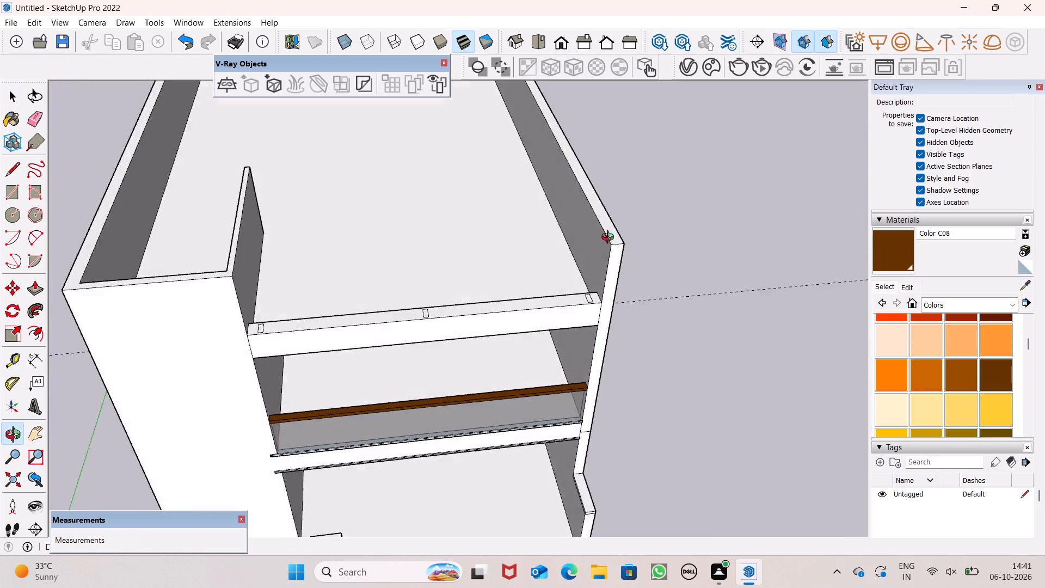
pyautogui.moveTo(610, 238); pyautogui.dragTo(561, 277, button='middle')
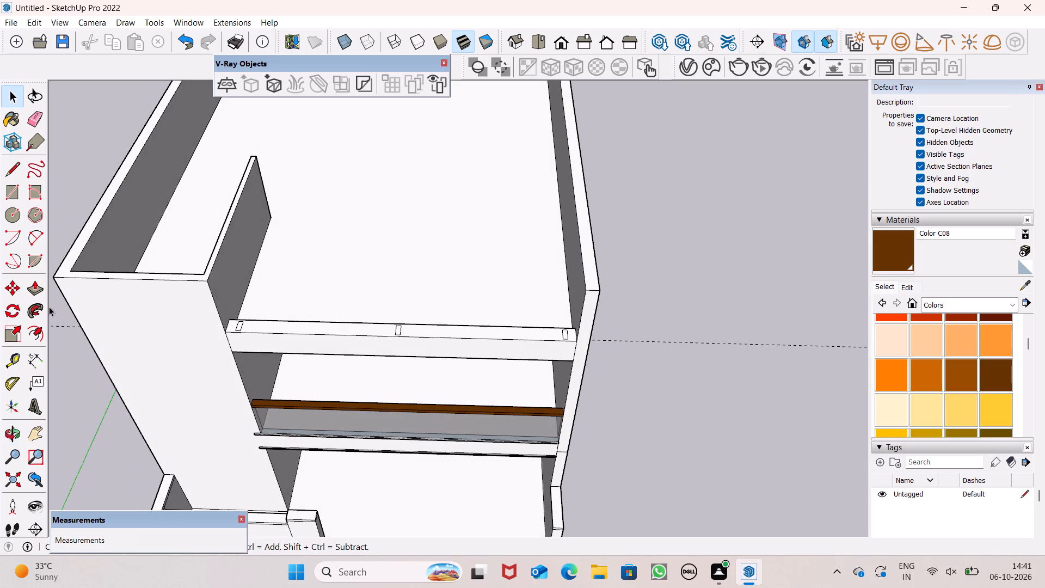
pyautogui.moveTo(242, 328); pyautogui.dragTo(179, 335, button='middle')
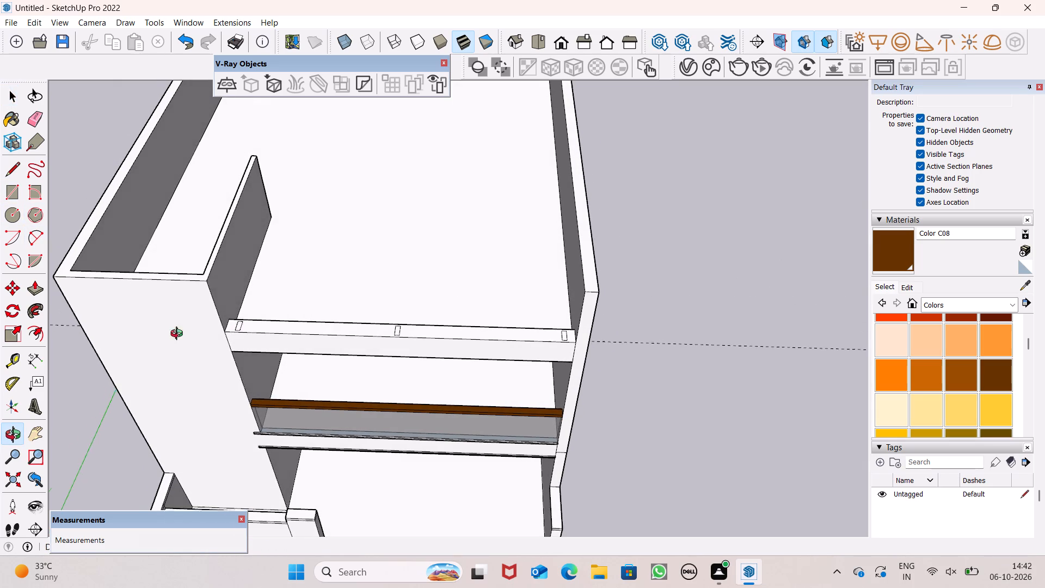
pyautogui.moveTo(179, 335); pyautogui.dragTo(98, 309, button='middle')
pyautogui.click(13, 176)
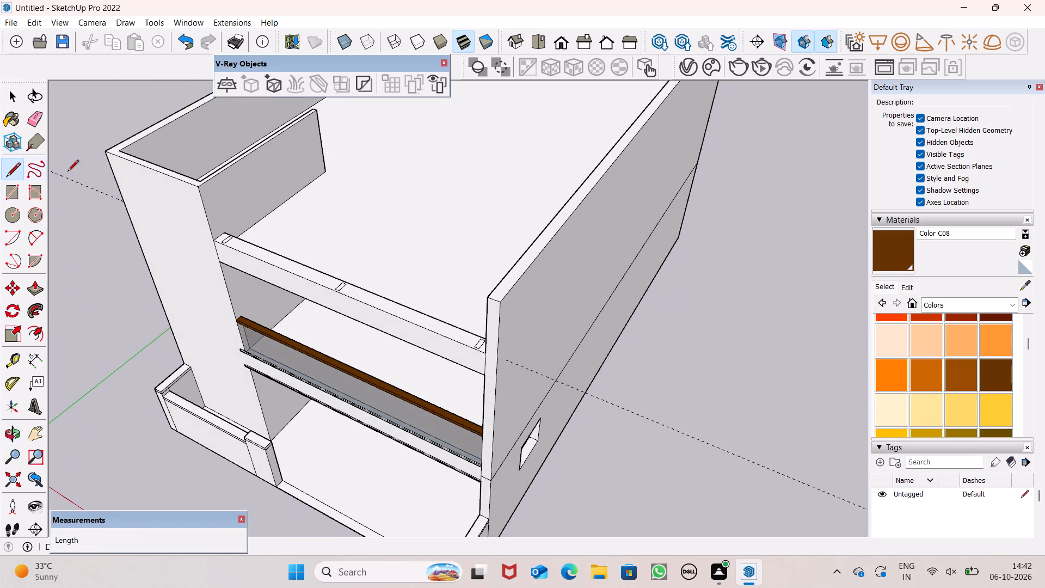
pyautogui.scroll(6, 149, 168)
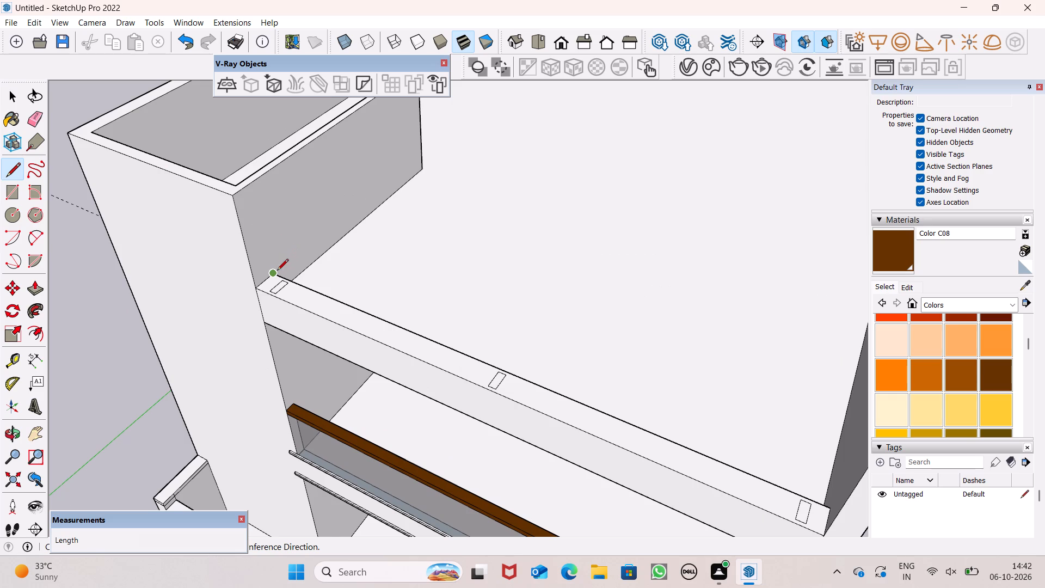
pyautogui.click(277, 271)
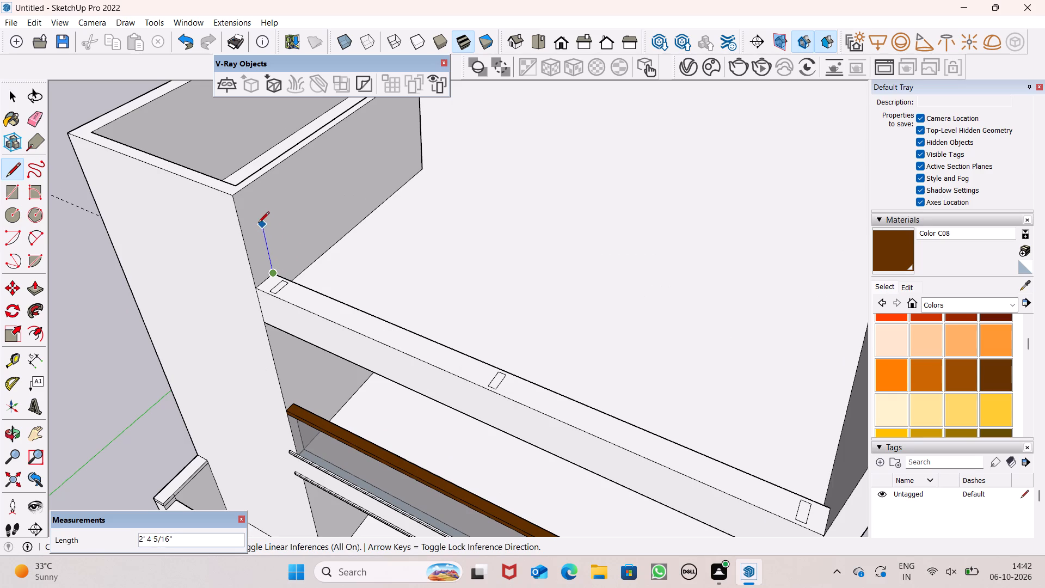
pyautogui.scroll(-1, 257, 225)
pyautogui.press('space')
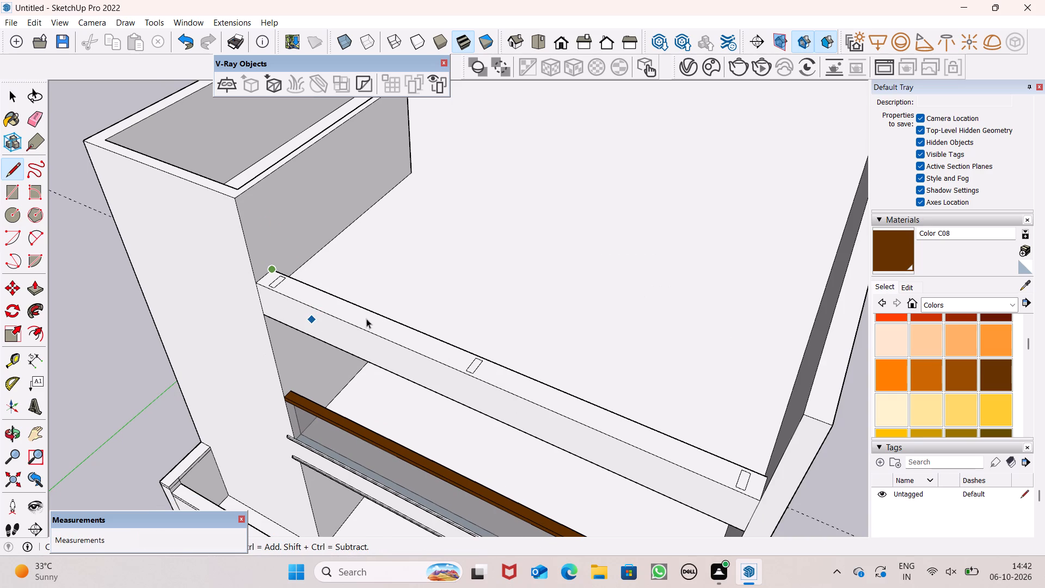
# Measure the side wall's height above the low wall's top, at the side wall's front edge.
pyautogui.moveTo(458, 302); pyautogui.dragTo(872, 218, button='middle')
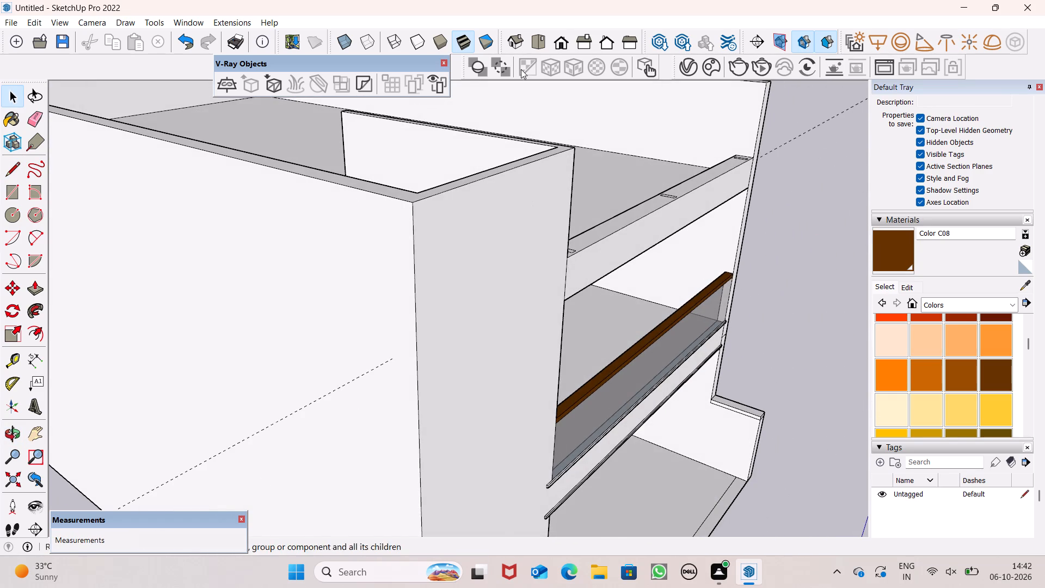
pyautogui.scroll(-4, 585, 187)
pyautogui.scroll(13, 753, 102)
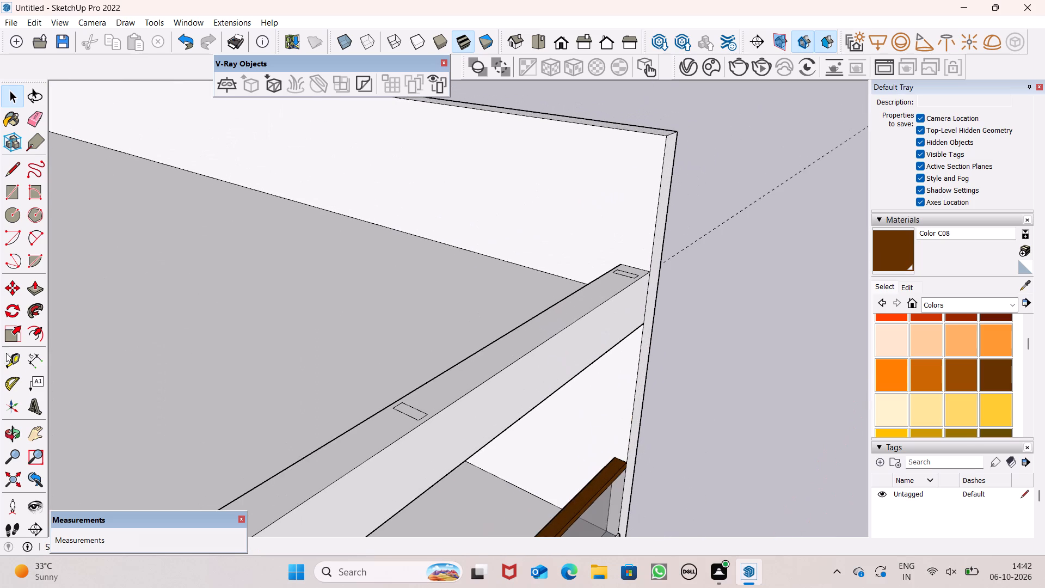
pyautogui.click(31, 363)
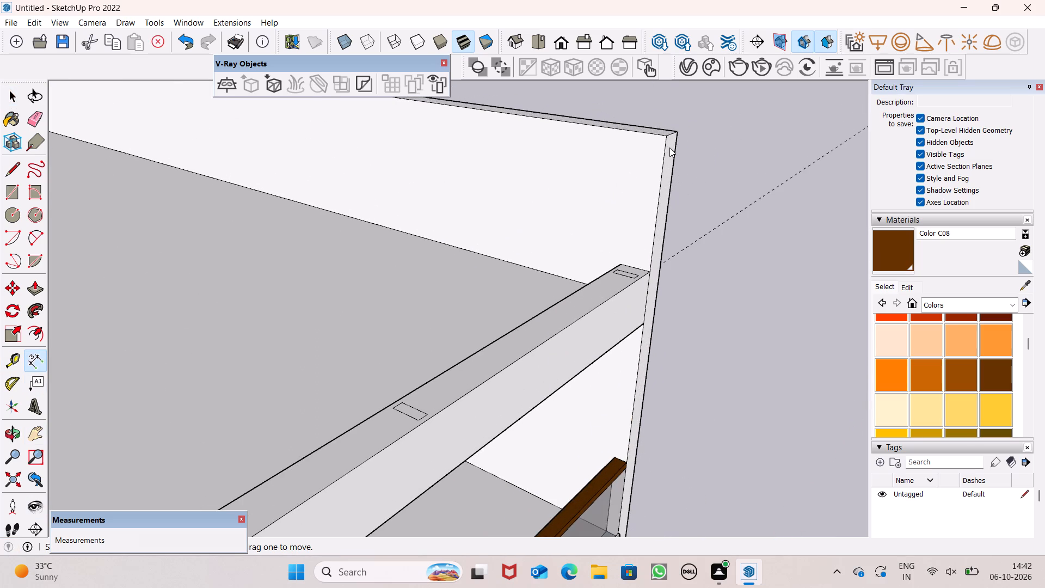
pyautogui.click(666, 141)
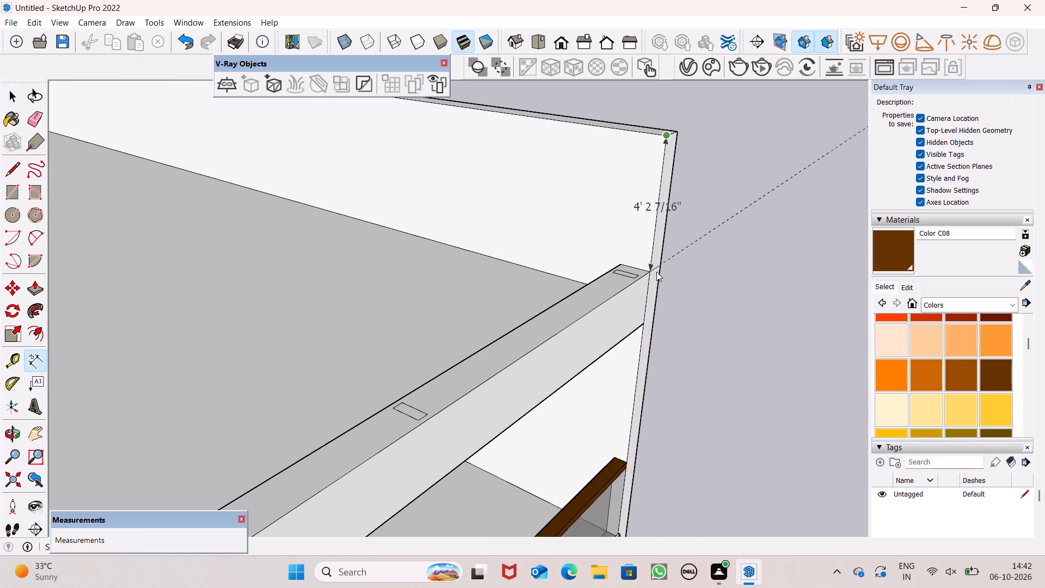
pyautogui.press('space')
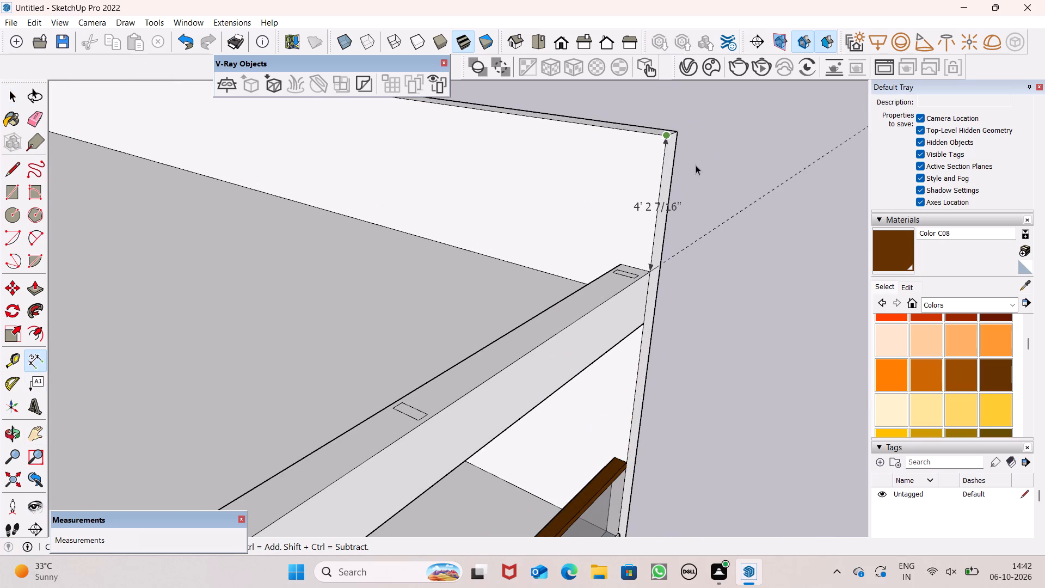
pyautogui.scroll(2, 691, 160)
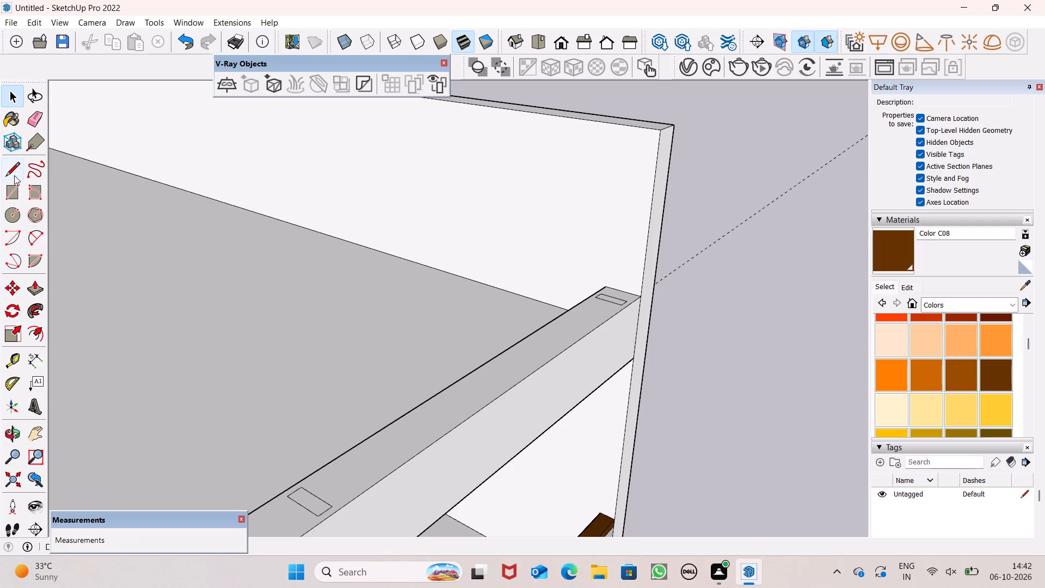
# Draw a line 3' up the side wall's front edge from the low wall's top corner, continuing about 1' inward across the side wall's inner face.
pyautogui.click(14, 171)
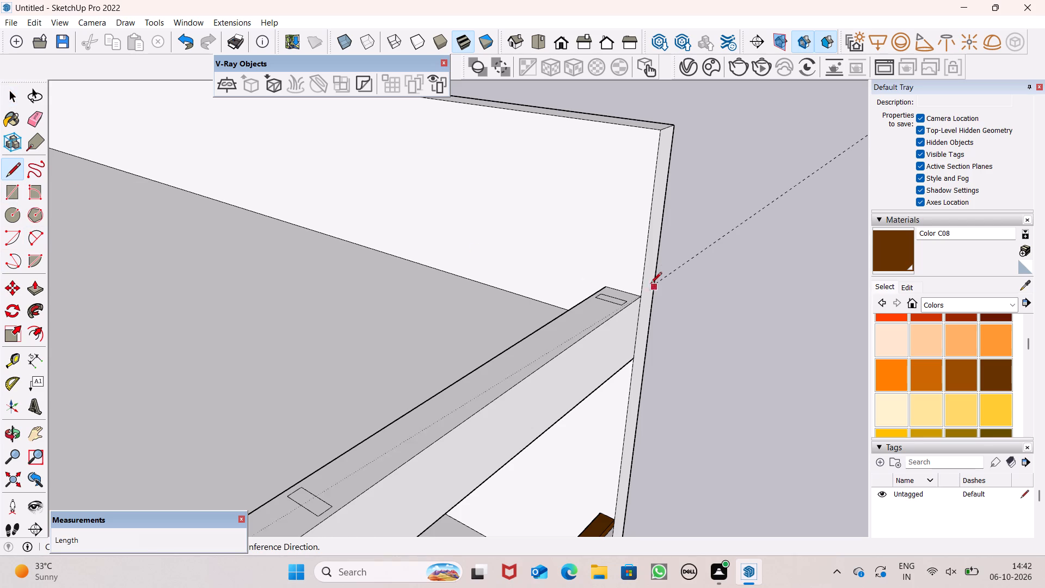
pyautogui.click(643, 293)
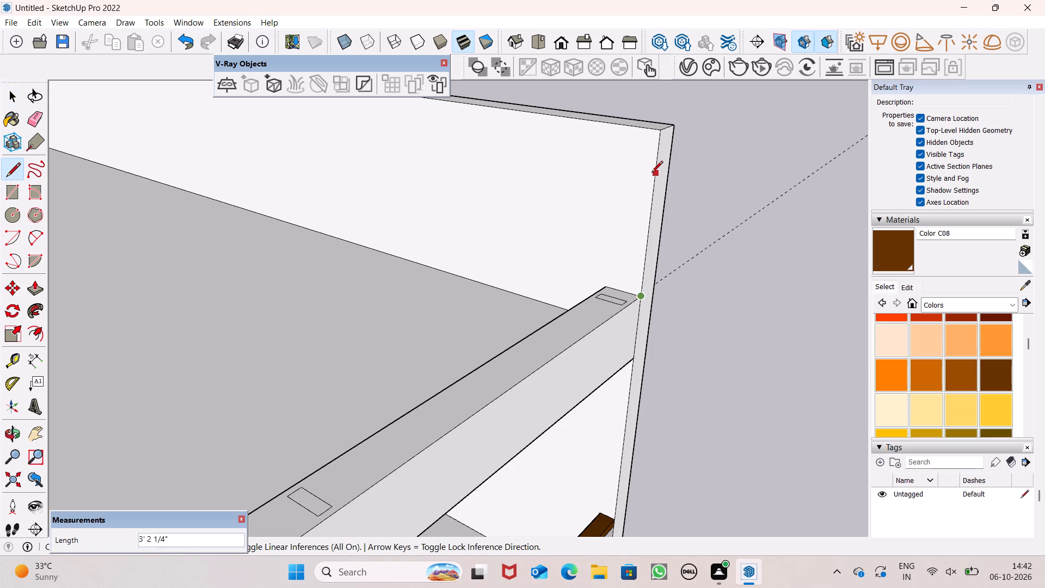
pyautogui.press('3')
pyautogui.press("'")
pyautogui.press('Return')
pyautogui.click(653, 180)
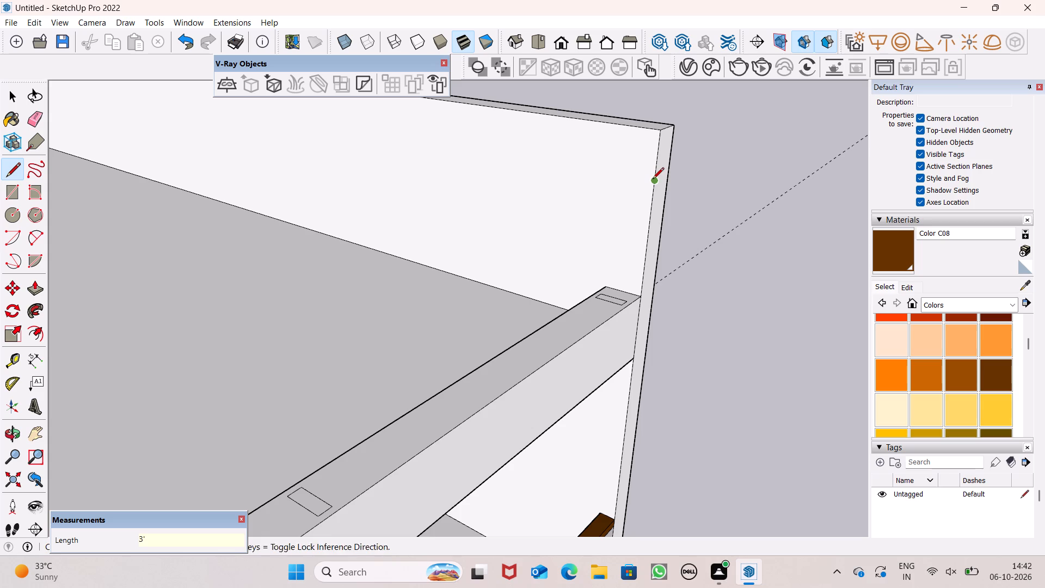
pyautogui.click(617, 175)
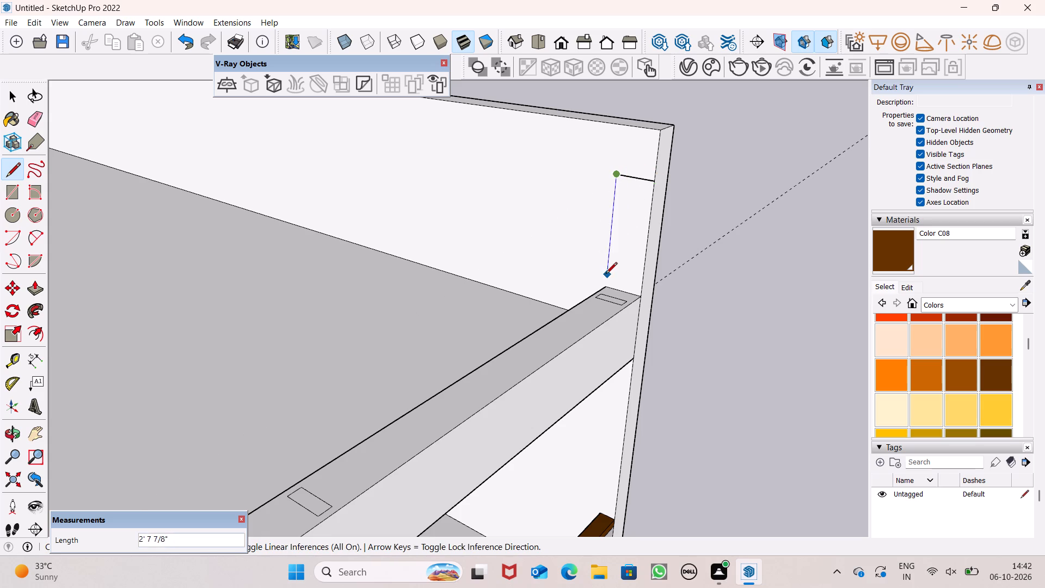
pyautogui.press('space')
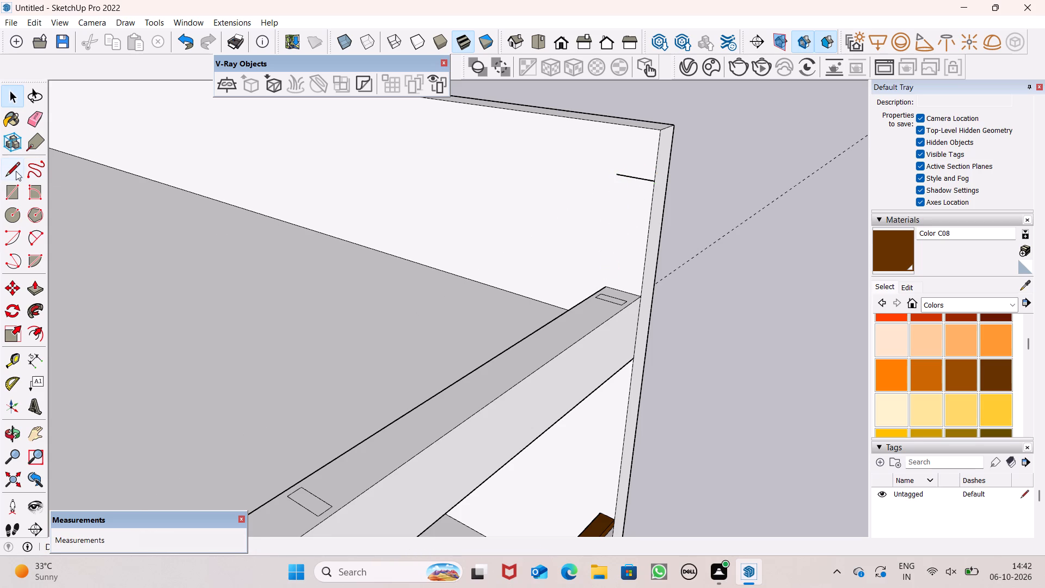
# Draw a vertical line about 3' 3" long from the low wall's inner top corner up past the 1' line's free end.
pyautogui.click(16, 169)
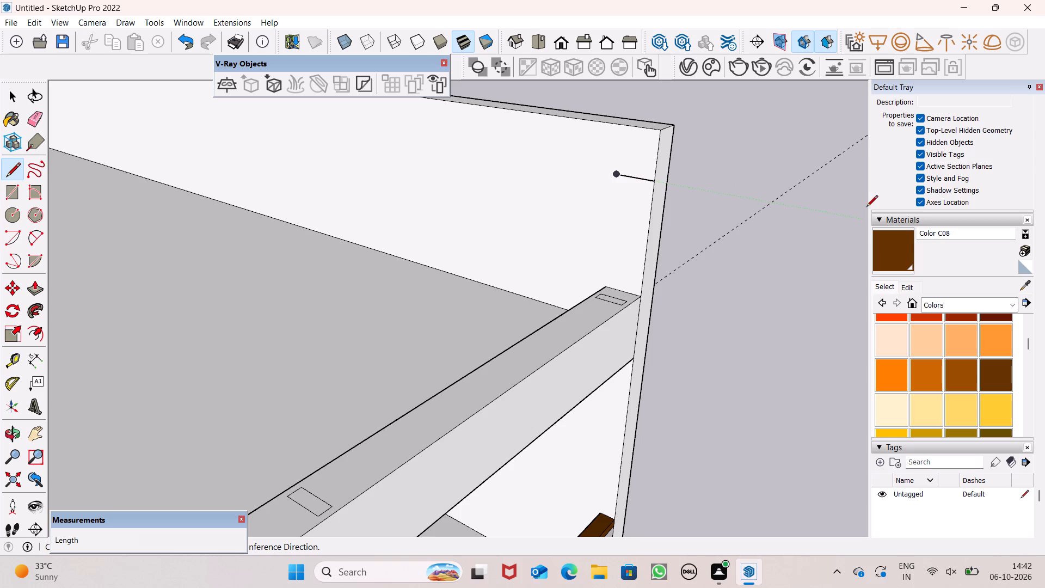
pyautogui.moveTo(606, 284); pyautogui.dragTo(615, 272)
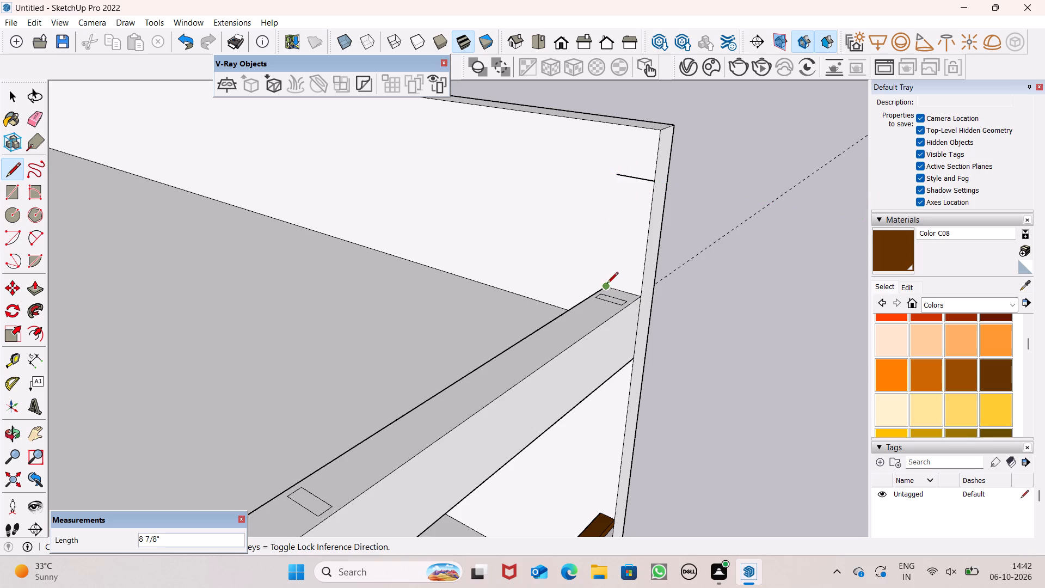
pyautogui.click(607, 284)
pyautogui.click(625, 165)
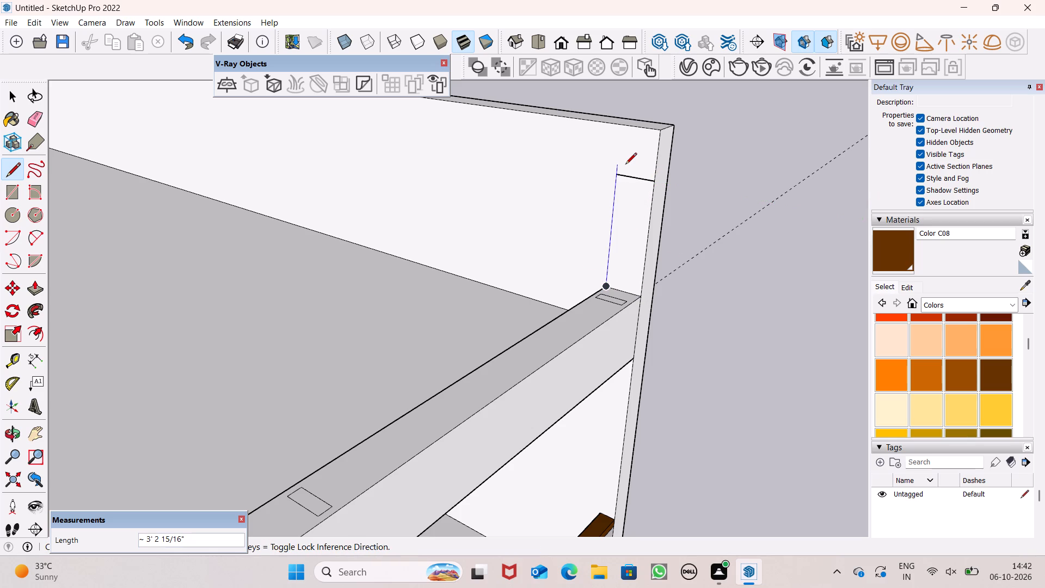
pyautogui.press('space')
# Erase the short piece of the vertical line that overshoots the 1' line on the side wall.
pyautogui.click(42, 121)
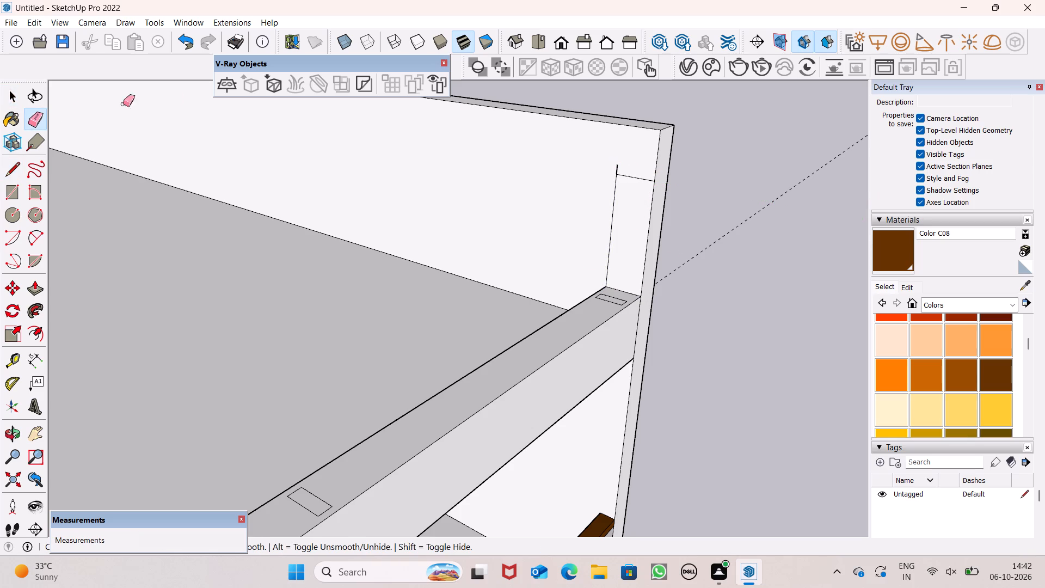
pyautogui.scroll(5, 656, 146)
pyautogui.moveTo(591, 182); pyautogui.dragTo(597, 183)
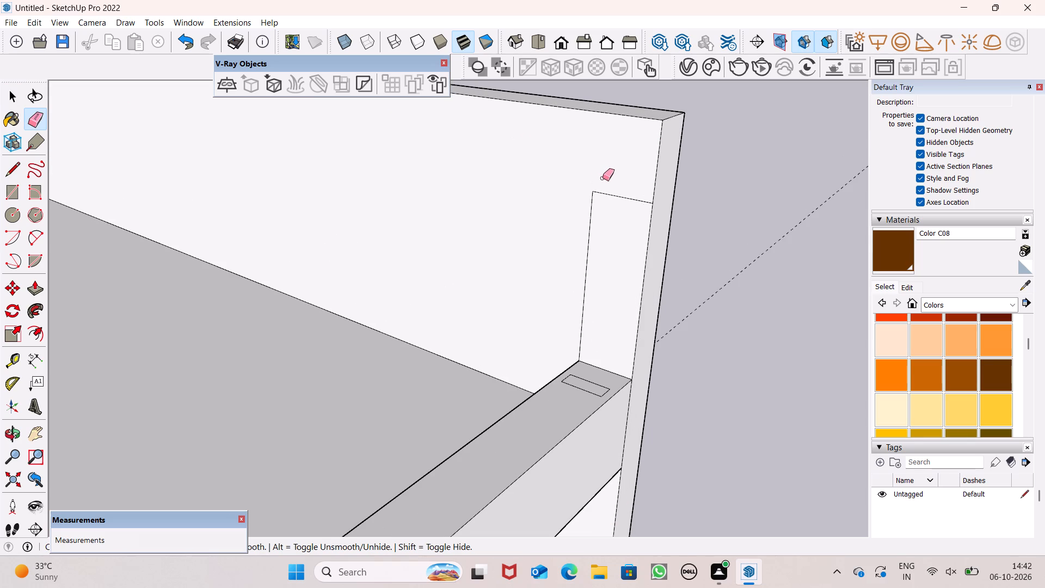
pyautogui.scroll(-6, 609, 167)
pyautogui.press('space')
# Draw a circle of about 1 9/16" radius on the side wall, near the lower front corner of the outlined rectangle.
pyautogui.scroll(-5, 625, 215)
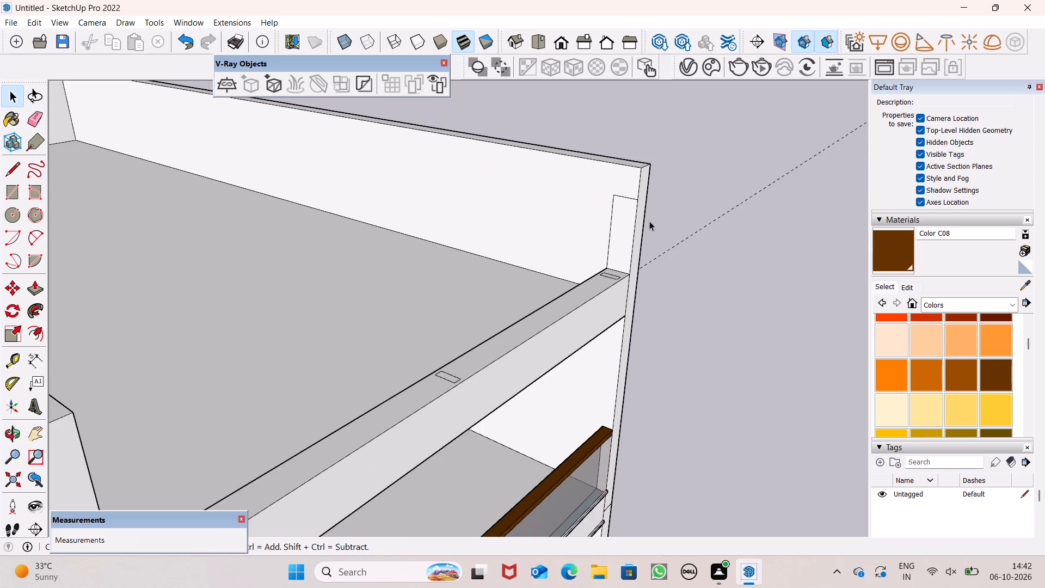
pyautogui.scroll(-5, 652, 217)
pyautogui.scroll(13, 649, 224)
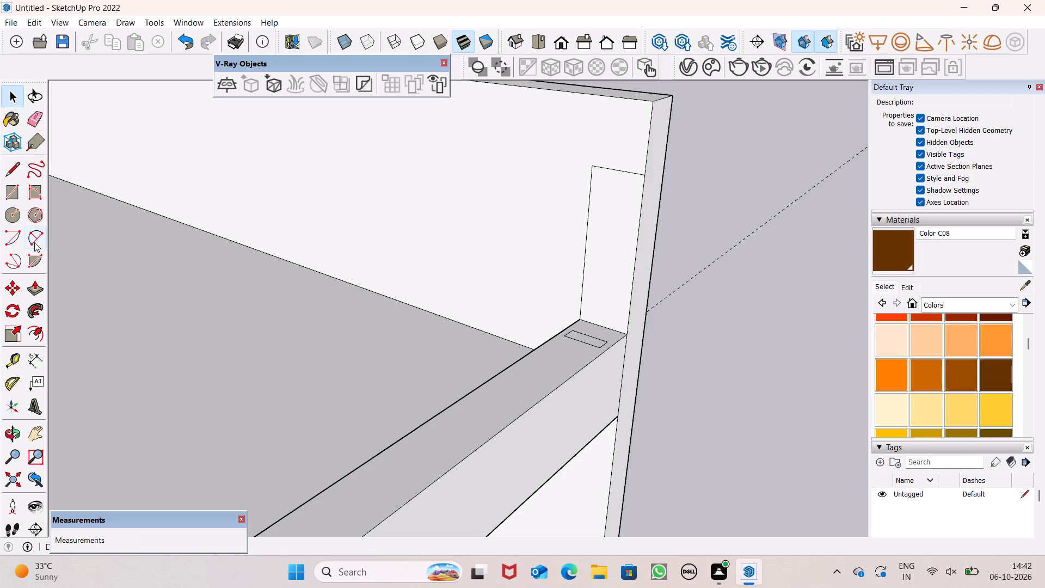
pyautogui.scroll(-2, 62, 197)
pyautogui.scroll(1, 5, 225)
pyautogui.click(16, 212)
pyautogui.moveTo(322, 263); pyautogui.dragTo(502, 277, button='middle')
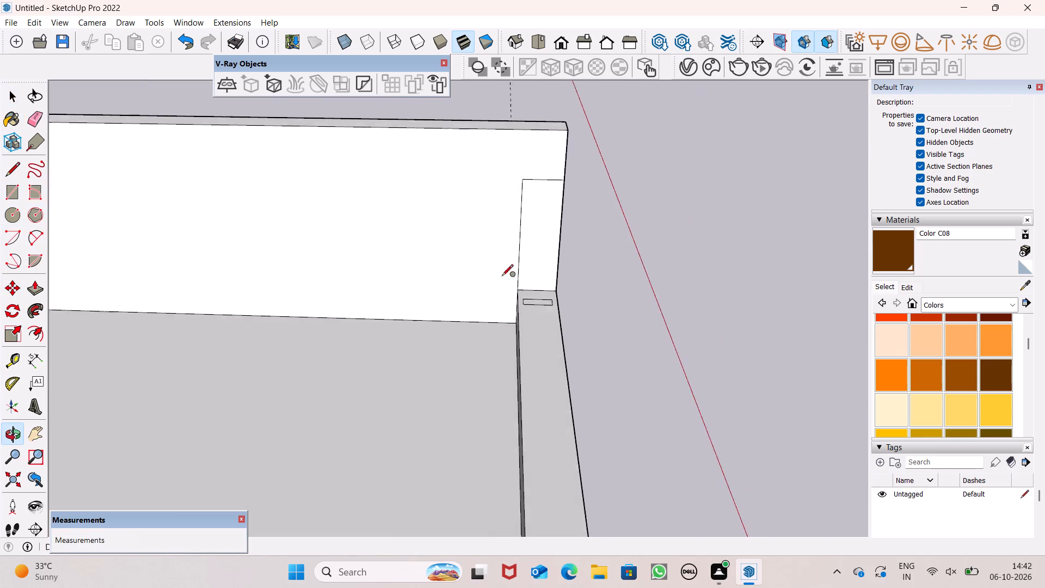
pyautogui.moveTo(502, 277); pyautogui.dragTo(502, 280, button='middle')
pyautogui.scroll(7, 544, 238)
pyautogui.scroll(-1, 546, 269)
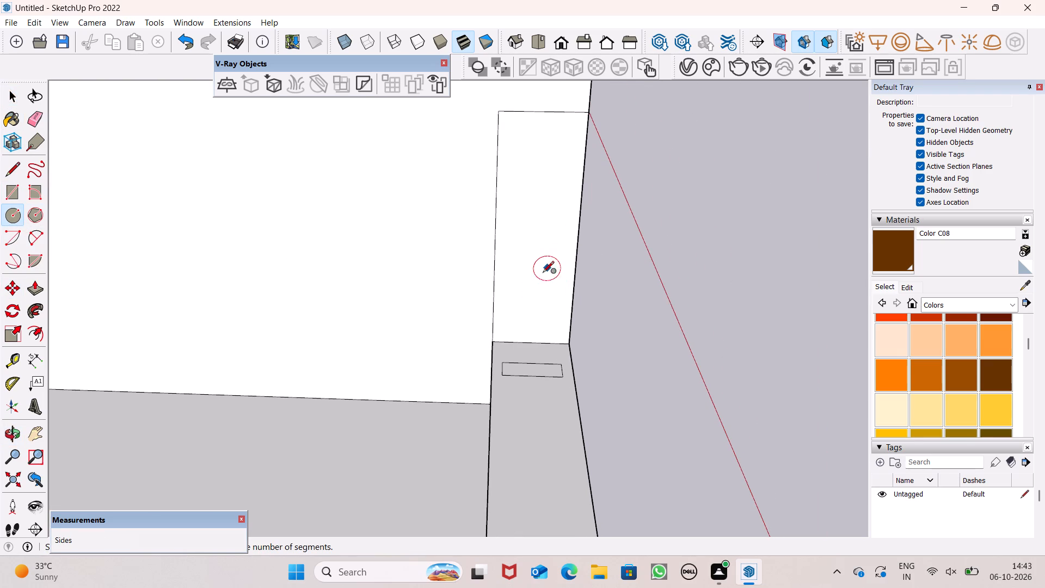
pyautogui.scroll(-2, 543, 273)
pyautogui.moveTo(625, 199); pyautogui.dragTo(621, 210, button='middle')
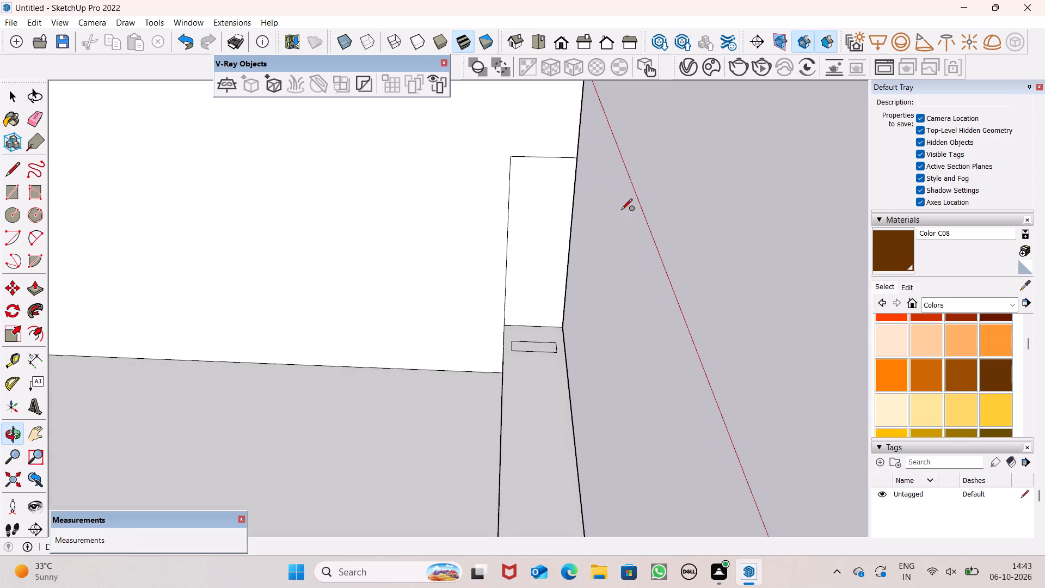
pyautogui.scroll(4, 620, 178)
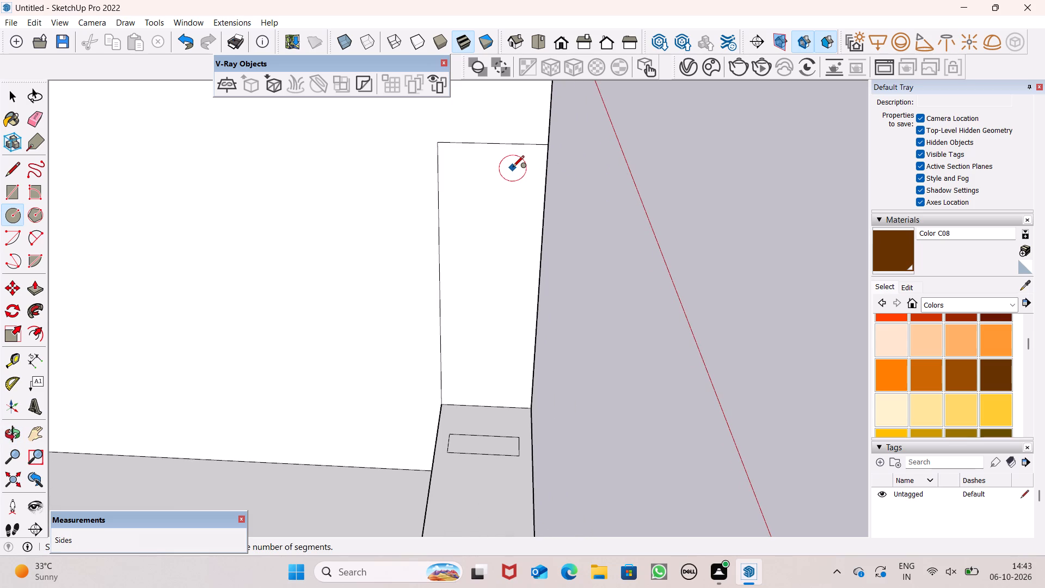
pyautogui.click(514, 167)
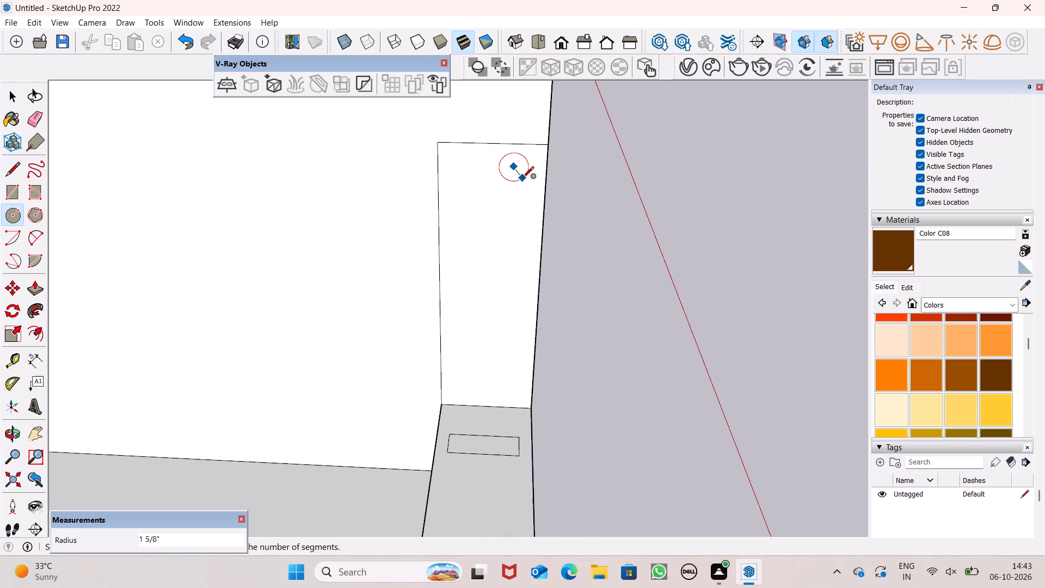
pyautogui.press('space')
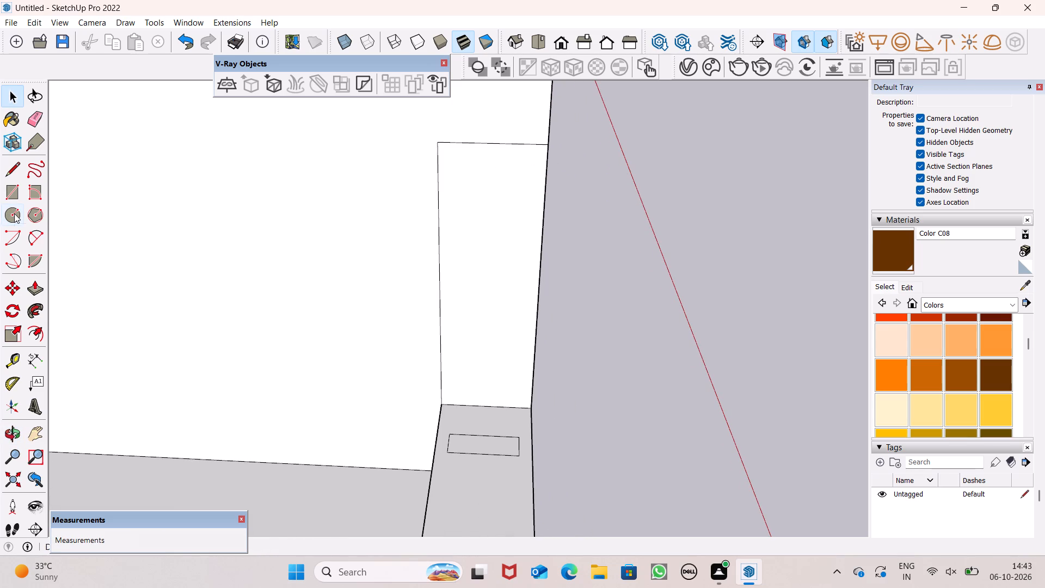
pyautogui.click(14, 213)
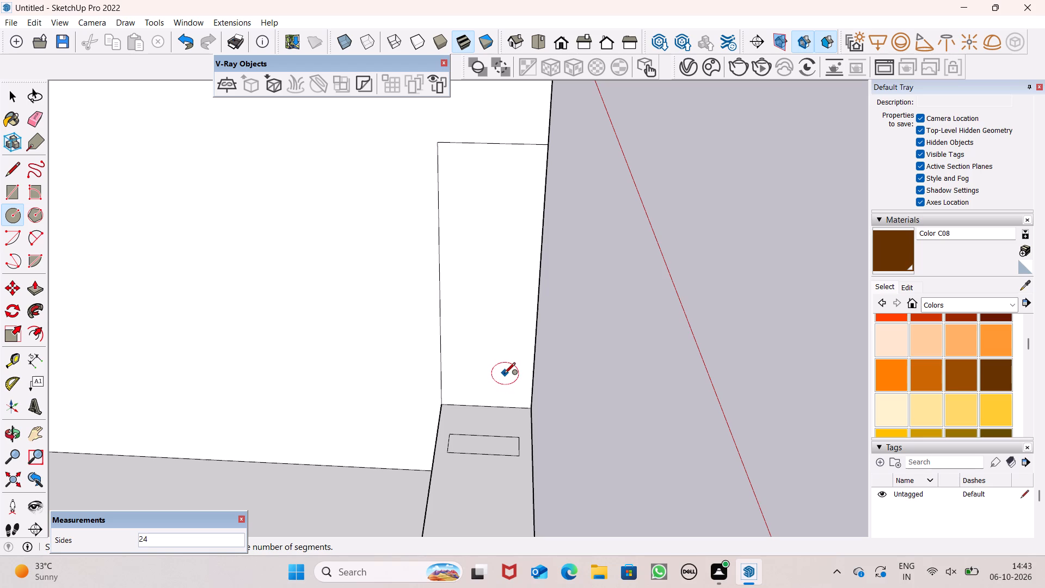
pyautogui.click(504, 375)
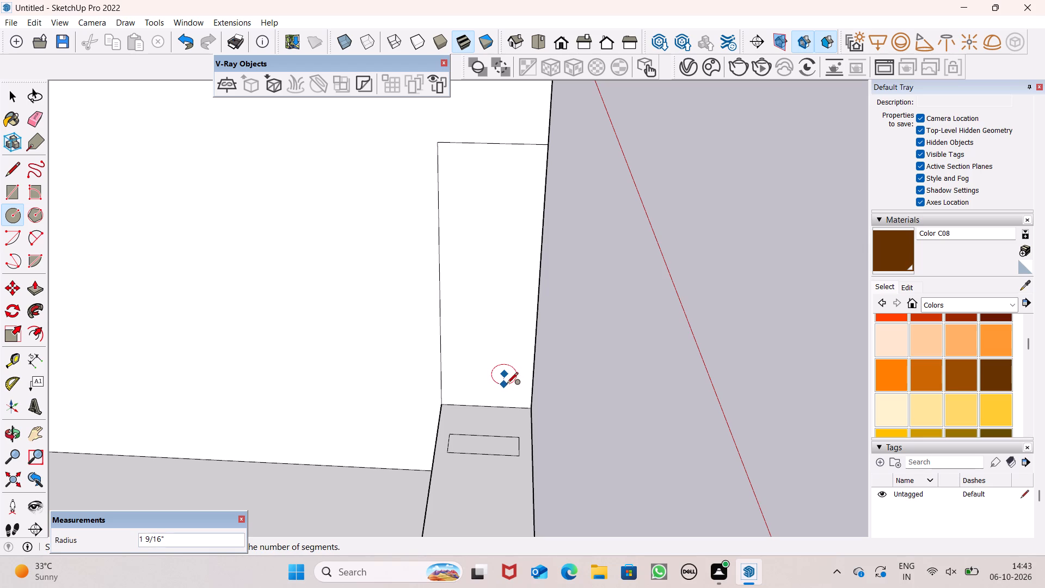
pyautogui.click(507, 384)
pyautogui.press('space')
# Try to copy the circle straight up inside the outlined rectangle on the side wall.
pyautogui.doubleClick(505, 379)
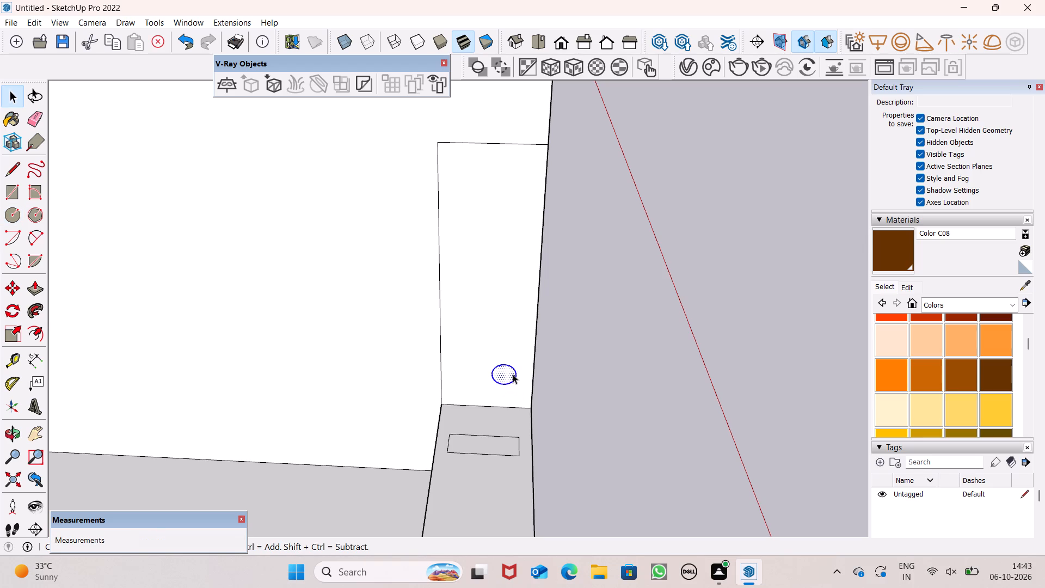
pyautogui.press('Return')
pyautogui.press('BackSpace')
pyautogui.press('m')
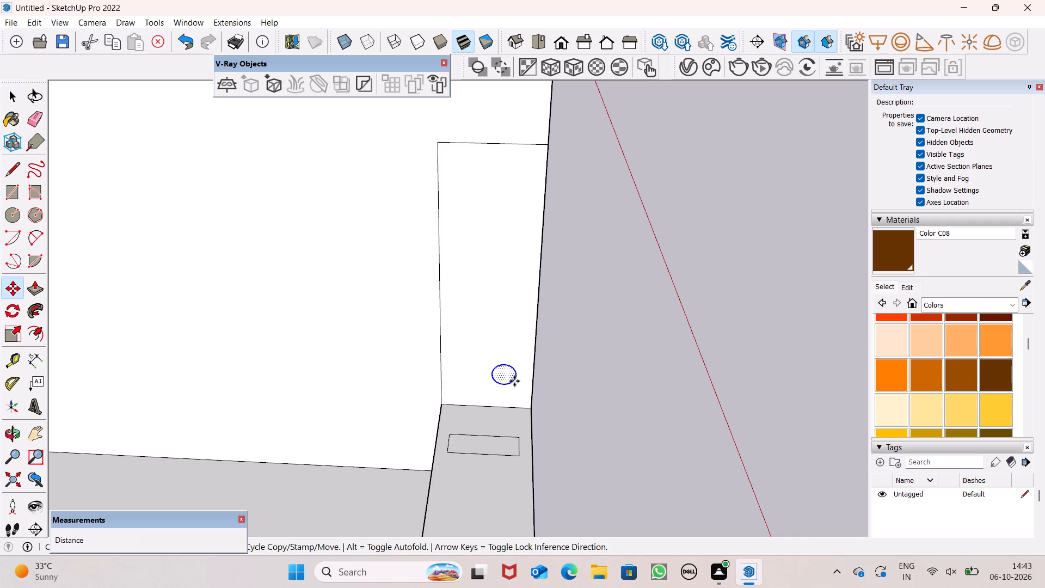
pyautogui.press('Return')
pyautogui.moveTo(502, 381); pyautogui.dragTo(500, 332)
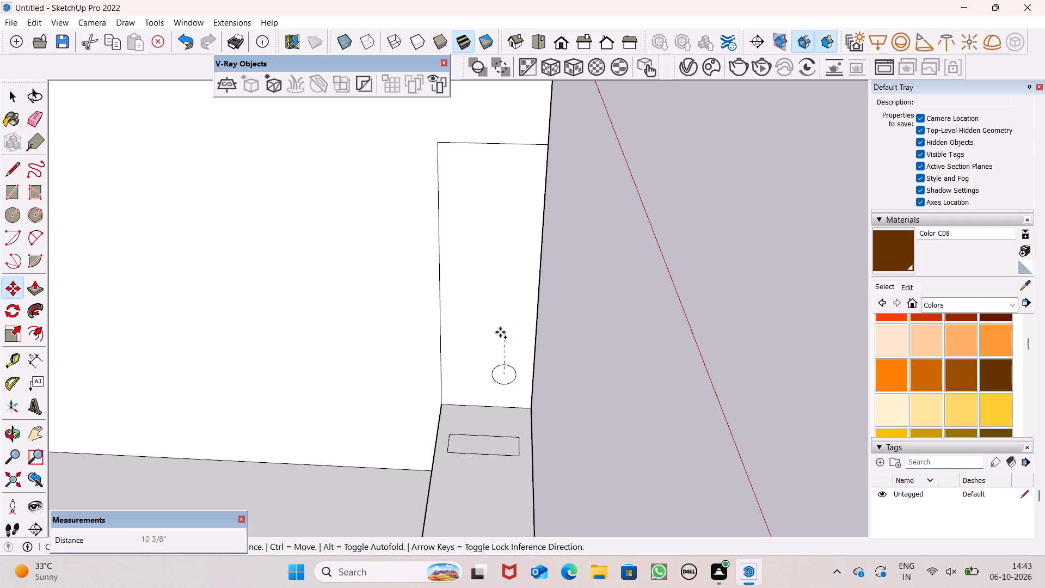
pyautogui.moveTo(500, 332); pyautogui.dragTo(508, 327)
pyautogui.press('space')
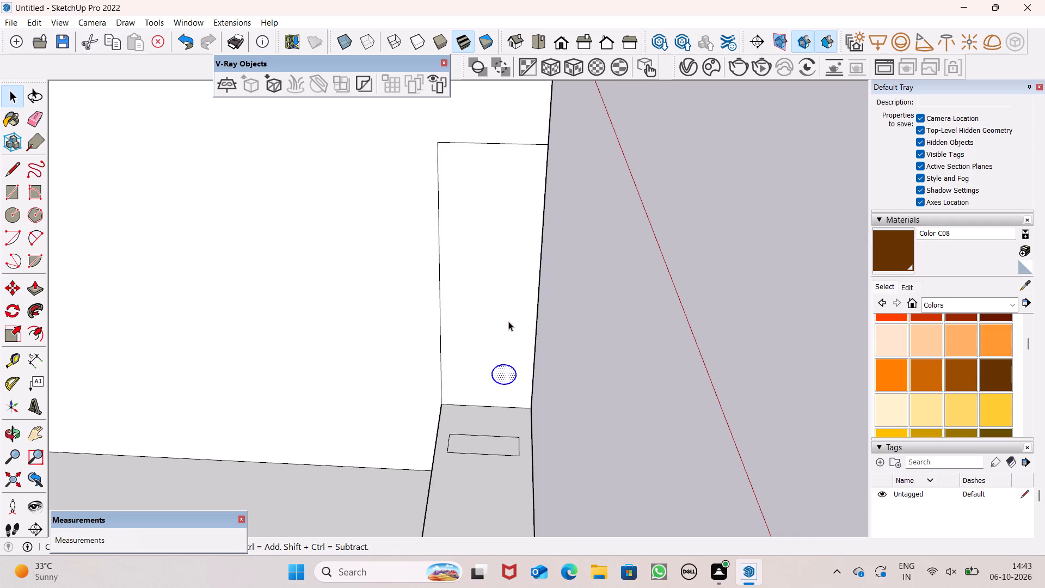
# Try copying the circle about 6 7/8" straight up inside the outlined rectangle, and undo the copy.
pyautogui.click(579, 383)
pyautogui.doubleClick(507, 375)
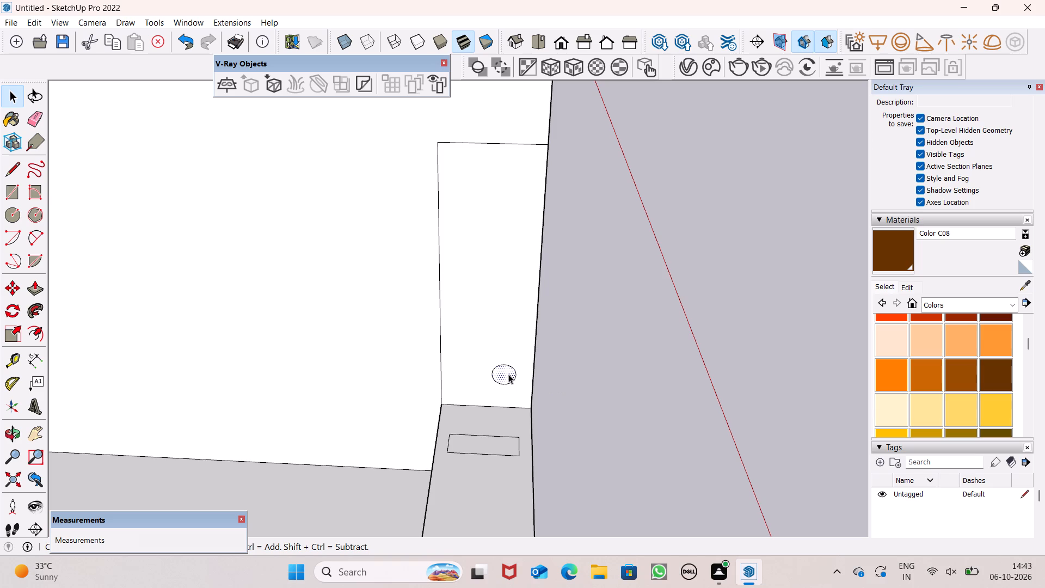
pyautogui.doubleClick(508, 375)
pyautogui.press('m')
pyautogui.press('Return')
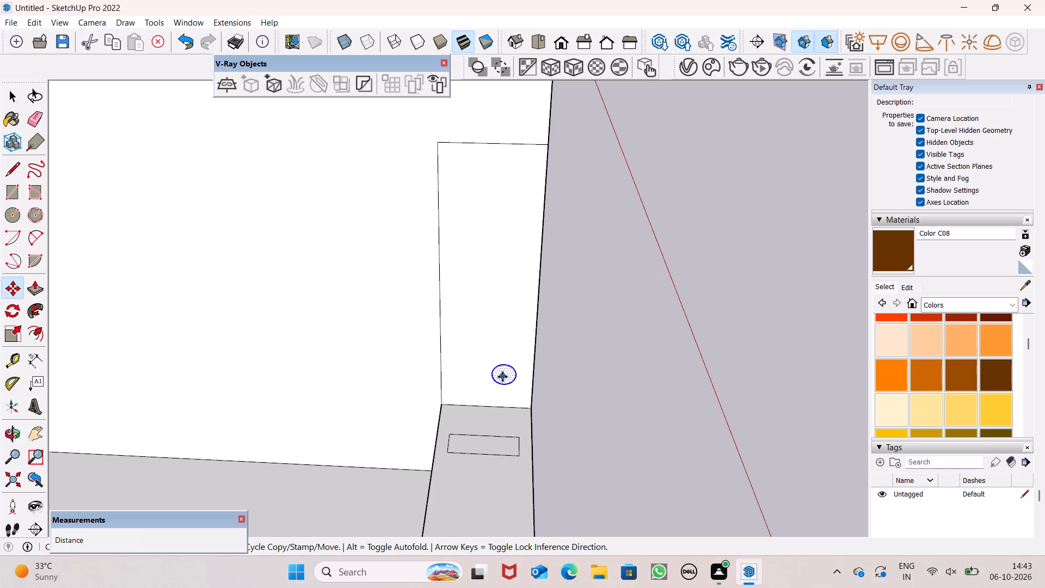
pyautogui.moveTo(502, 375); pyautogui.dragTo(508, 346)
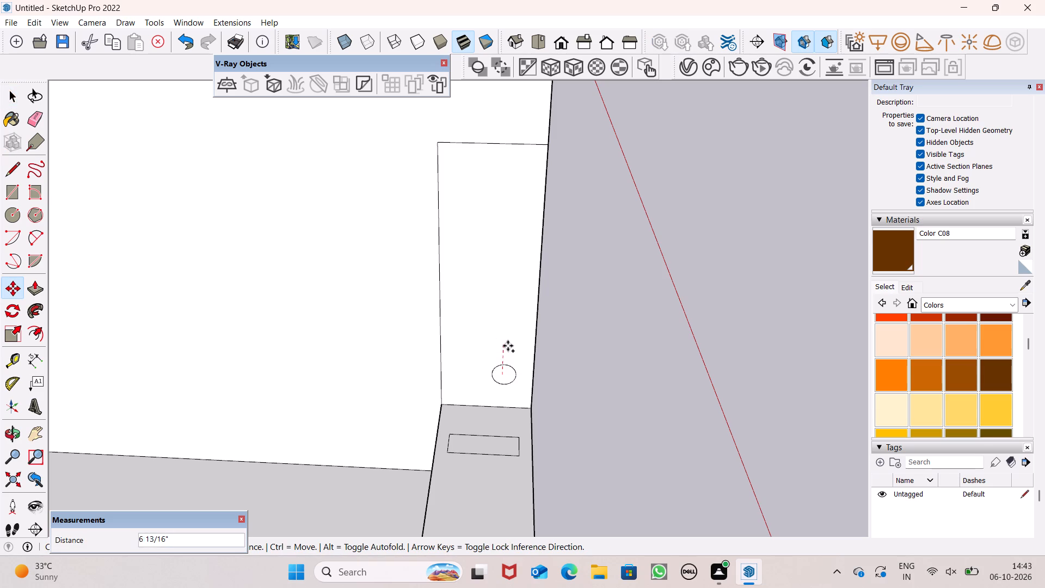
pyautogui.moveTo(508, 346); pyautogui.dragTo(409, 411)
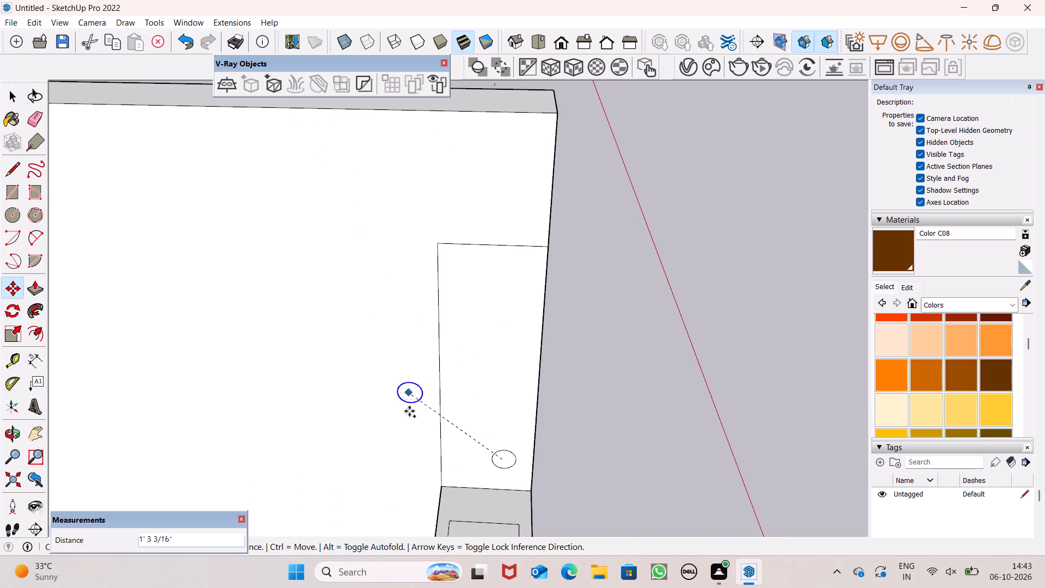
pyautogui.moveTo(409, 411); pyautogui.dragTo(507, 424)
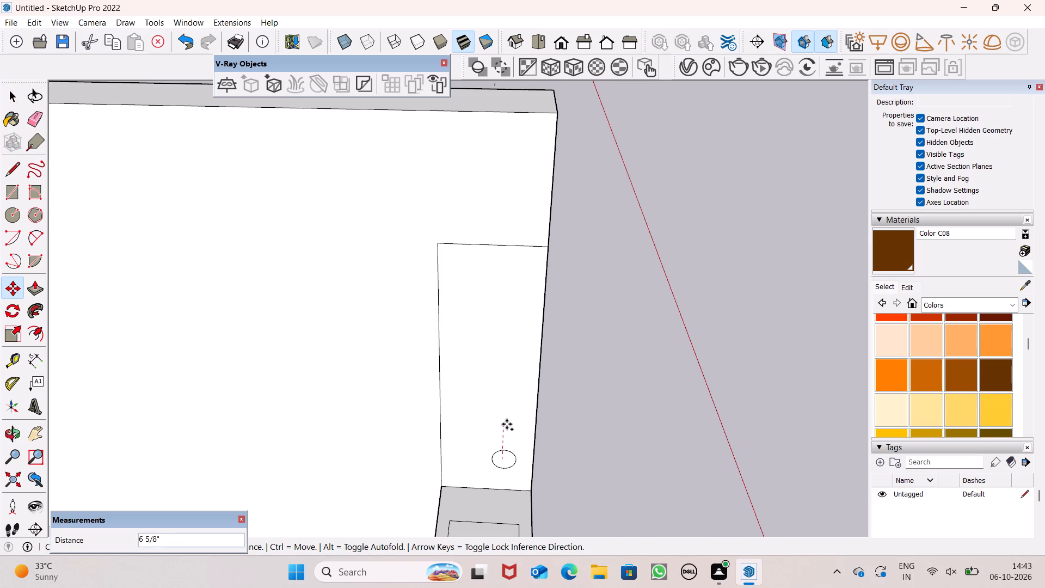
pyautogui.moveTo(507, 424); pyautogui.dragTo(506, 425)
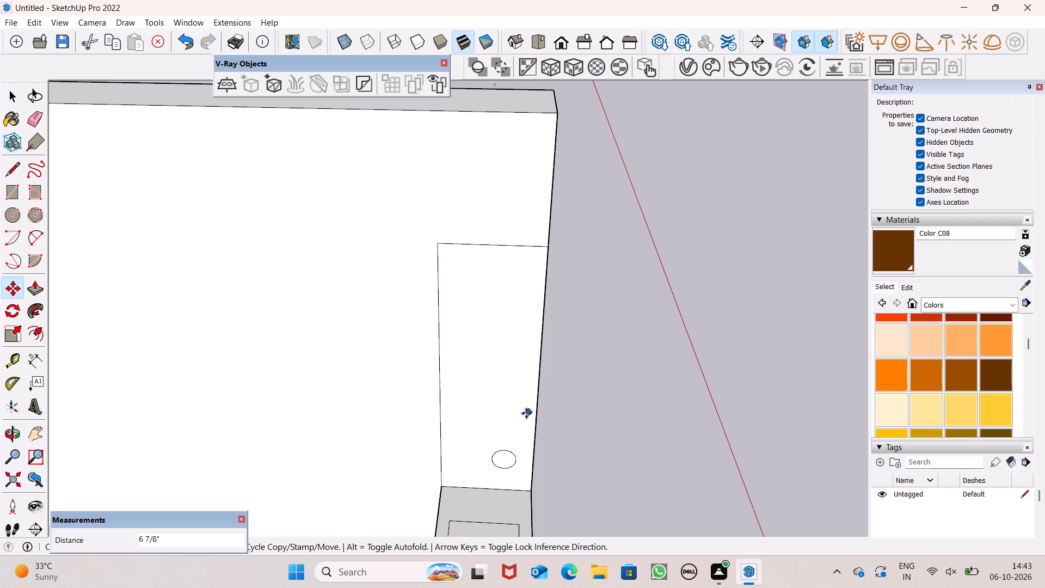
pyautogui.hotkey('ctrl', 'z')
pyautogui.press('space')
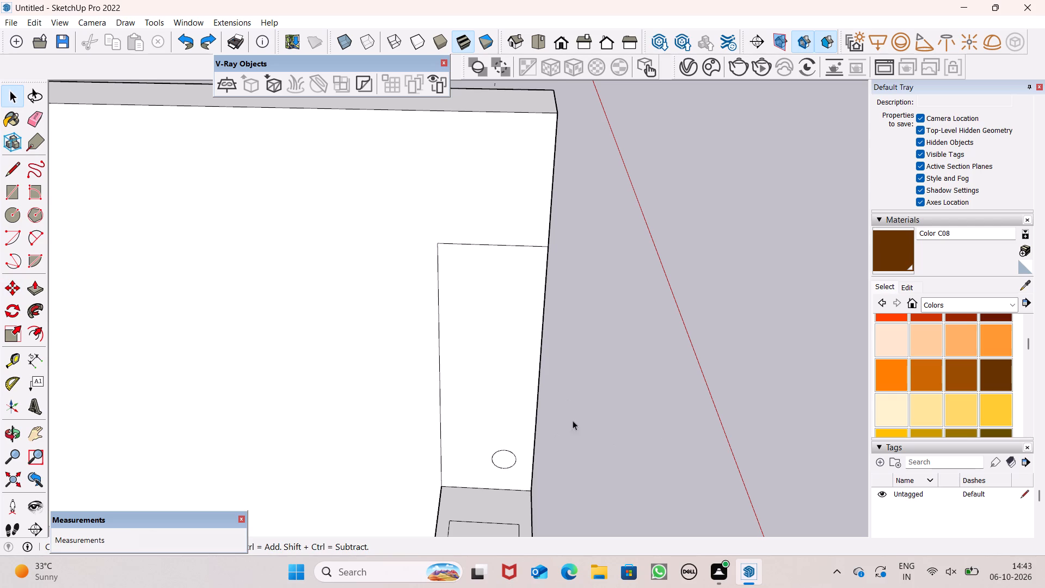
# Copy the circle about 8 3/8" upward inside the outlined rectangle on the side wall.
pyautogui.scroll(1, 571, 472)
pyautogui.doubleClick(494, 454)
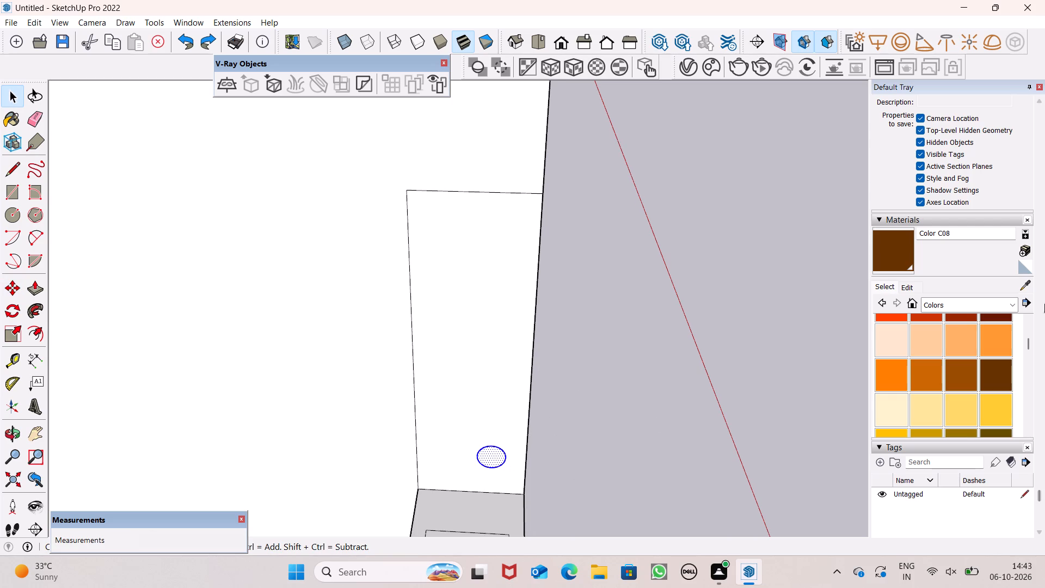
pyautogui.press('m')
pyautogui.press('Return')
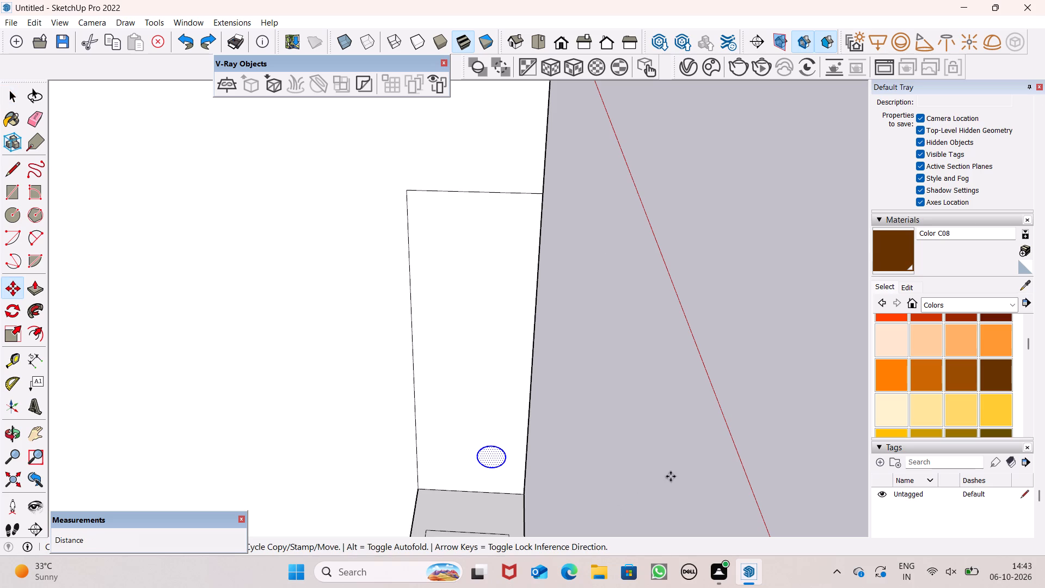
pyautogui.moveTo(494, 459); pyautogui.dragTo(497, 422)
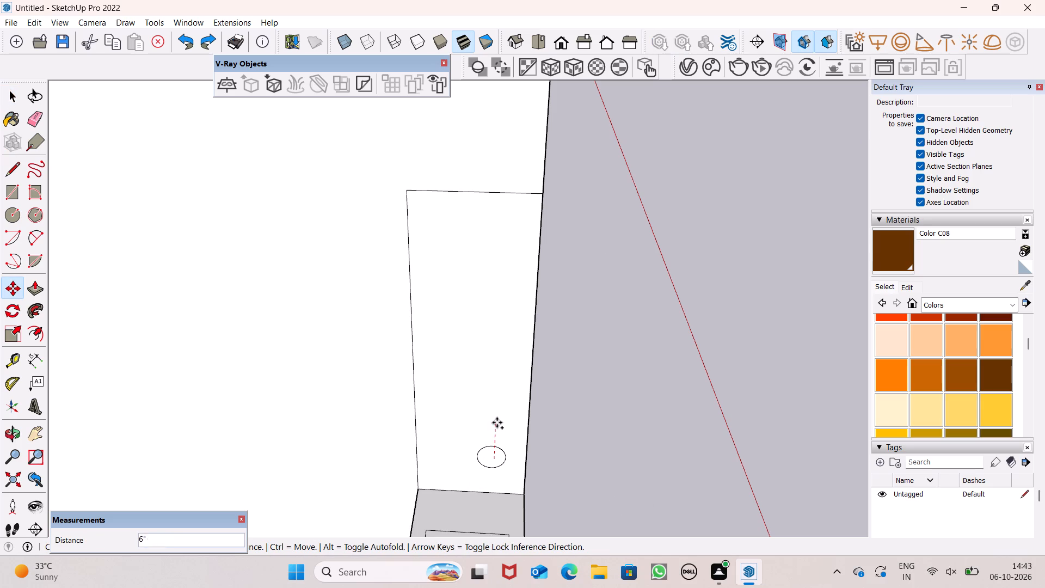
pyautogui.moveTo(497, 422); pyautogui.dragTo(493, 406)
pyautogui.moveTo(493, 406); pyautogui.dragTo(501, 409)
pyautogui.moveTo(501, 409); pyautogui.dragTo(485, 411)
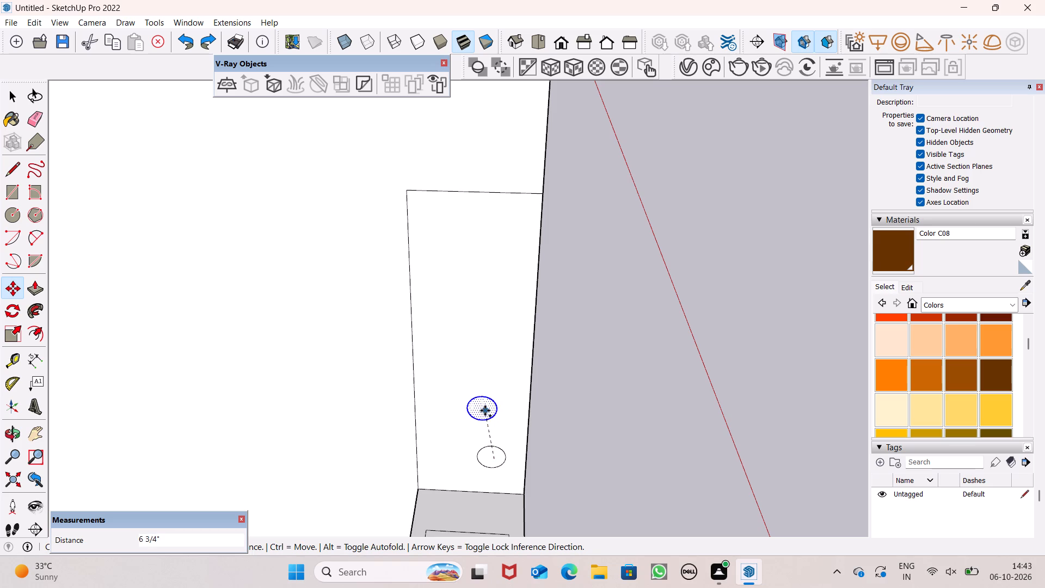
pyautogui.moveTo(485, 411); pyautogui.dragTo(489, 409)
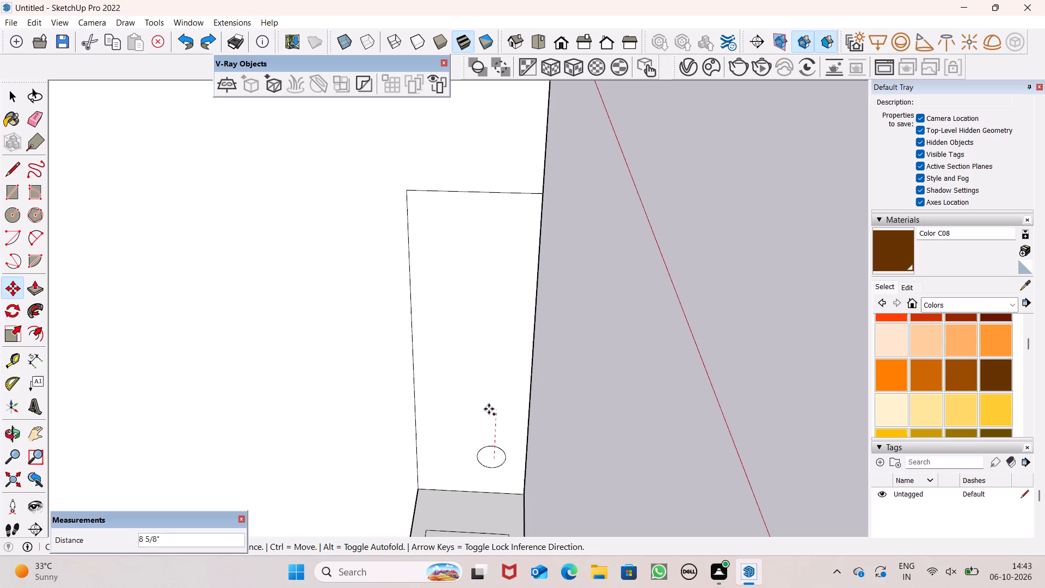
pyautogui.moveTo(489, 409); pyautogui.dragTo(491, 396)
pyautogui.moveTo(491, 396); pyautogui.dragTo(492, 399)
pyautogui.moveTo(492, 399); pyautogui.dragTo(490, 396)
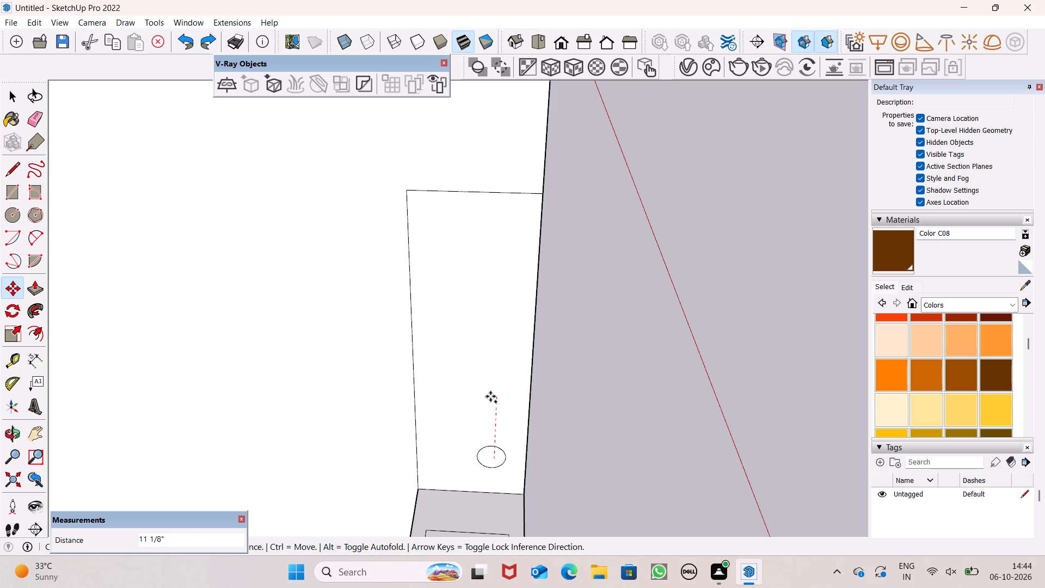
pyautogui.moveTo(490, 396); pyautogui.dragTo(484, 398)
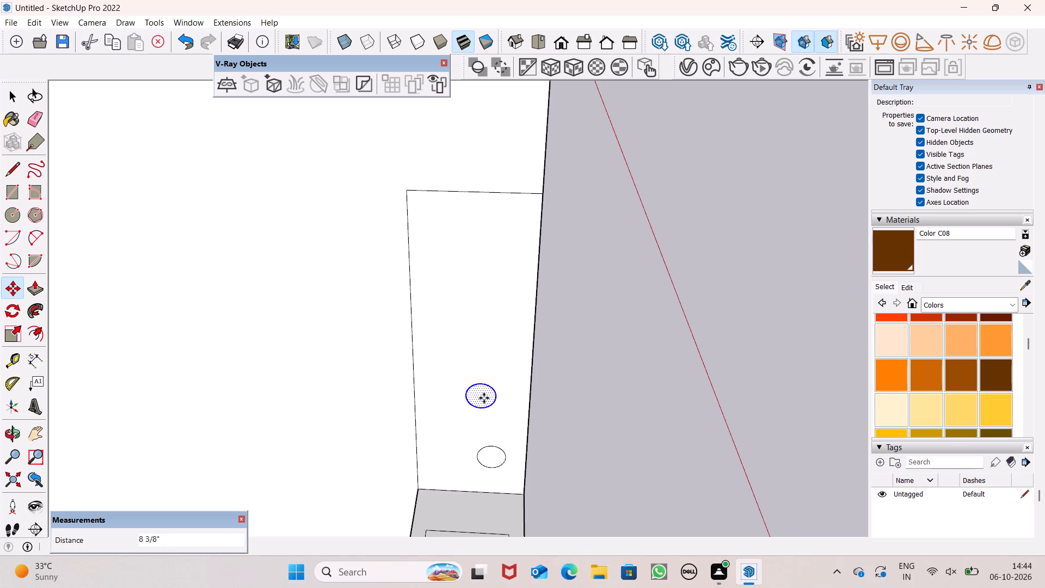
pyautogui.press('space')
# Shift the copied circle about 1 3/16" sideways so it sits directly above the original circle.
pyautogui.press('m')
pyautogui.press('Return')
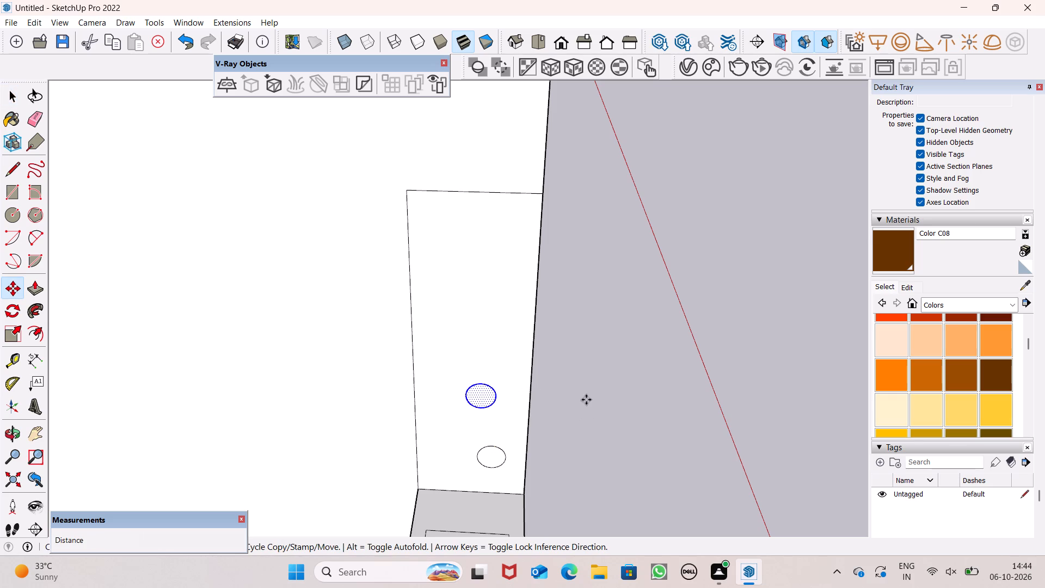
pyautogui.moveTo(482, 402); pyautogui.dragTo(497, 408)
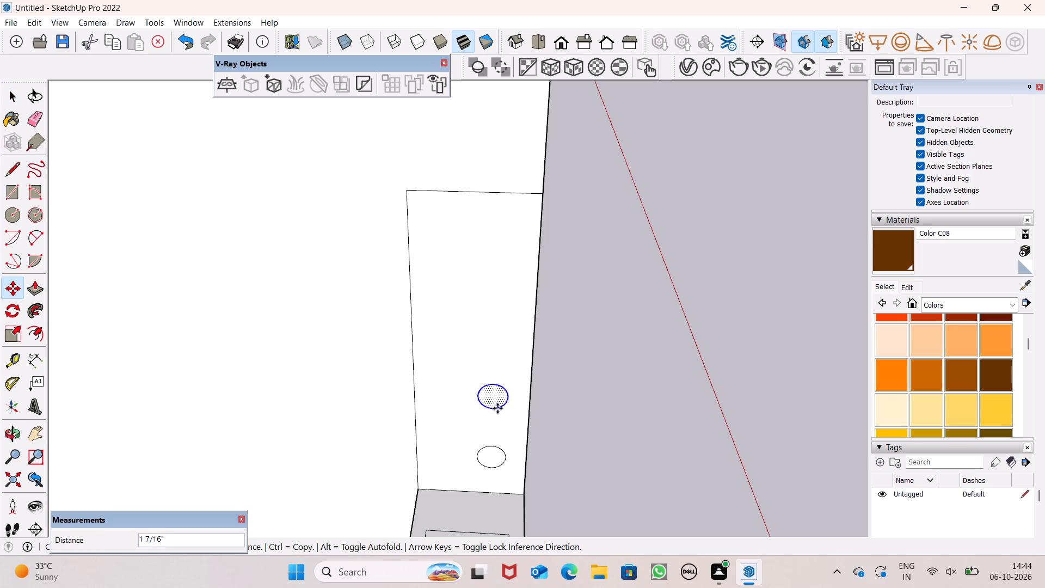
pyautogui.moveTo(497, 408); pyautogui.dragTo(493, 409)
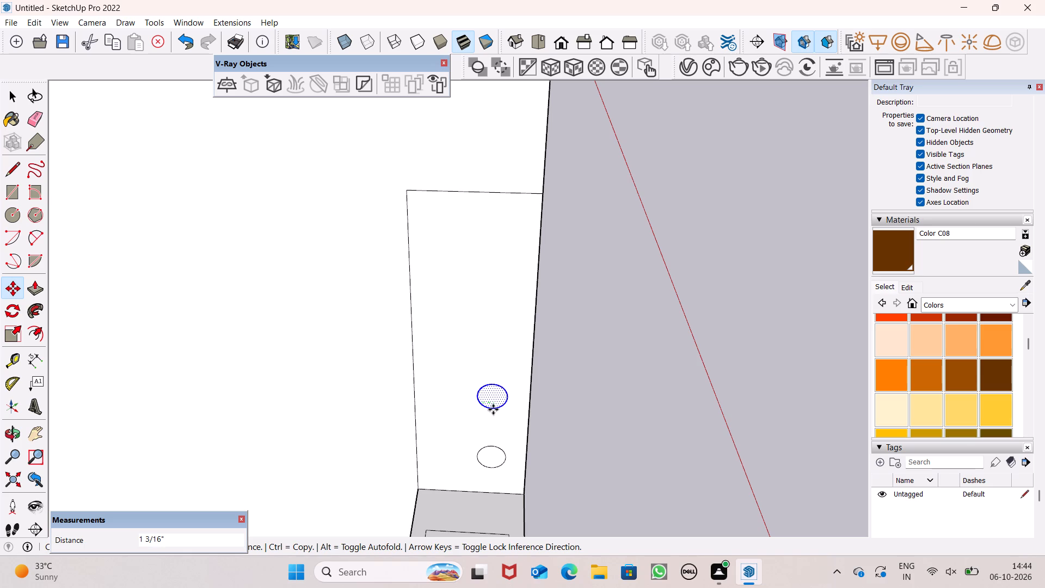
pyautogui.moveTo(493, 409); pyautogui.dragTo(495, 409)
pyautogui.press('space')
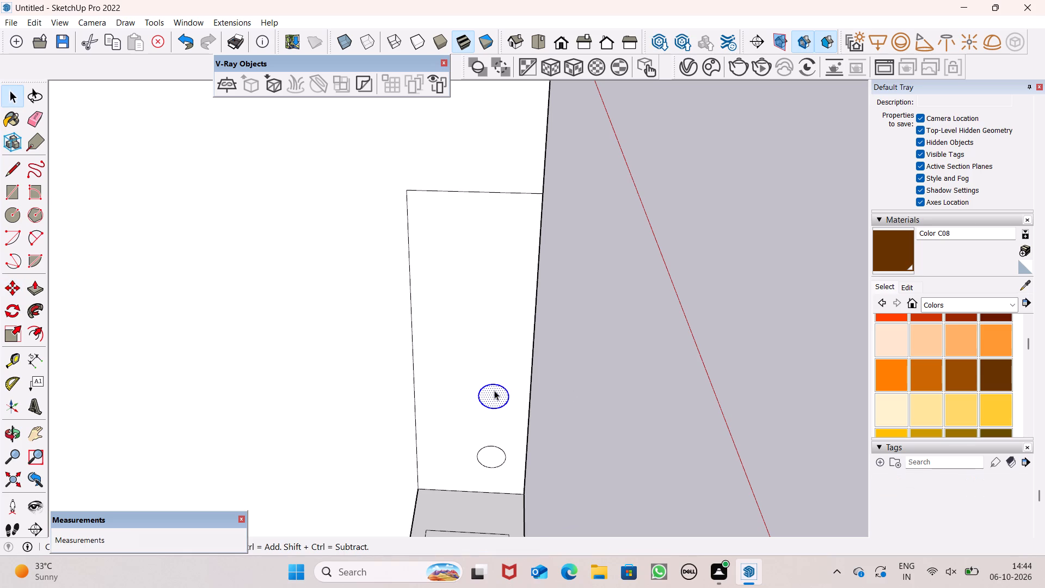
# Add a third circle by copying the second about 8 1/4" upward and shifting it about 1 13/16" into line with the lower ones.
pyautogui.press('m')
pyautogui.press('Return')
pyautogui.moveTo(497, 402); pyautogui.dragTo(497, 401)
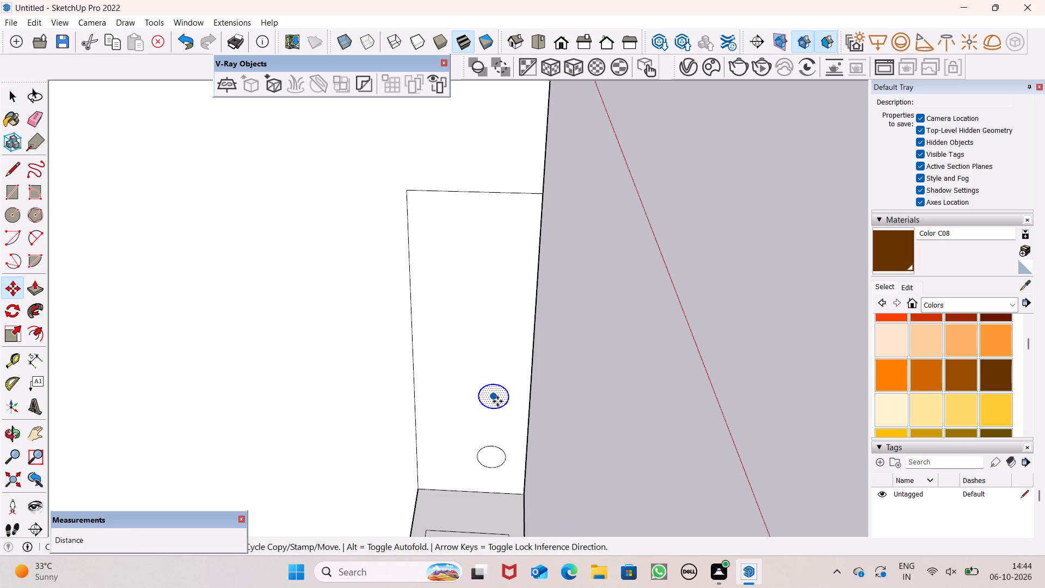
pyautogui.moveTo(497, 401); pyautogui.dragTo(475, 340)
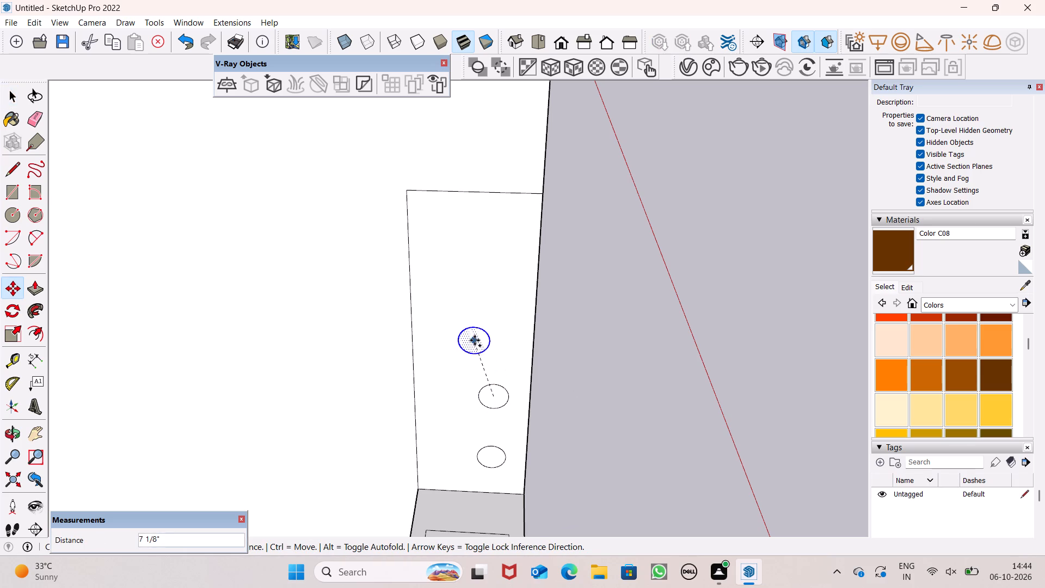
pyautogui.moveTo(475, 340); pyautogui.dragTo(478, 330)
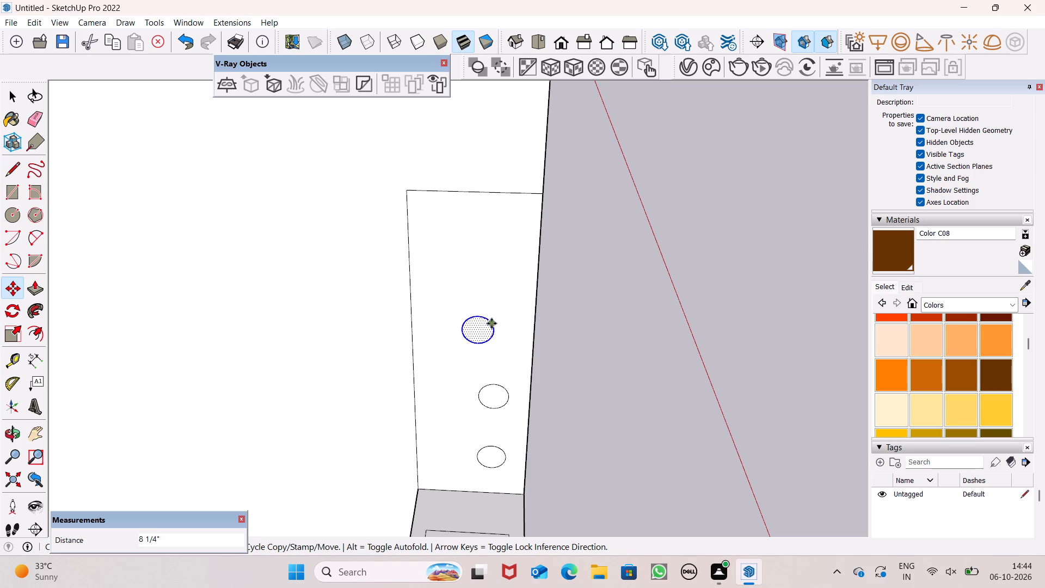
pyautogui.moveTo(478, 327); pyautogui.dragTo(496, 326)
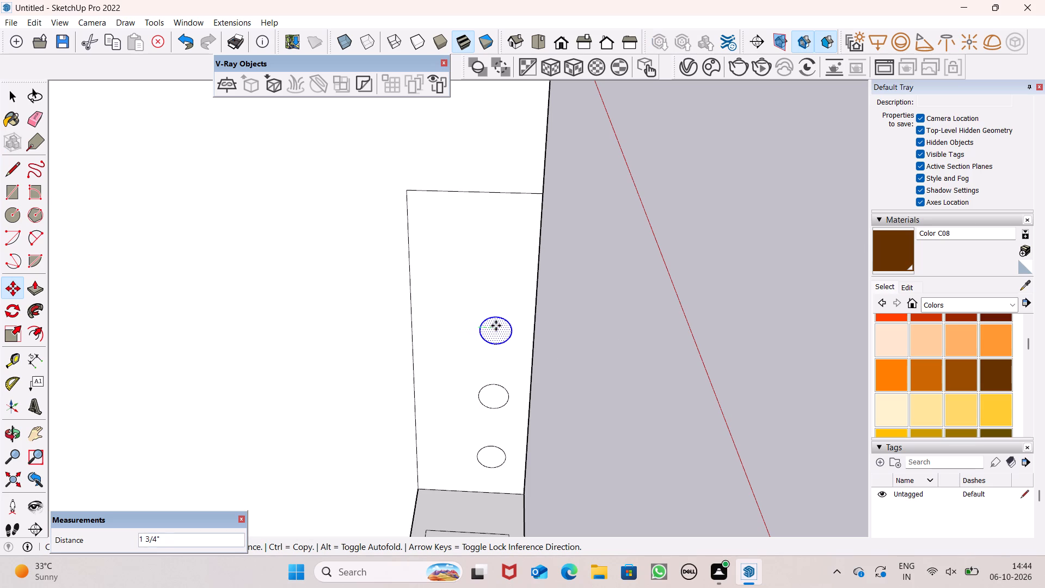
pyautogui.moveTo(496, 326); pyautogui.dragTo(498, 330)
pyautogui.moveTo(498, 330); pyautogui.dragTo(496, 331)
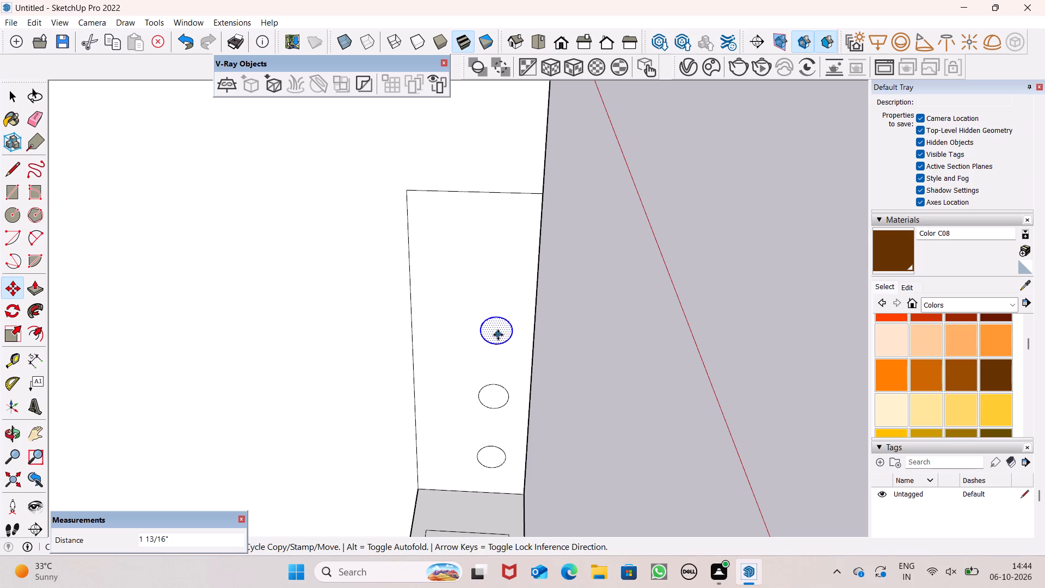
# Add a fourth circle near the outline's top by copying the third upward and shifting it about 1 11/16" into line.
pyautogui.moveTo(498, 335); pyautogui.dragTo(493, 254)
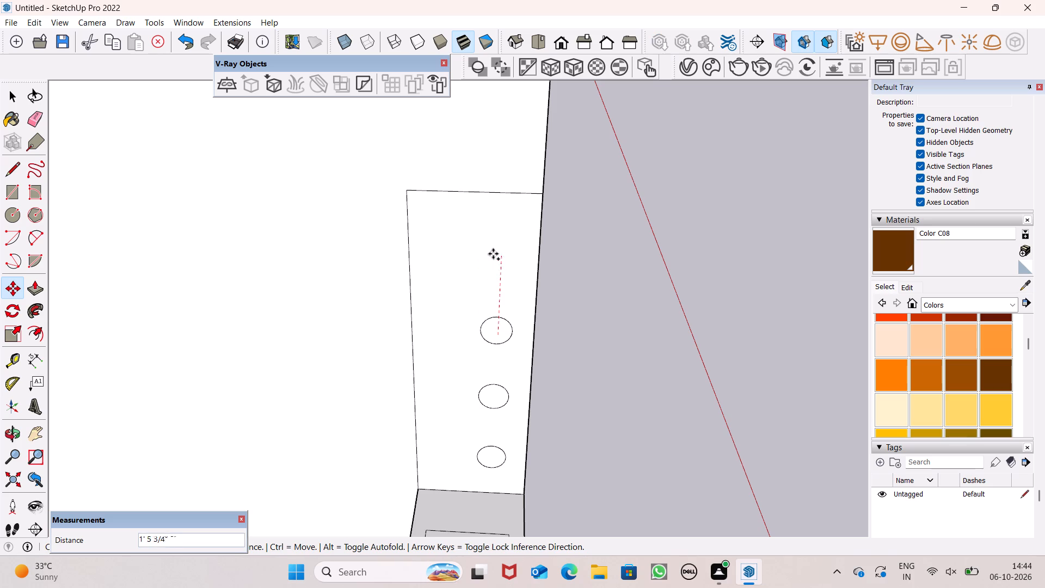
pyautogui.moveTo(493, 254); pyautogui.dragTo(487, 254)
pyautogui.moveTo(484, 247); pyautogui.dragTo(490, 253)
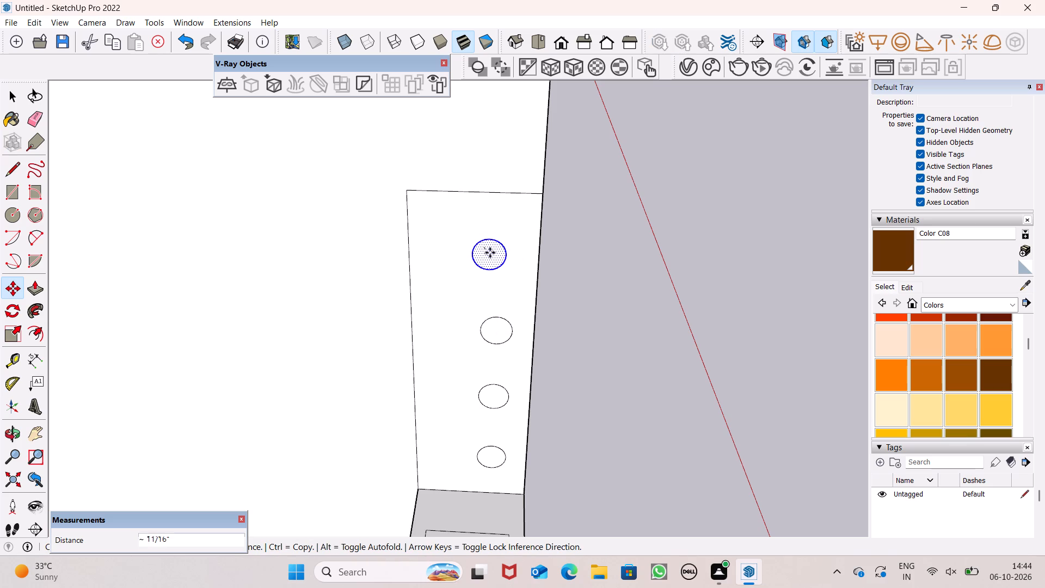
pyautogui.moveTo(490, 253); pyautogui.dragTo(497, 258)
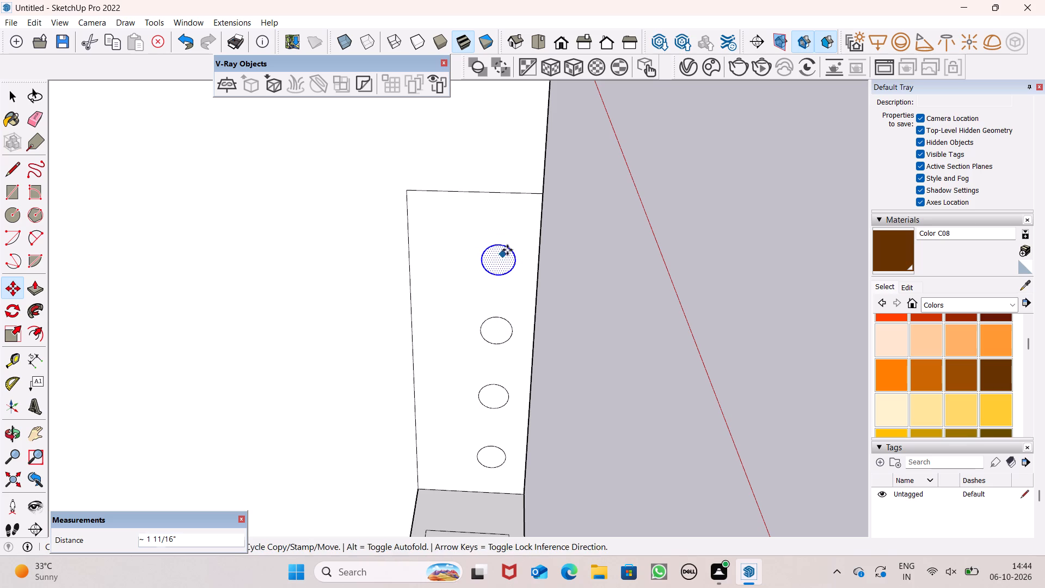
pyautogui.press('space')
pyautogui.click(586, 232)
# Push/Pull the topmost circle on the side wall about 10' 5 1/4" along the low front wall to form a rail.
pyautogui.scroll(-6, 586, 233)
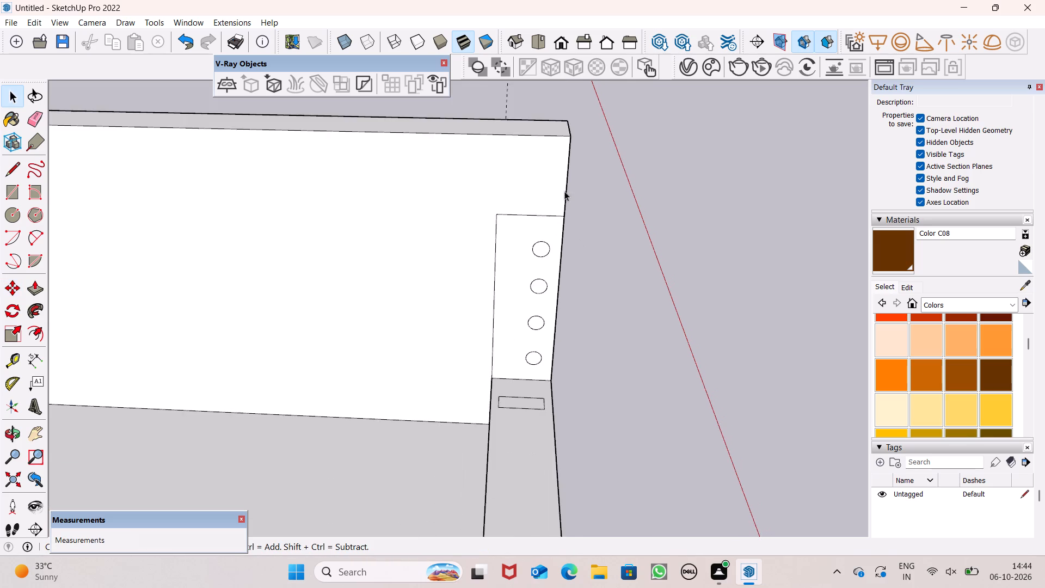
pyautogui.scroll(-4, 564, 191)
pyautogui.scroll(1, 557, 220)
pyautogui.scroll(-9, 557, 226)
pyautogui.moveTo(569, 310); pyautogui.dragTo(568, 328, button='middle')
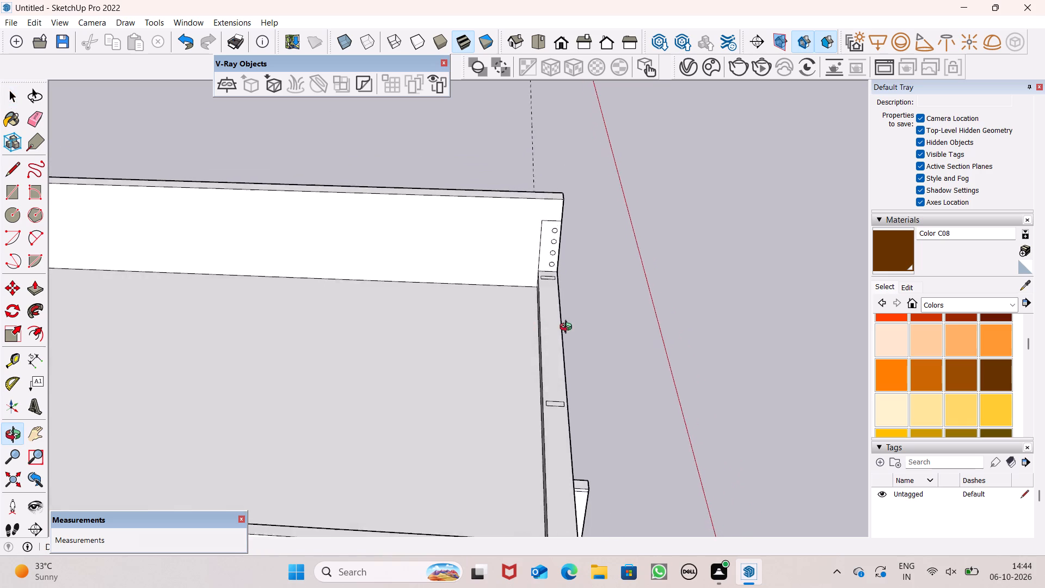
pyautogui.moveTo(568, 328); pyautogui.dragTo(245, 329, button='middle')
pyautogui.scroll(-5, 225, 273)
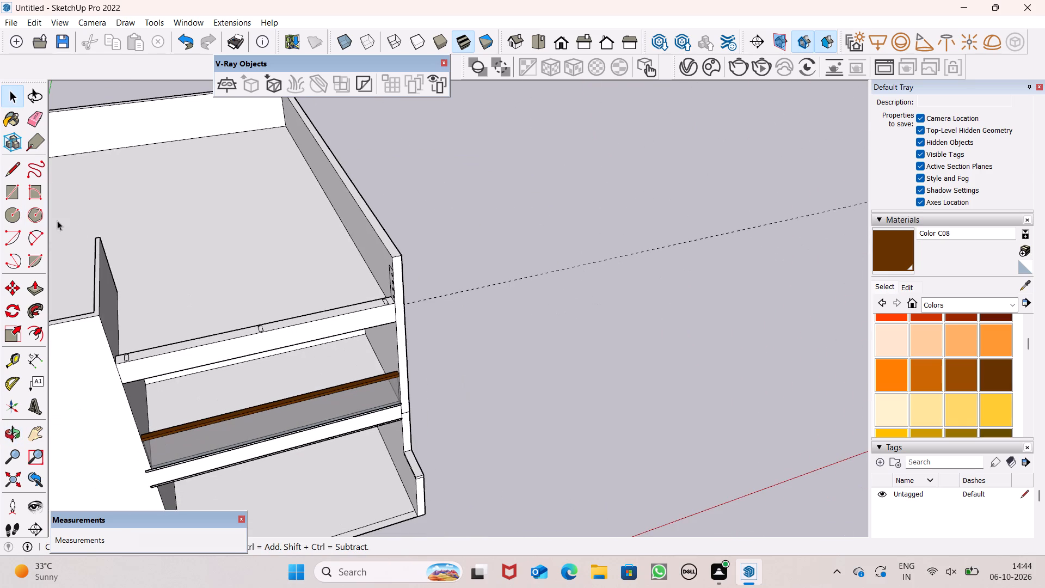
pyautogui.click(36, 286)
pyautogui.scroll(4, 143, 242)
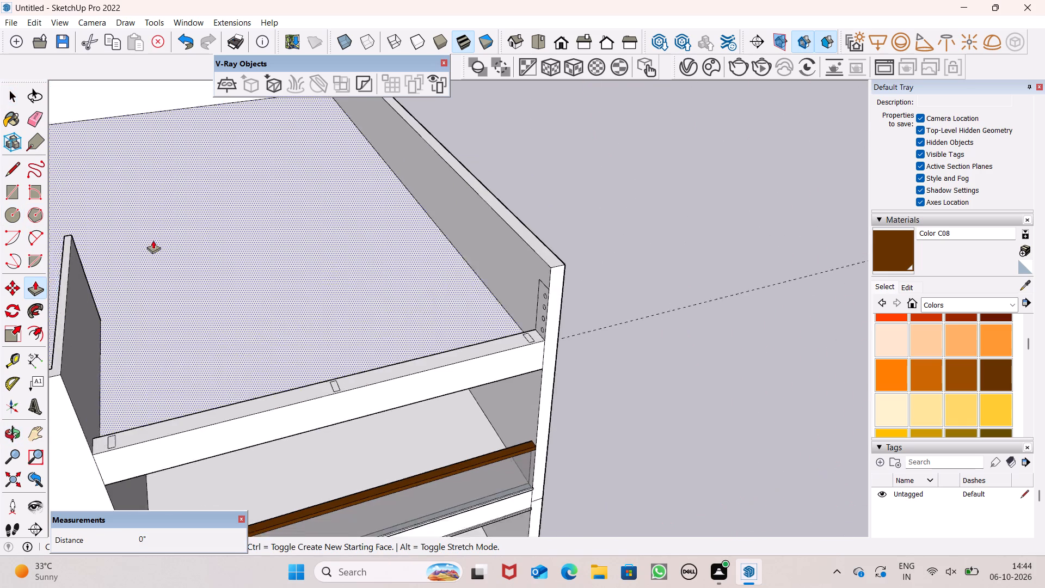
pyautogui.scroll(2, 153, 240)
pyautogui.scroll(-3, 505, 273)
pyautogui.middleClick(564, 315)
pyautogui.scroll(5, 564, 315)
pyautogui.scroll(6, 656, 326)
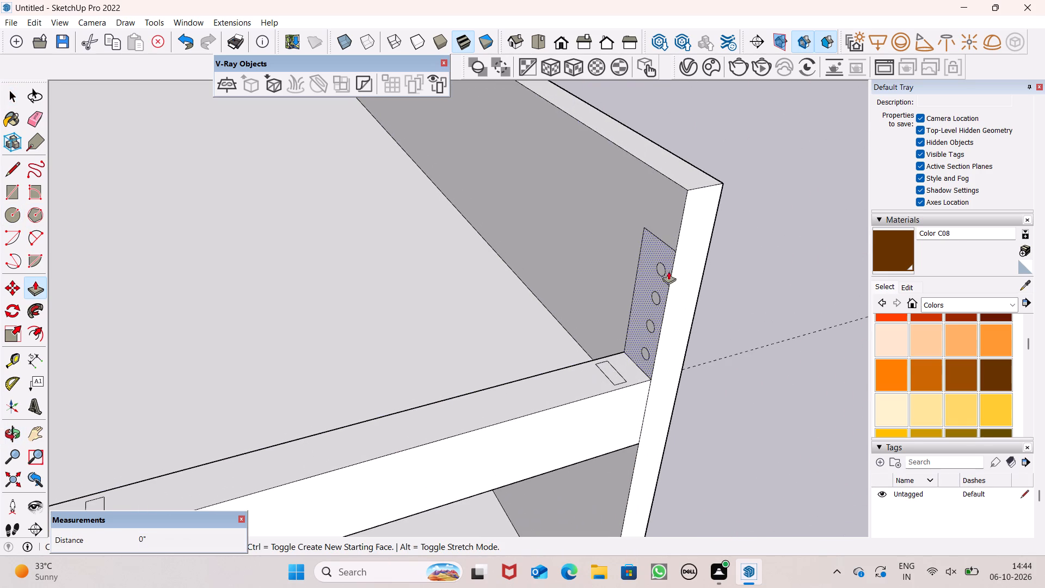
pyautogui.moveTo(660, 252); pyautogui.dragTo(661, 252)
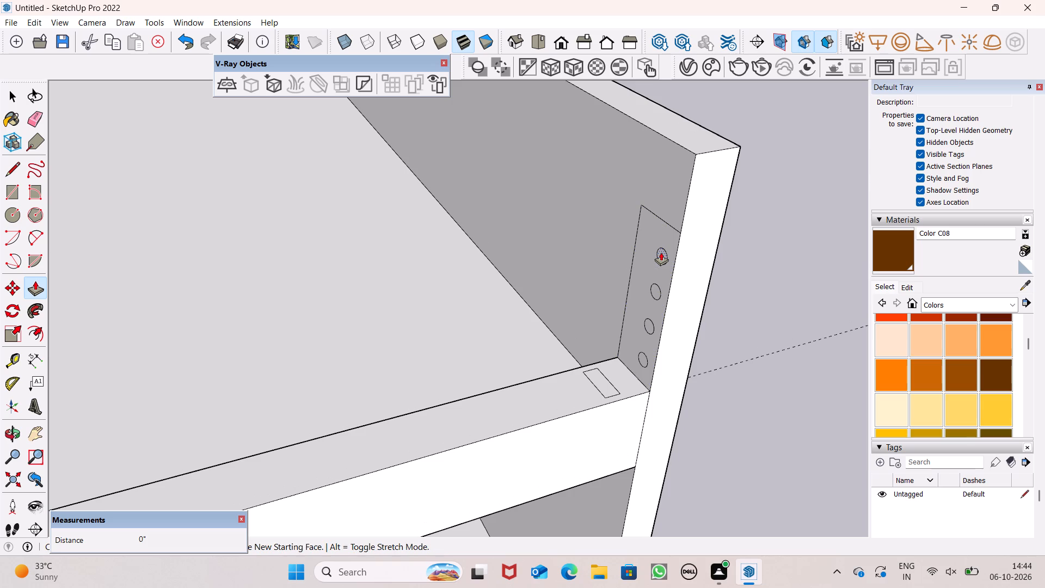
pyautogui.moveTo(661, 252); pyautogui.dragTo(1, 408)
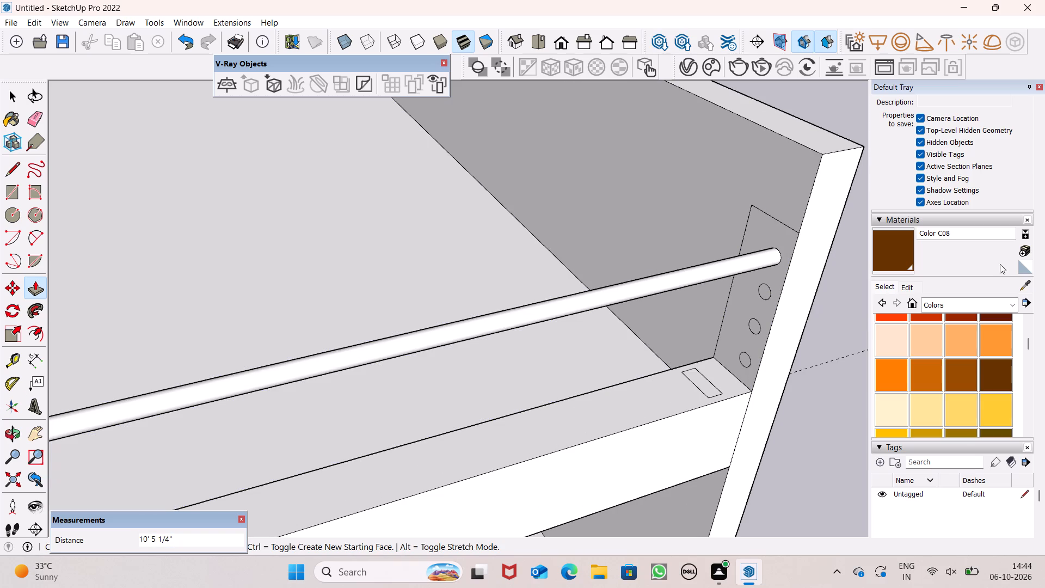
# Push/Pull the three lower circles into rails about 11' 1/2", 11' 6" and 12' 3 3/16" long, from upper to lower.
pyautogui.moveTo(766, 292); pyautogui.dragTo(4, 426)
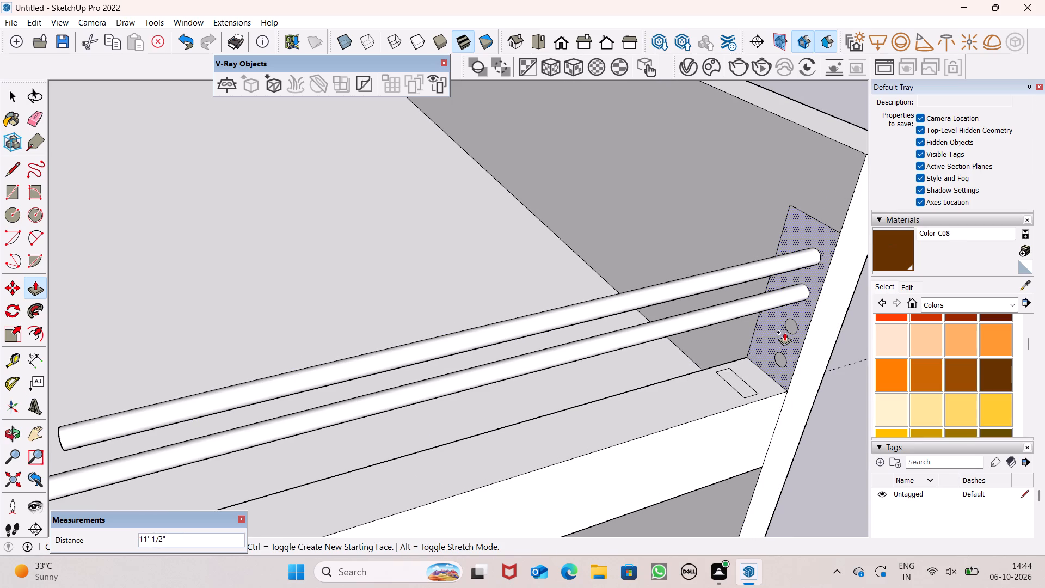
pyautogui.moveTo(789, 323); pyautogui.dragTo(33, 442)
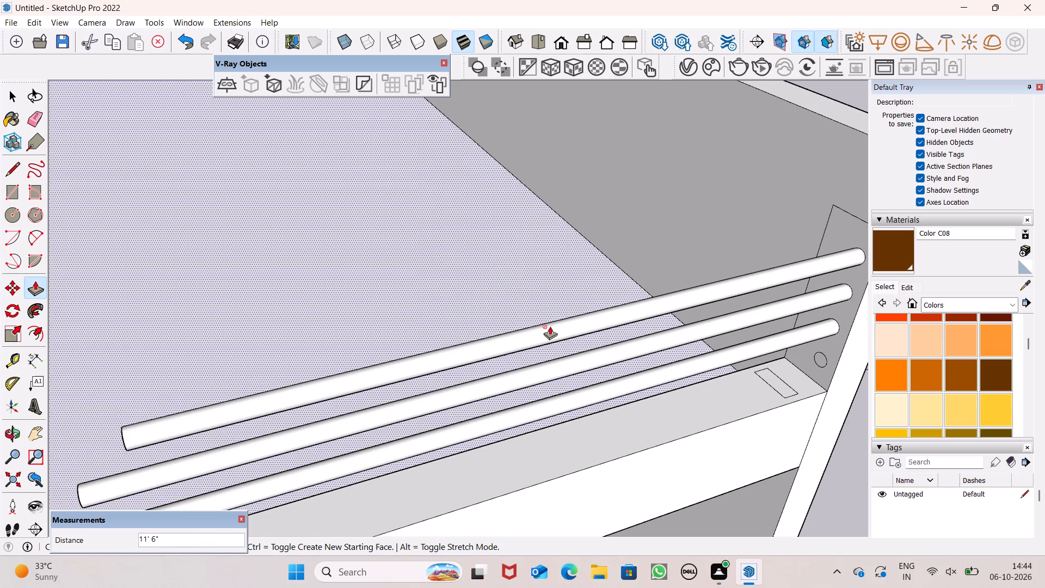
pyautogui.moveTo(821, 361); pyautogui.dragTo(32, 484)
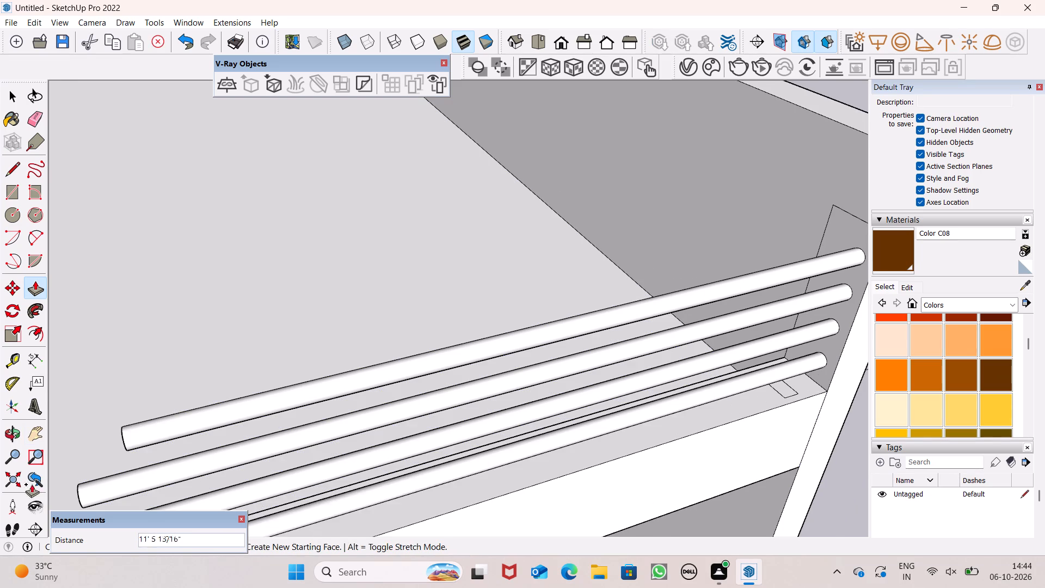
pyautogui.moveTo(32, 484); pyautogui.dragTo(35, 479)
pyautogui.scroll(-5, 593, 237)
pyautogui.scroll(-5, 639, 224)
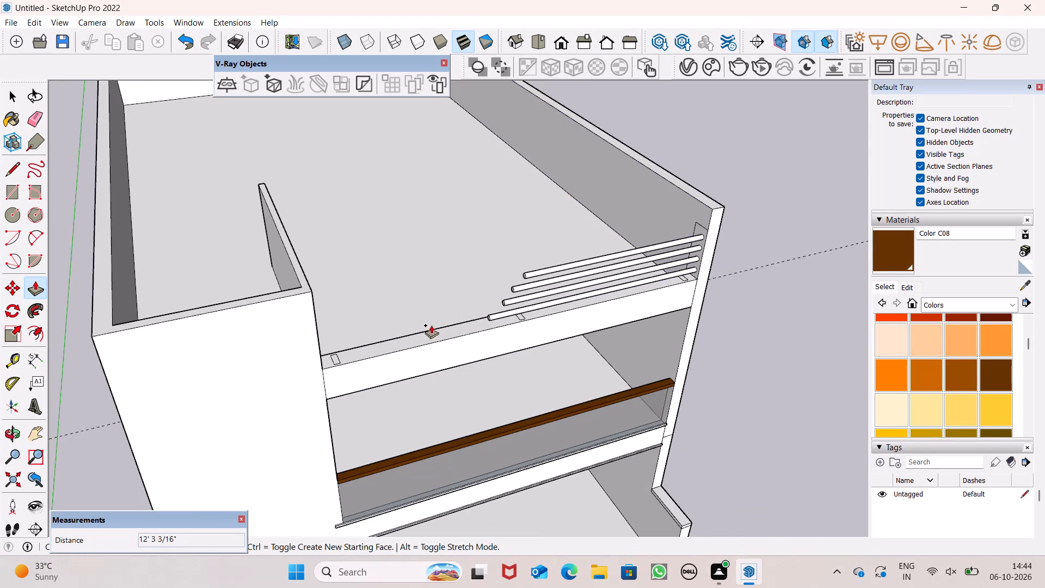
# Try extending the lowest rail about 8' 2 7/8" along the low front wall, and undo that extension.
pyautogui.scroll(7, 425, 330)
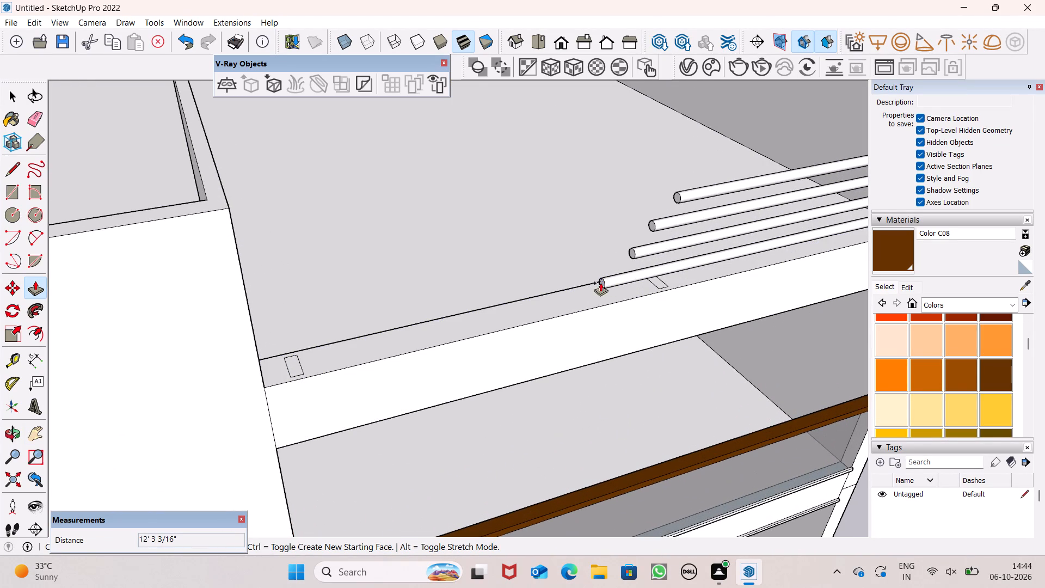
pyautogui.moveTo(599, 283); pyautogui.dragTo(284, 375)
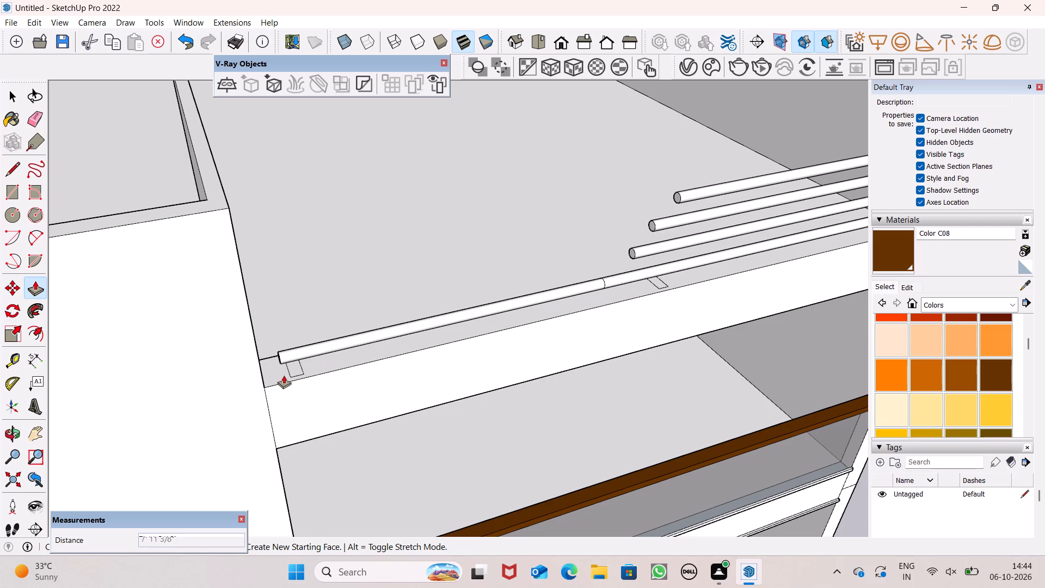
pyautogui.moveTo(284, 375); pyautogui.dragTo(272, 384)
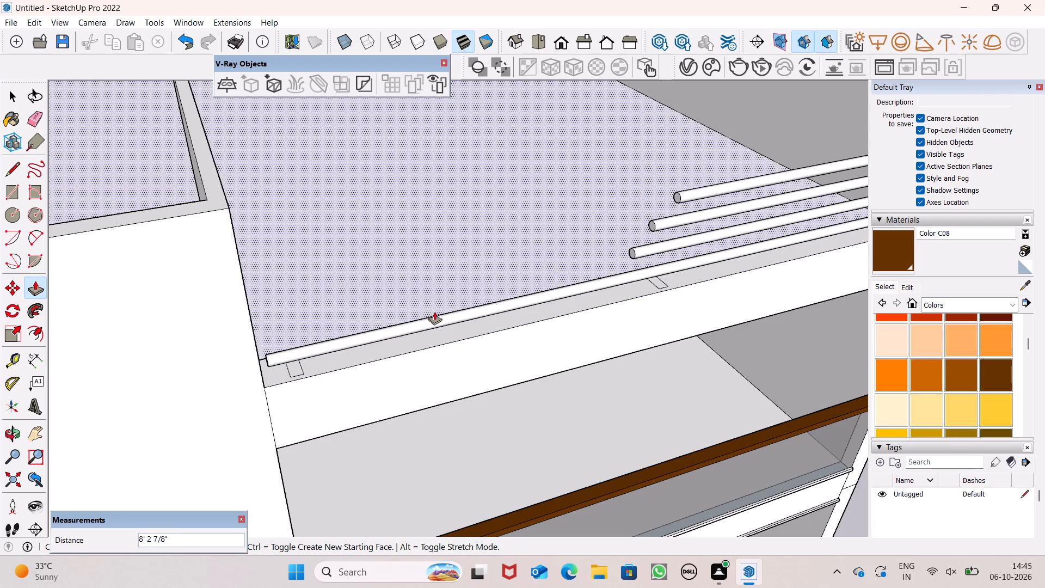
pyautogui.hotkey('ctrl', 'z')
# Push/Pull the four rail ends to the opposite wall, about 8' 5 3/8", 9' 2 3/16", 9' 7 11/16" and 11' 9 5/8" from lowest to topmost.
pyautogui.moveTo(305, 363); pyautogui.dragTo(179, 321, button='middle')
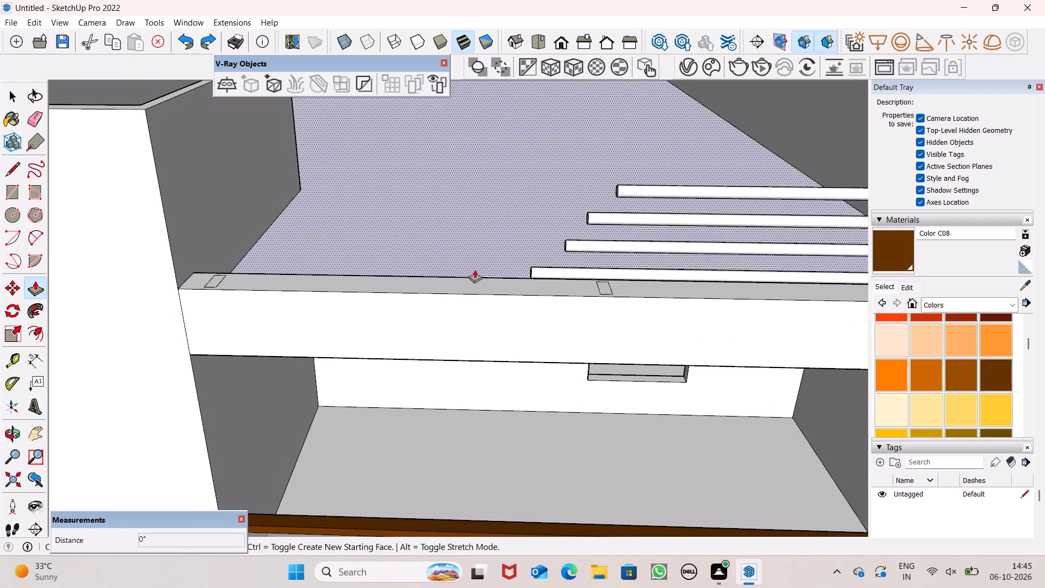
pyautogui.moveTo(544, 270); pyautogui.dragTo(592, 268, button='middle')
pyautogui.scroll(-4, 582, 251)
pyautogui.scroll(1, 583, 250)
pyautogui.scroll(-2, 583, 252)
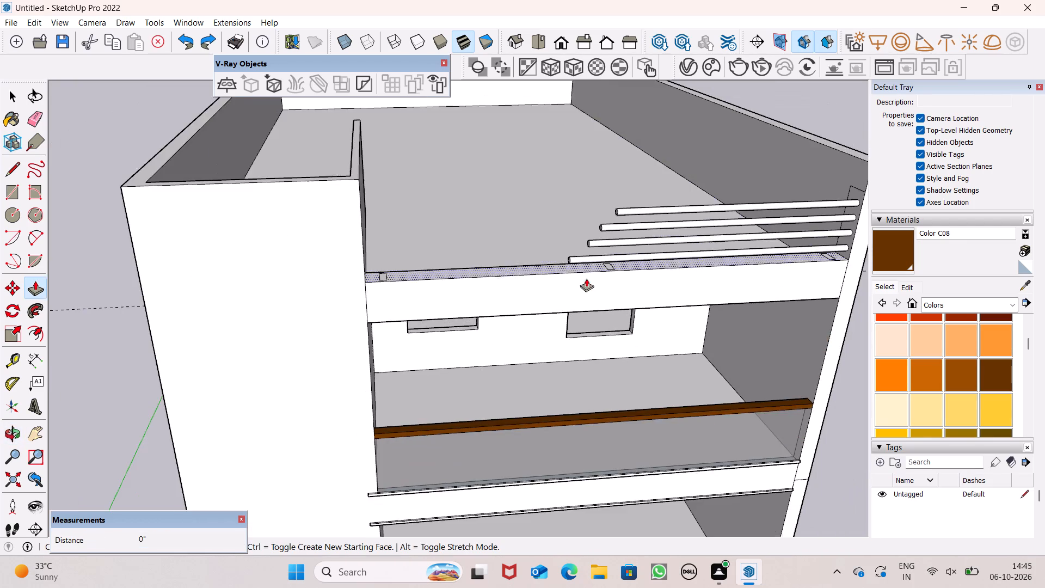
pyautogui.moveTo(581, 281); pyautogui.dragTo(588, 356, button='middle')
pyautogui.scroll(8, 561, 302)
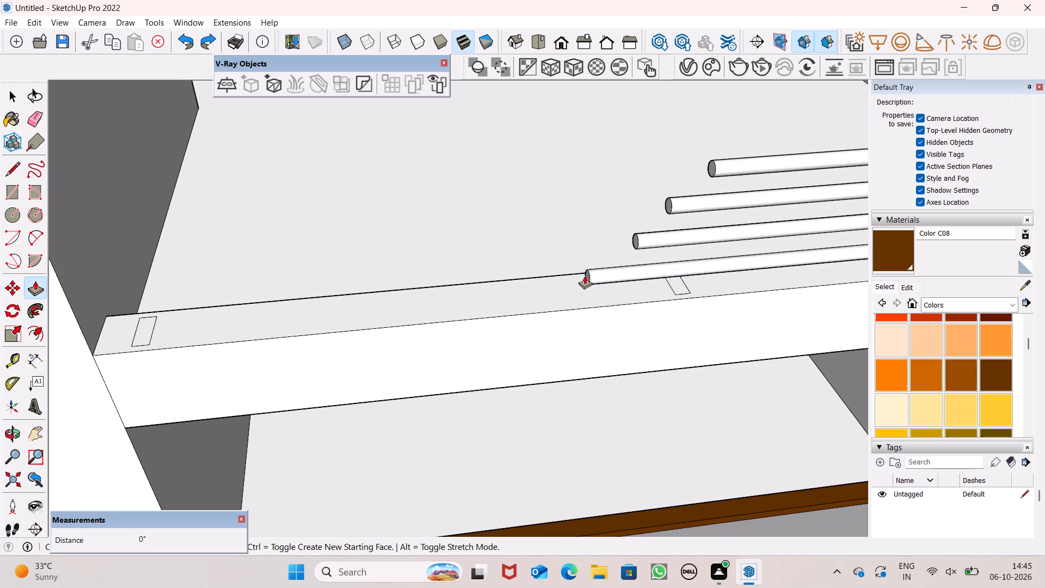
pyautogui.moveTo(588, 273); pyautogui.dragTo(85, 315)
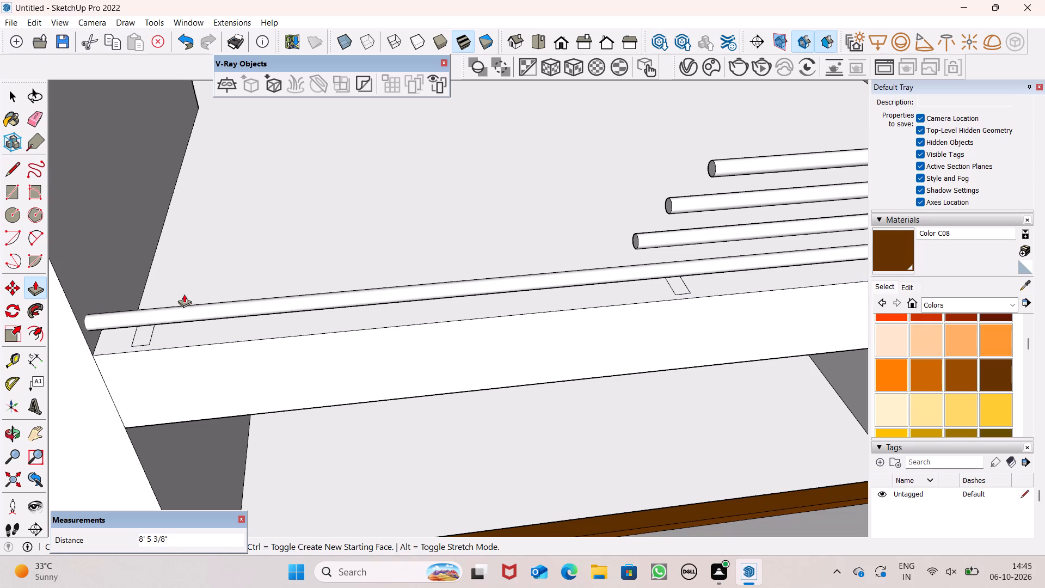
pyautogui.moveTo(633, 238); pyautogui.dragTo(577, 240)
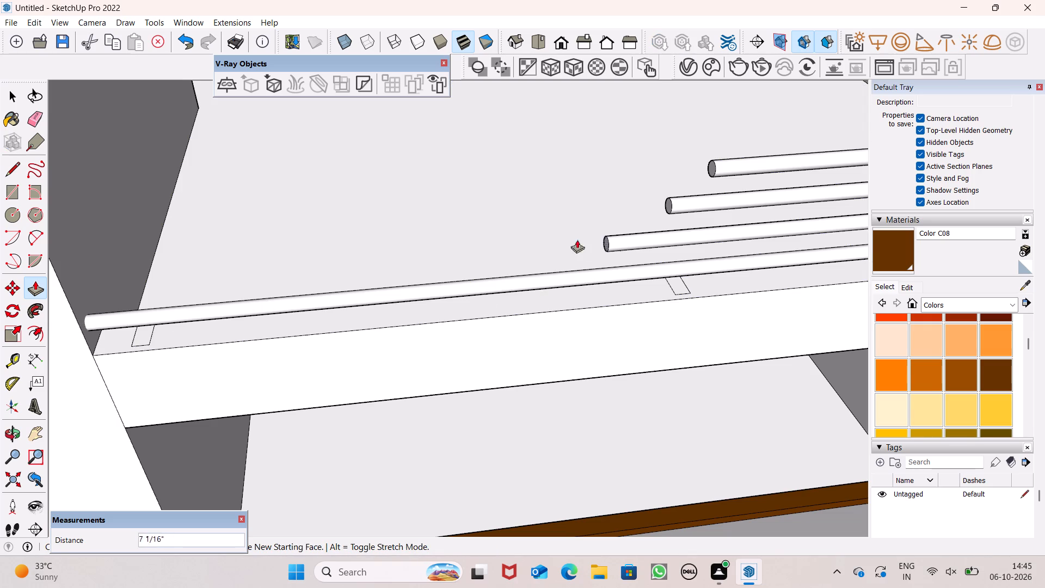
pyautogui.moveTo(577, 240); pyautogui.dragTo(110, 232)
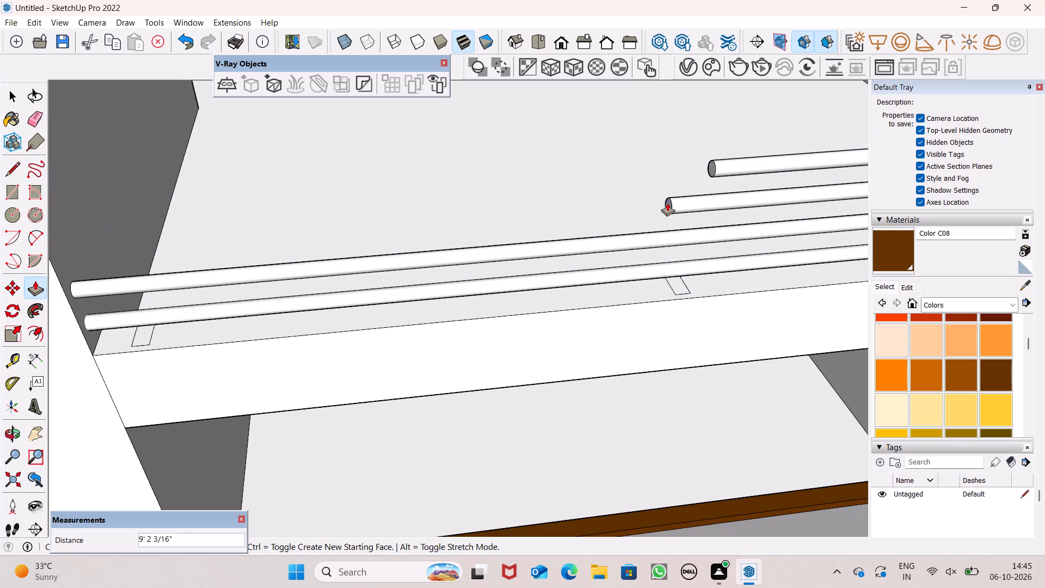
pyautogui.moveTo(666, 204); pyautogui.dragTo(155, 187)
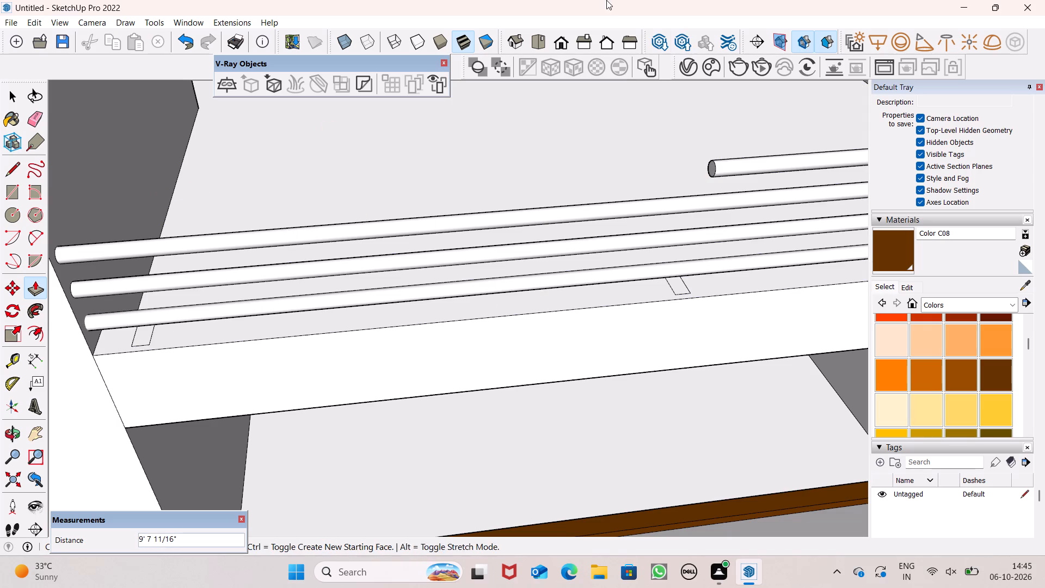
pyautogui.moveTo(710, 167); pyautogui.dragTo(47, 224)
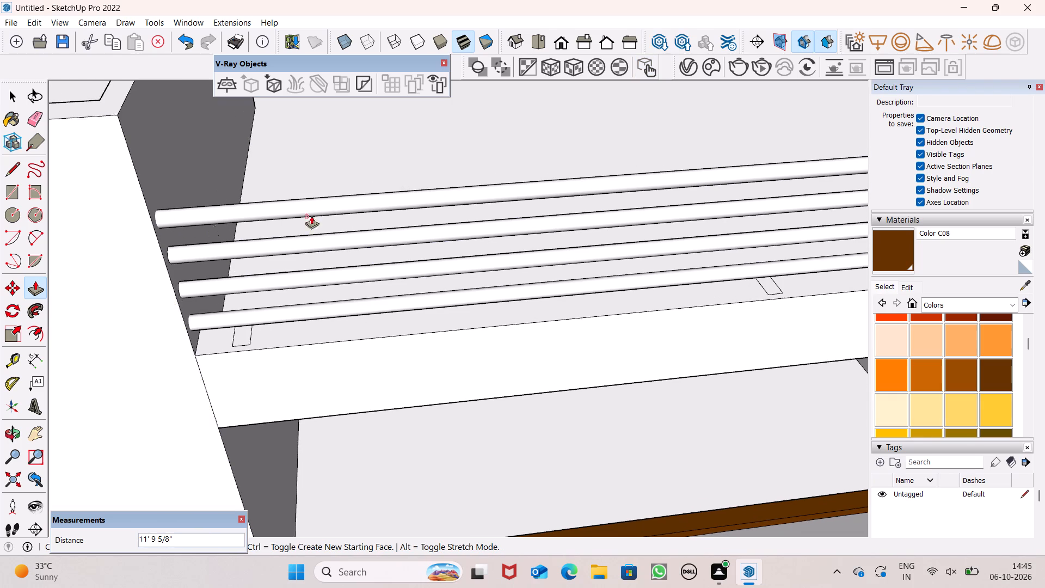
# Push/Pull the post footprint at the rails' newly extended end up about 2' 7 3/8", past the topmost rail.
pyautogui.scroll(-3, 419, 194)
pyautogui.scroll(1, 403, 207)
pyautogui.scroll(-9, 390, 183)
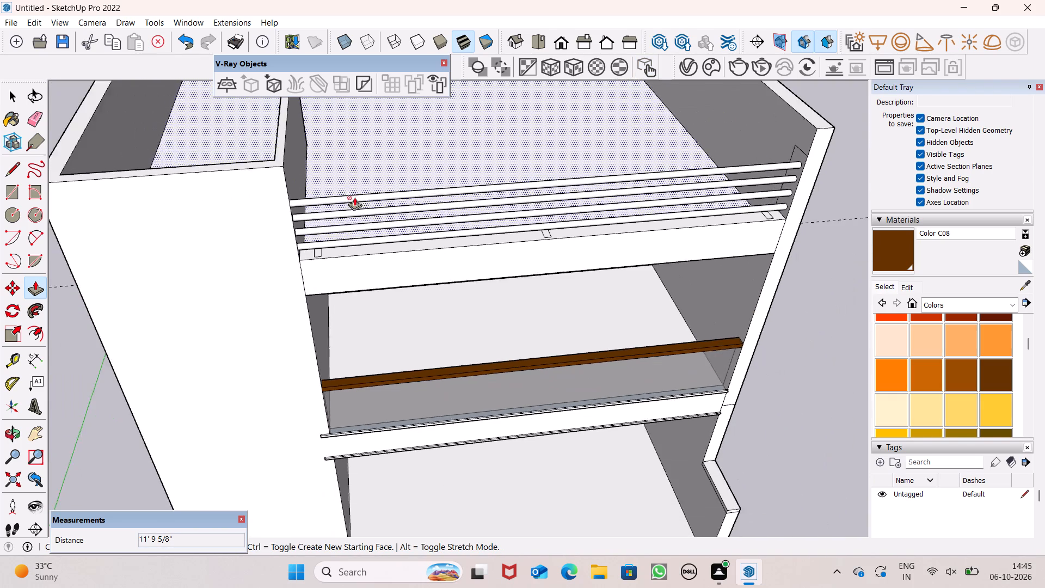
pyautogui.scroll(-1, 354, 197)
pyautogui.scroll(3, 373, 189)
pyautogui.scroll(-1, 354, 189)
pyautogui.scroll(1, 351, 194)
pyautogui.scroll(6, 315, 248)
pyautogui.scroll(-1, 308, 245)
pyautogui.scroll(1, 305, 249)
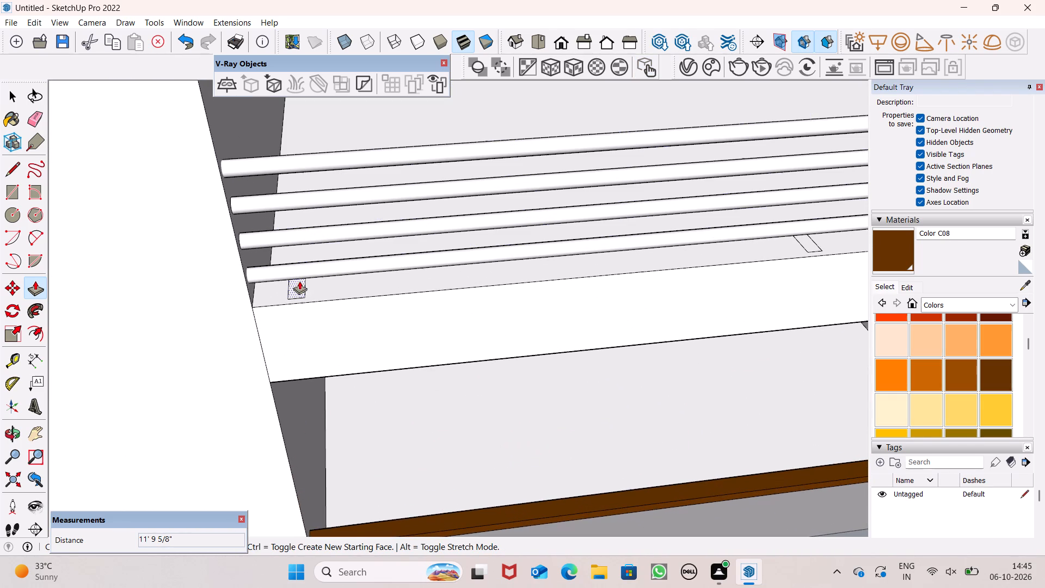
pyautogui.moveTo(298, 286); pyautogui.dragTo(278, 154)
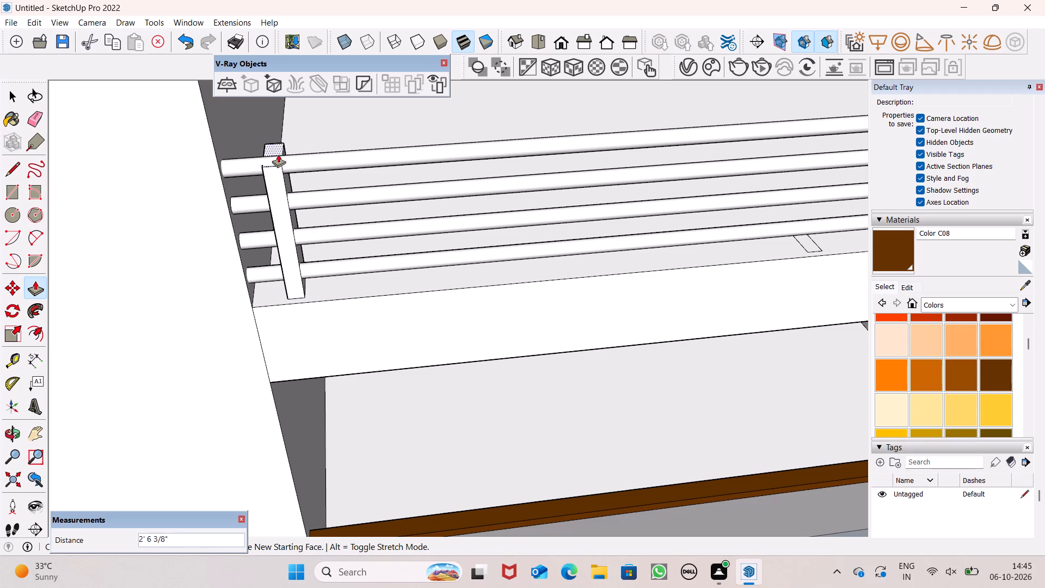
pyautogui.moveTo(278, 154); pyautogui.dragTo(278, 149)
# Push/Pull the middle post footprint on the low front wall up about 2' 8 1/8", past the topmost rail.
pyautogui.scroll(-7, 319, 161)
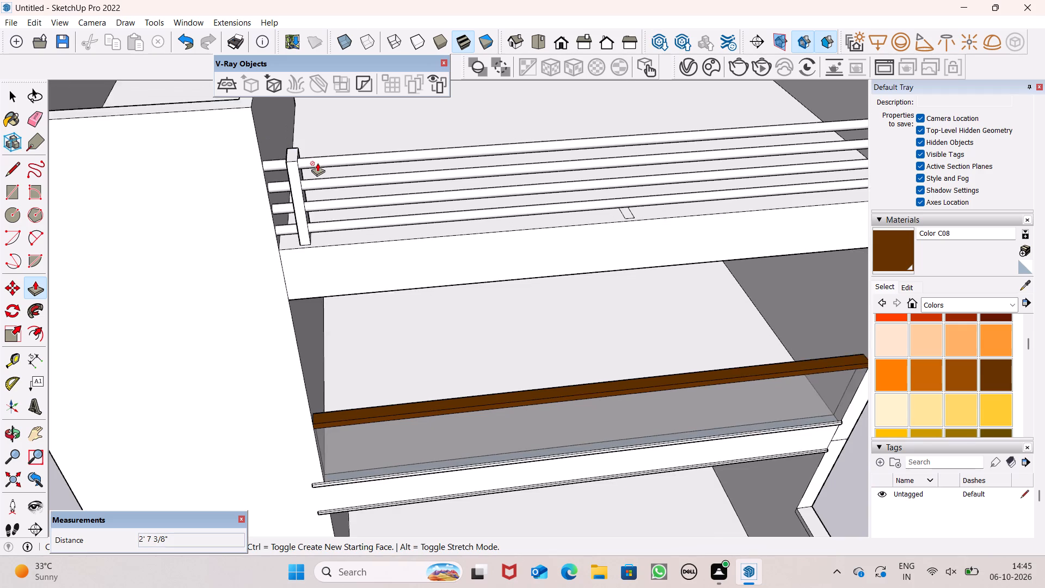
pyautogui.scroll(-4, 303, 185)
pyautogui.scroll(1, 291, 201)
pyautogui.scroll(-2, 291, 201)
pyautogui.scroll(5, 593, 173)
pyautogui.scroll(-1, 593, 173)
pyautogui.scroll(3, 593, 173)
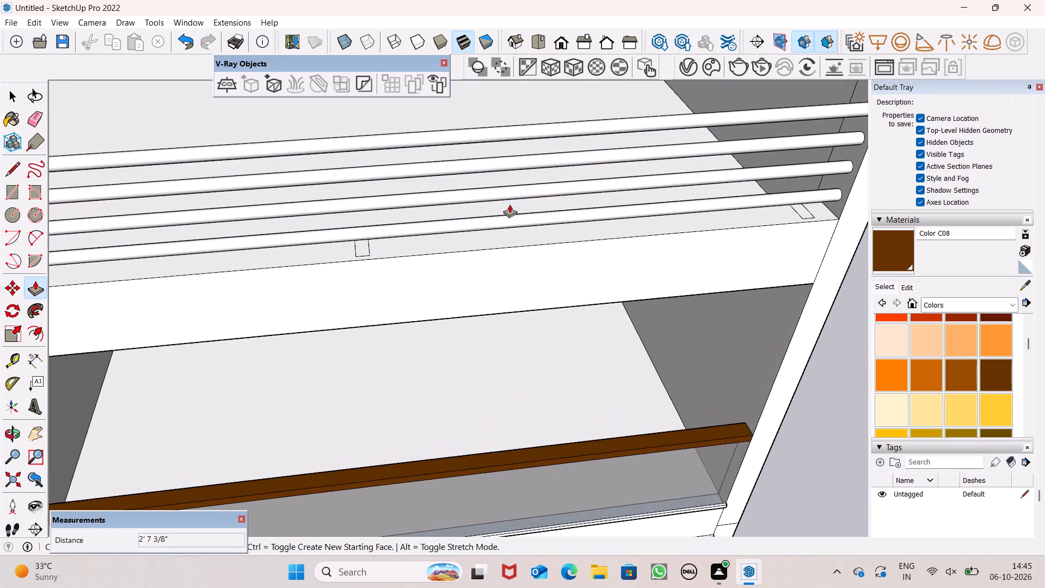
pyautogui.scroll(-4, 511, 224)
pyautogui.scroll(-4, 405, 186)
pyautogui.scroll(2, 392, 174)
pyautogui.scroll(-1, 392, 174)
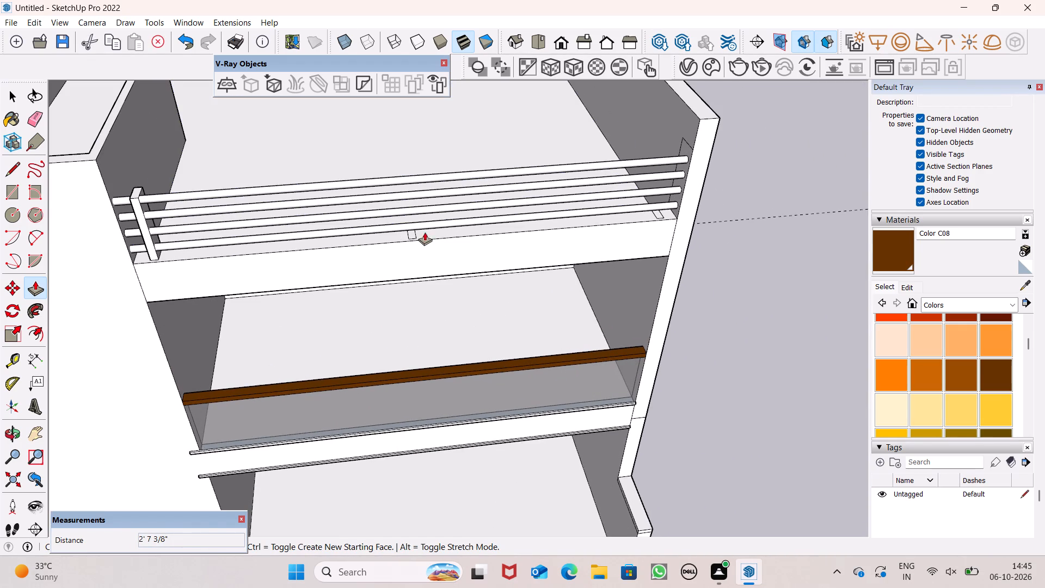
pyautogui.scroll(3, 407, 207)
pyautogui.scroll(-1, 405, 206)
pyautogui.scroll(3, 405, 206)
pyautogui.moveTo(420, 250); pyautogui.dragTo(417, 149)
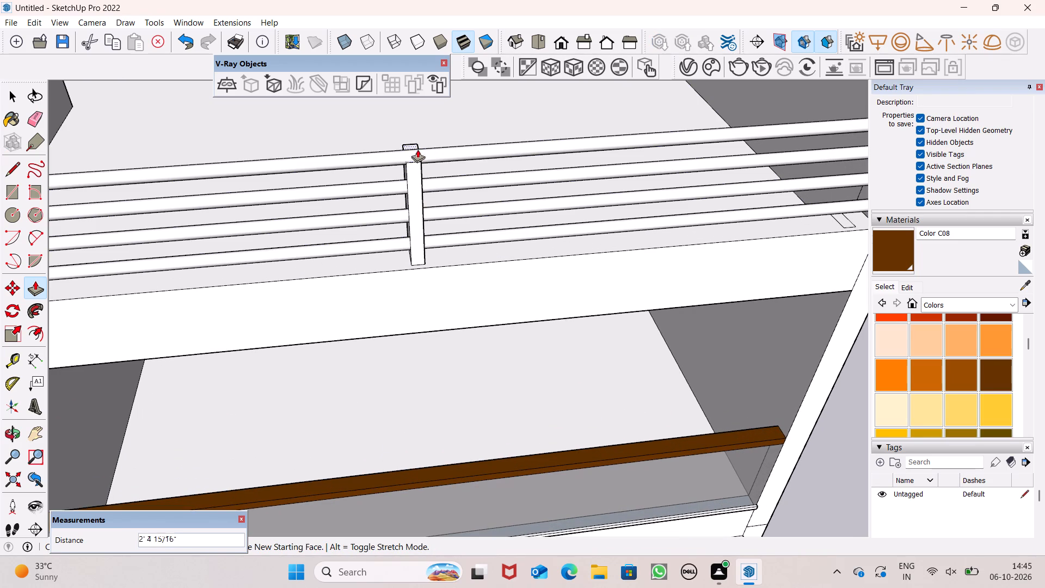
pyautogui.moveTo(417, 149); pyautogui.dragTo(417, 137)
# Push/Pull the last post footprint, beside the side wall with the outline, up about 2' 8 3/16".
pyautogui.scroll(-11, 421, 146)
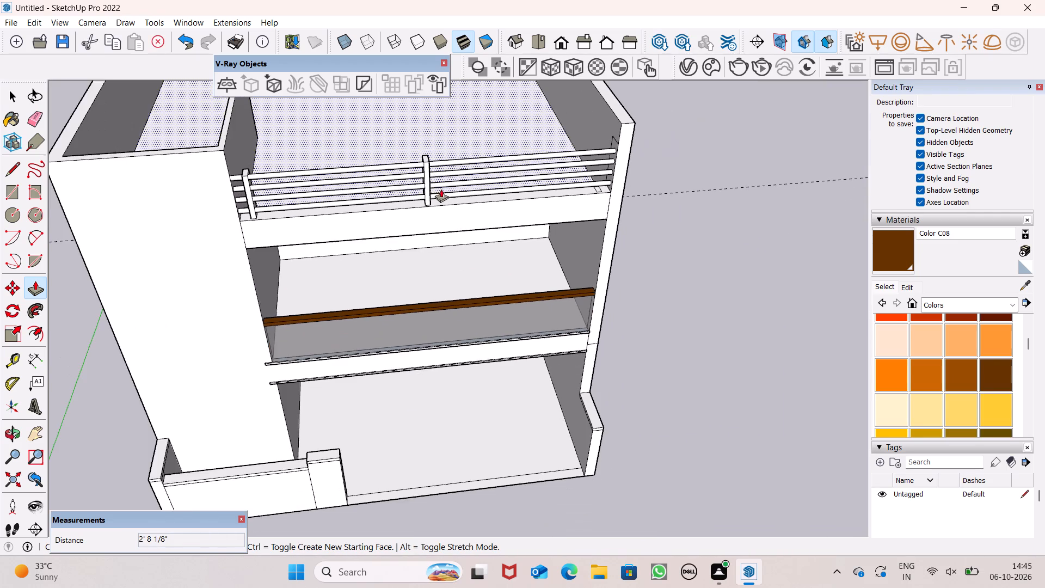
pyautogui.scroll(8, 581, 121)
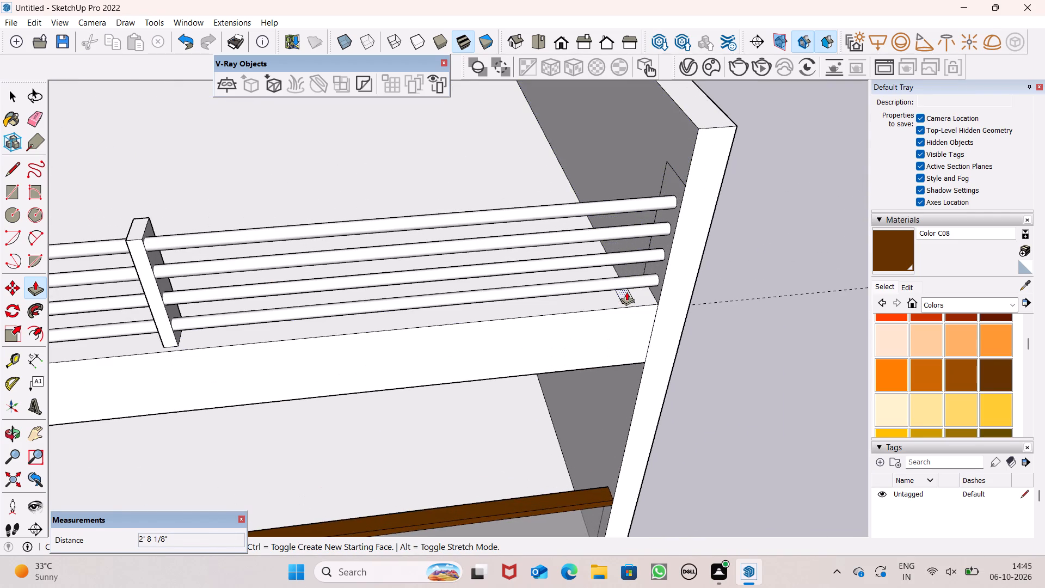
pyautogui.moveTo(628, 292); pyautogui.dragTo(605, 183)
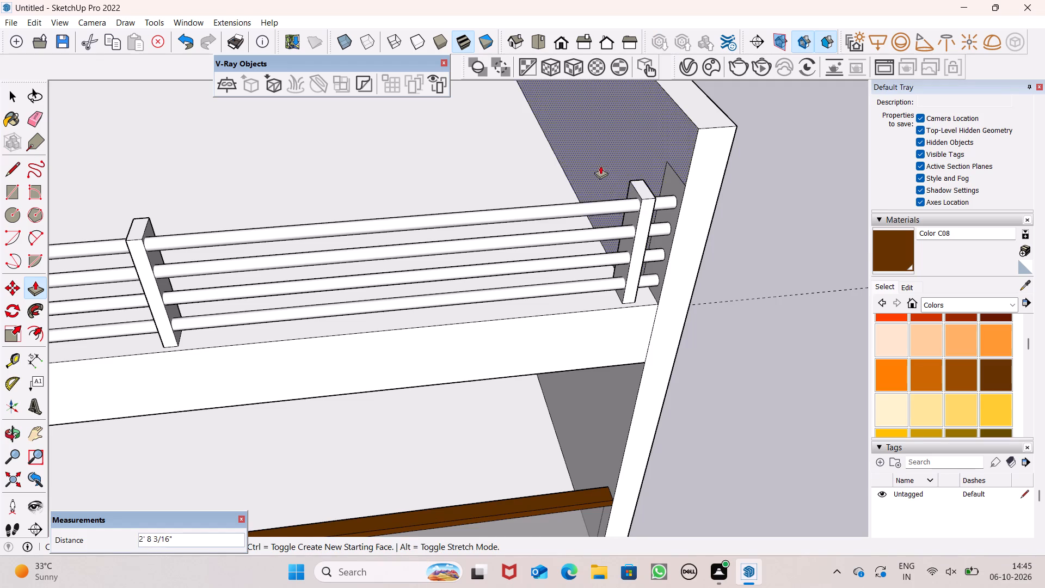
pyautogui.scroll(-3, 600, 165)
pyautogui.press('space')
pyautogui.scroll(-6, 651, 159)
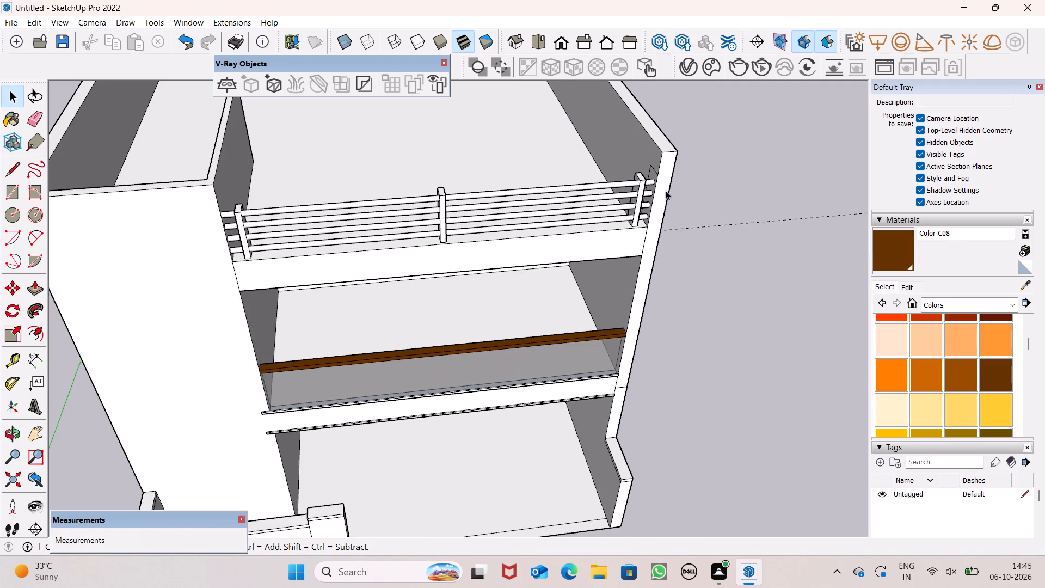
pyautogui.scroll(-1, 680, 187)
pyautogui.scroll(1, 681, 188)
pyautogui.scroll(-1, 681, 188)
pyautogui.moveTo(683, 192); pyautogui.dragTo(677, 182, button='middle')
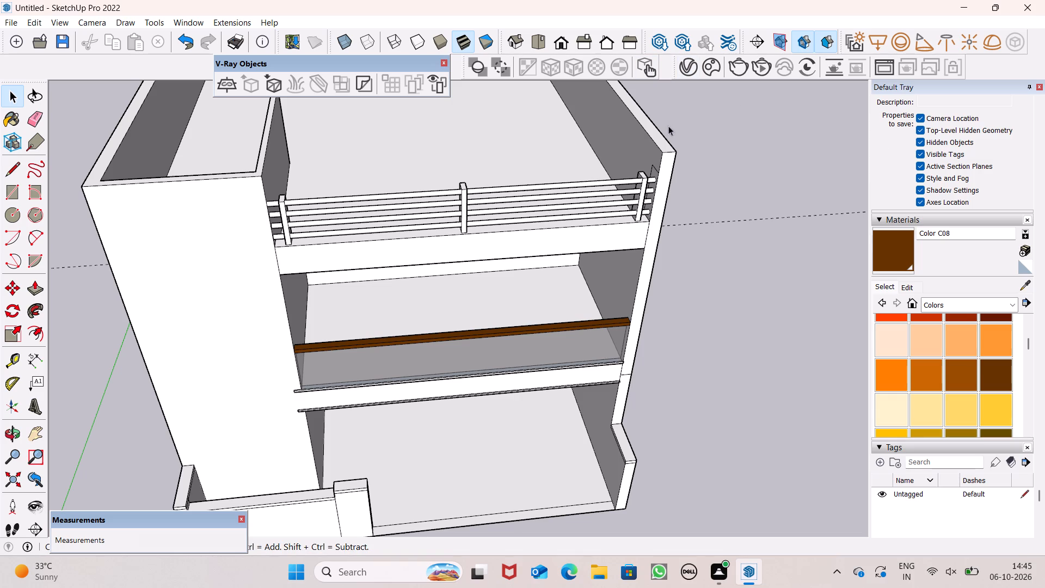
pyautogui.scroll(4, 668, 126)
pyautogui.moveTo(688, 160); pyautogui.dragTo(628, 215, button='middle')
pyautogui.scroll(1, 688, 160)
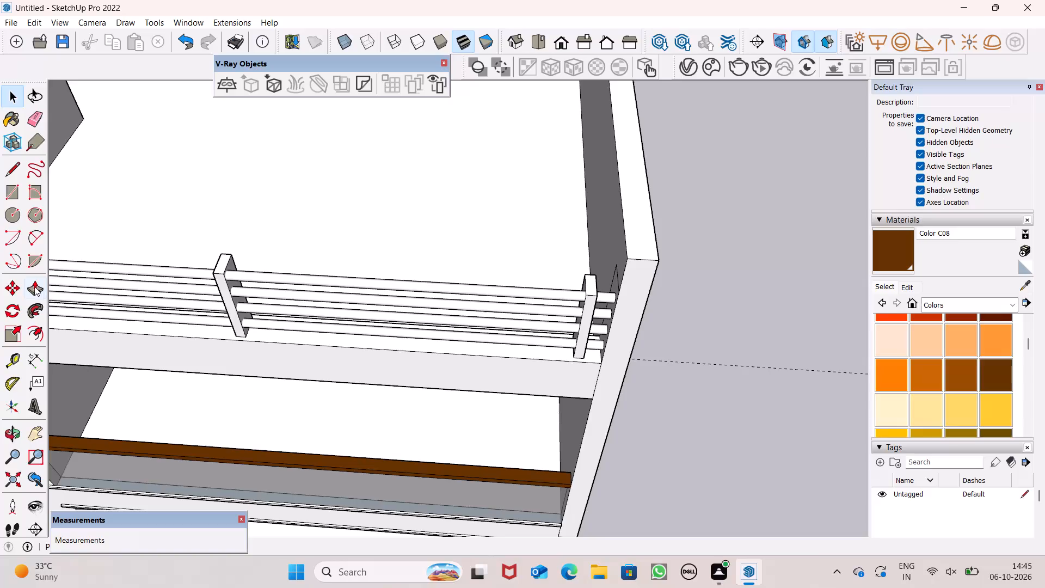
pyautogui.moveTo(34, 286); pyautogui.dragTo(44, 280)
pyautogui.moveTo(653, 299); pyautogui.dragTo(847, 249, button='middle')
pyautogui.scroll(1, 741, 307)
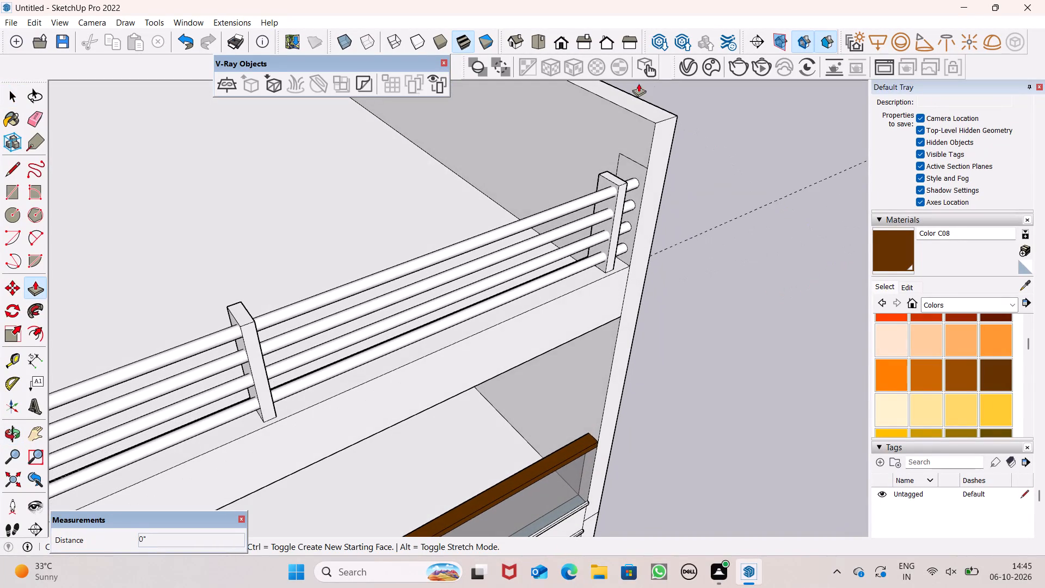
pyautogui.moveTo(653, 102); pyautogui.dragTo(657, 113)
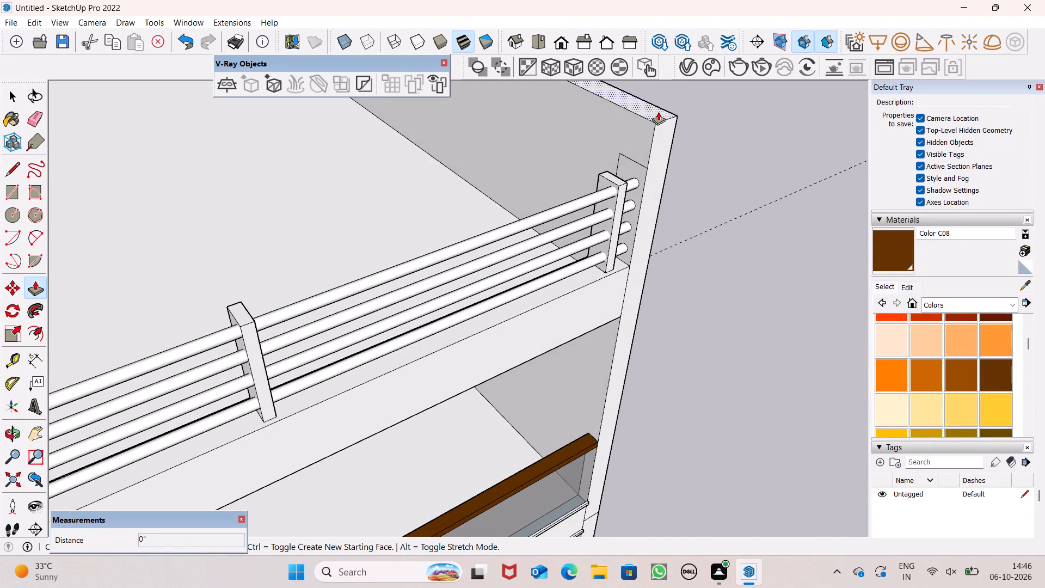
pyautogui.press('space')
# Examine the completed railing and the whole building with its open roof from several angles.
pyautogui.scroll(-8, 763, 206)
pyautogui.scroll(-3, 749, 143)
pyautogui.scroll(1, 748, 163)
pyautogui.scroll(-1, 748, 166)
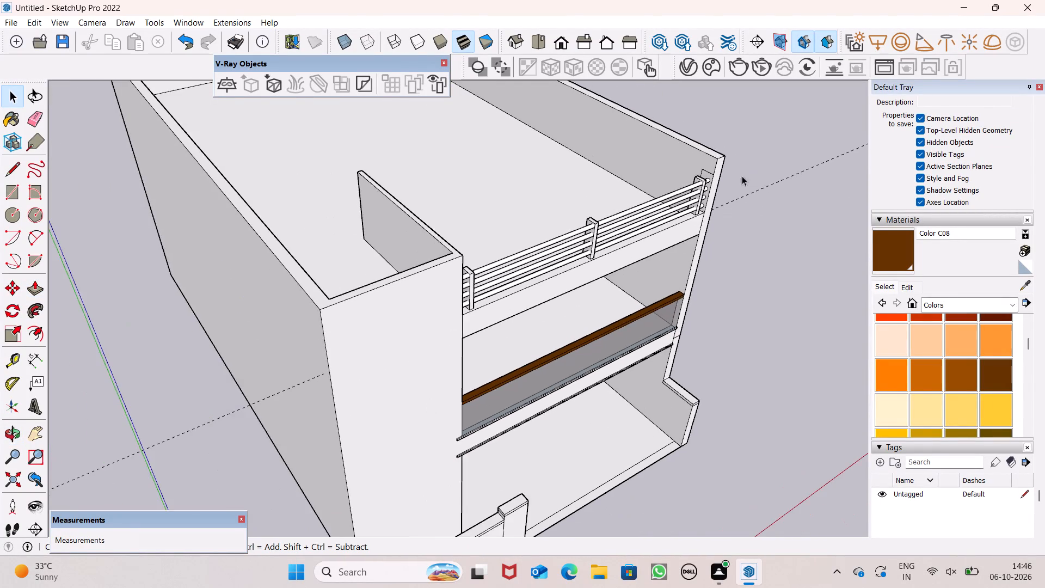
pyautogui.scroll(-9, 753, 230)
pyautogui.scroll(1, 457, 44)
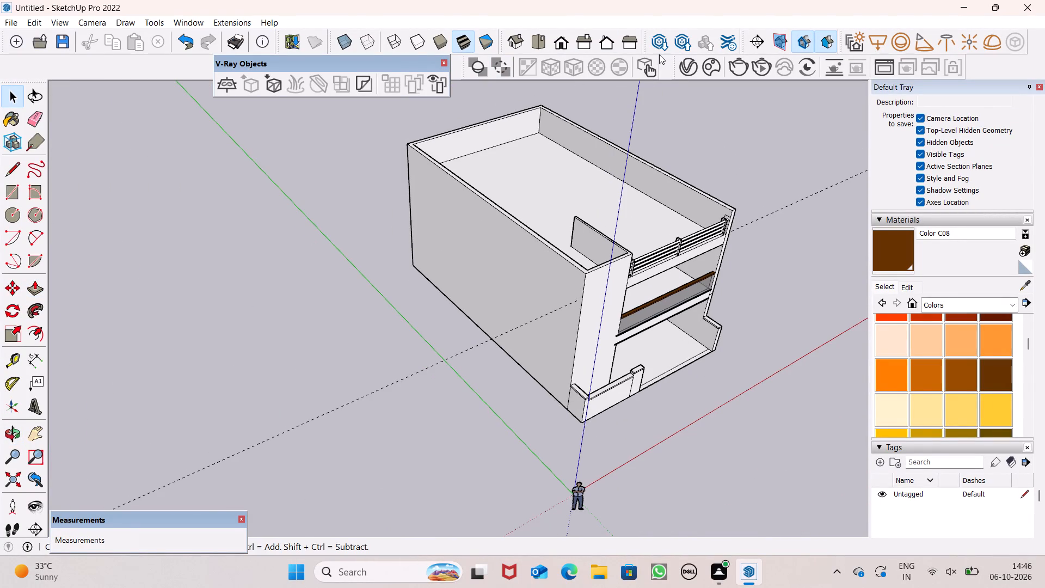
pyautogui.scroll(-2, 618, 114)
pyautogui.moveTo(606, 102); pyautogui.dragTo(567, 148, button='middle')
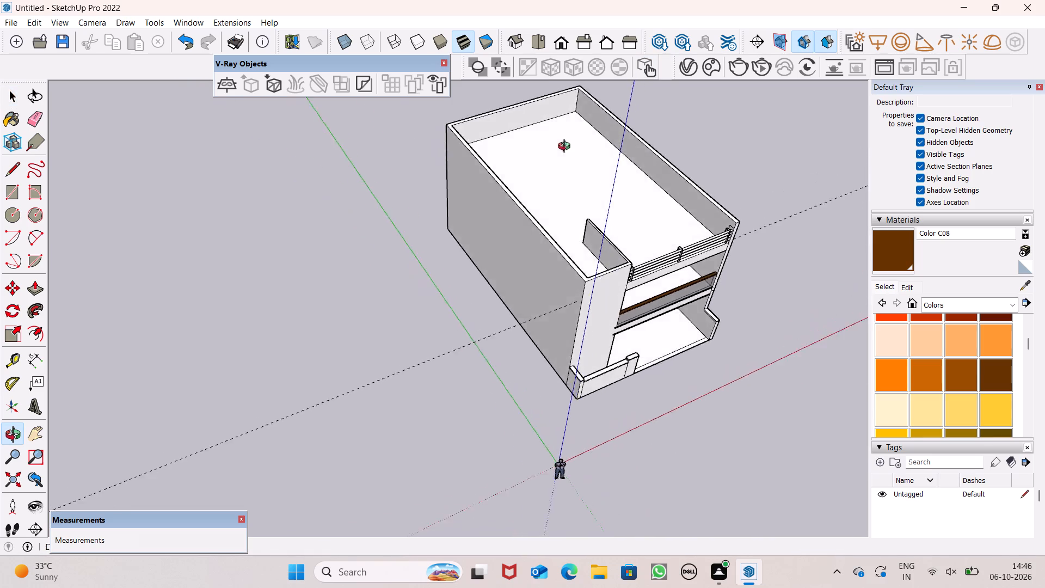
pyautogui.moveTo(567, 148); pyautogui.dragTo(322, 110, button='middle')
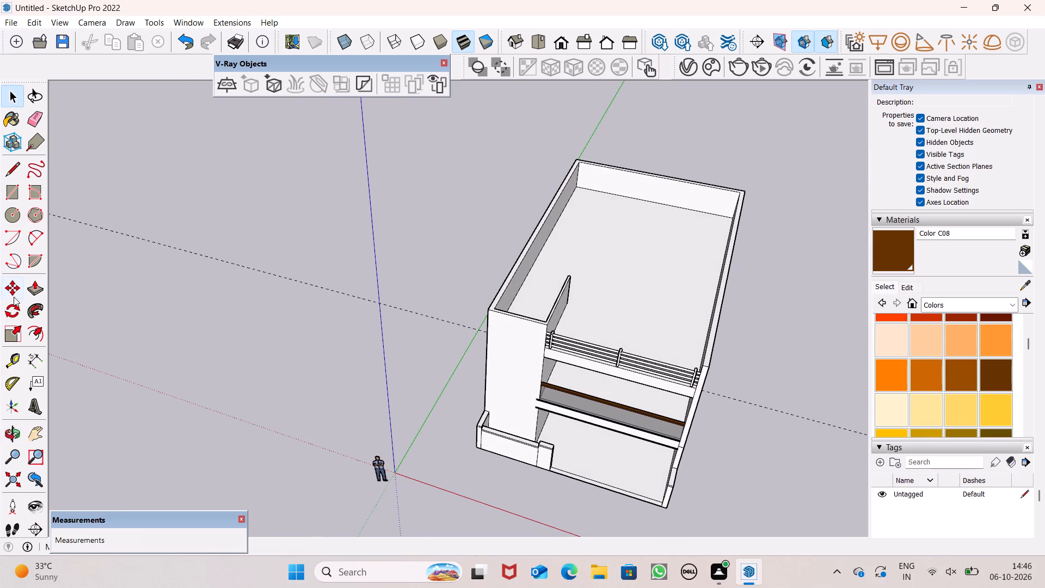
# Draw a line from the short roof partition's free end about 7' 5 7/8" to the outer side wall, continuing about 4 13/16" across its top.
pyautogui.click(19, 169)
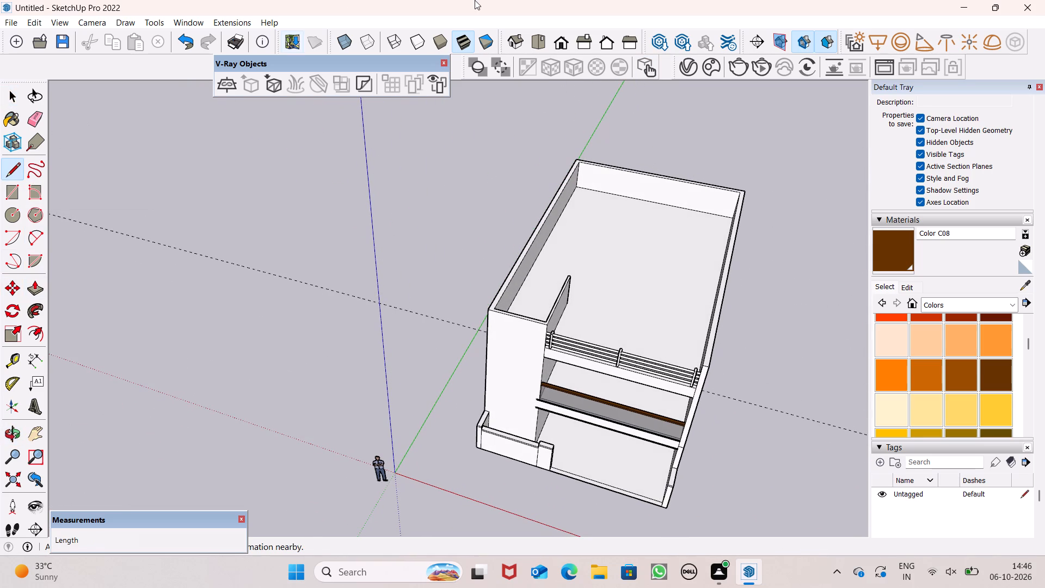
pyautogui.scroll(2, 592, 241)
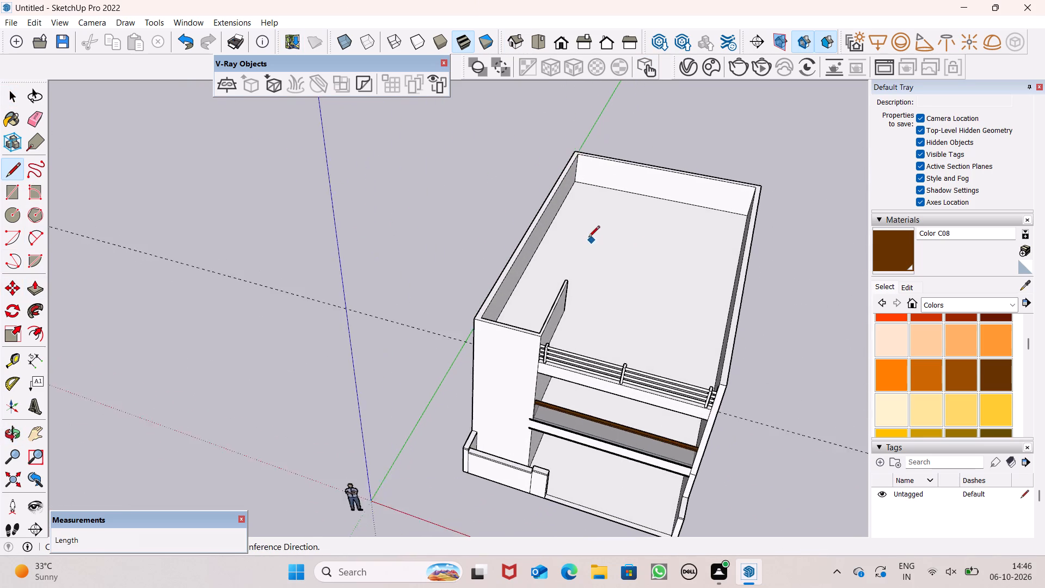
pyautogui.scroll(5, 588, 238)
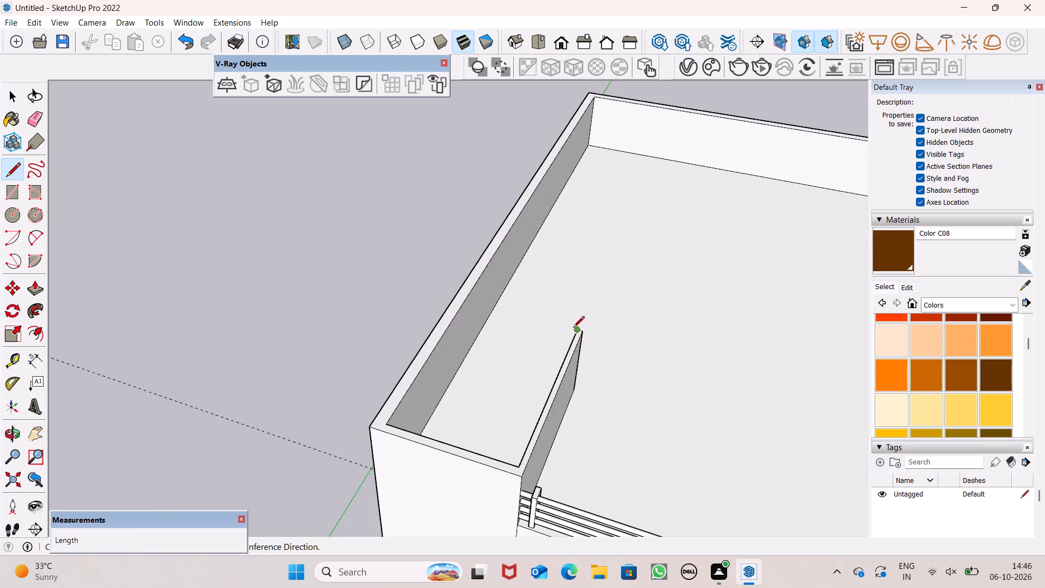
pyautogui.click(577, 333)
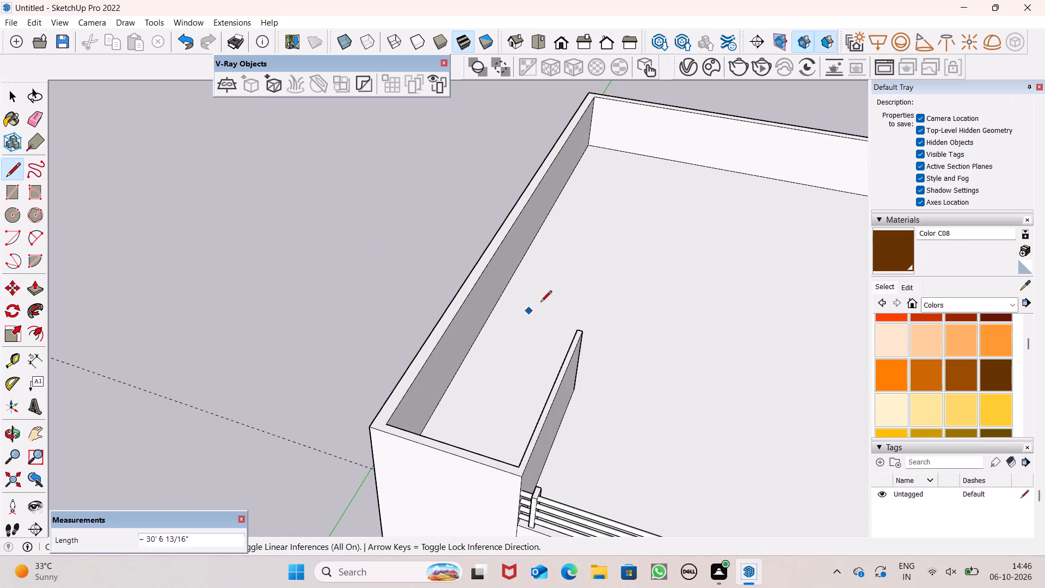
pyautogui.scroll(2, 563, 346)
pyautogui.scroll(-1, 568, 344)
pyautogui.scroll(6, 569, 341)
pyautogui.moveTo(575, 329); pyautogui.dragTo(567, 324)
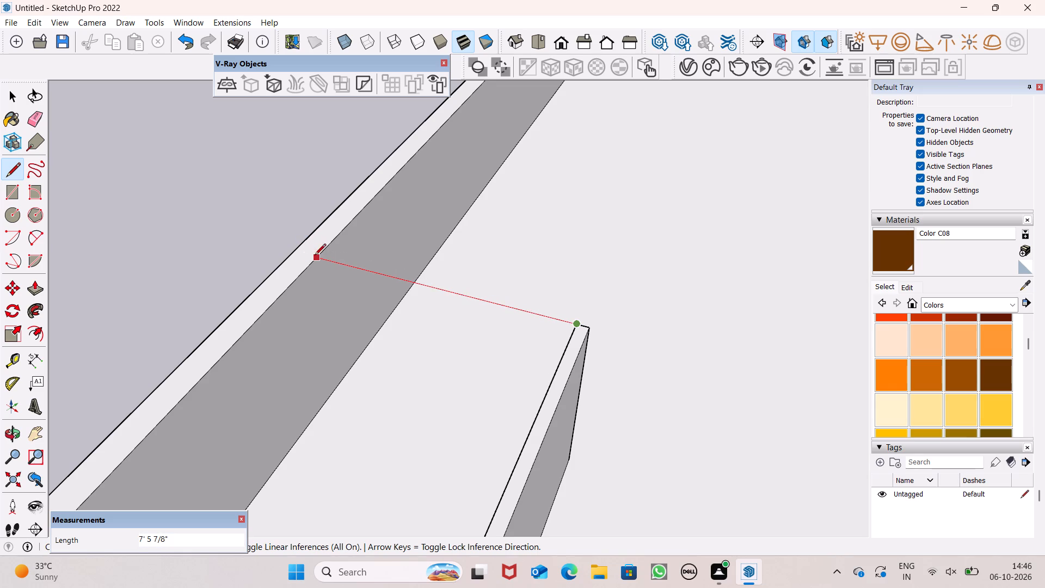
pyautogui.click(315, 256)
pyautogui.click(294, 253)
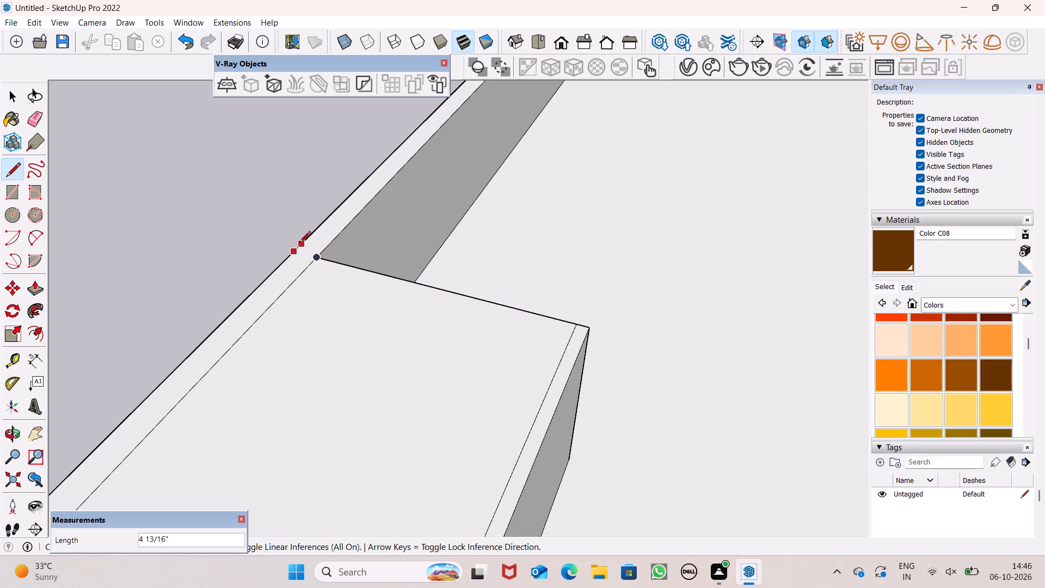
pyautogui.moveTo(291, 250); pyautogui.dragTo(296, 251)
pyautogui.click(317, 262)
pyautogui.press('space')
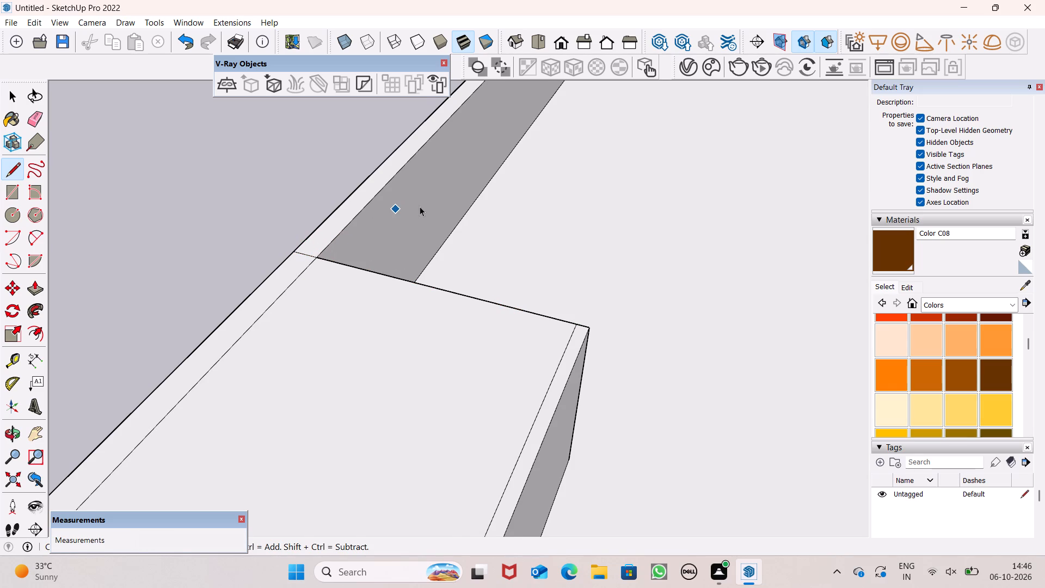
# Erase the line spanning the opening between the partition and side wall, keeping only the short edge across the wall top.
pyautogui.scroll(-2, 420, 206)
pyautogui.click(36, 117)
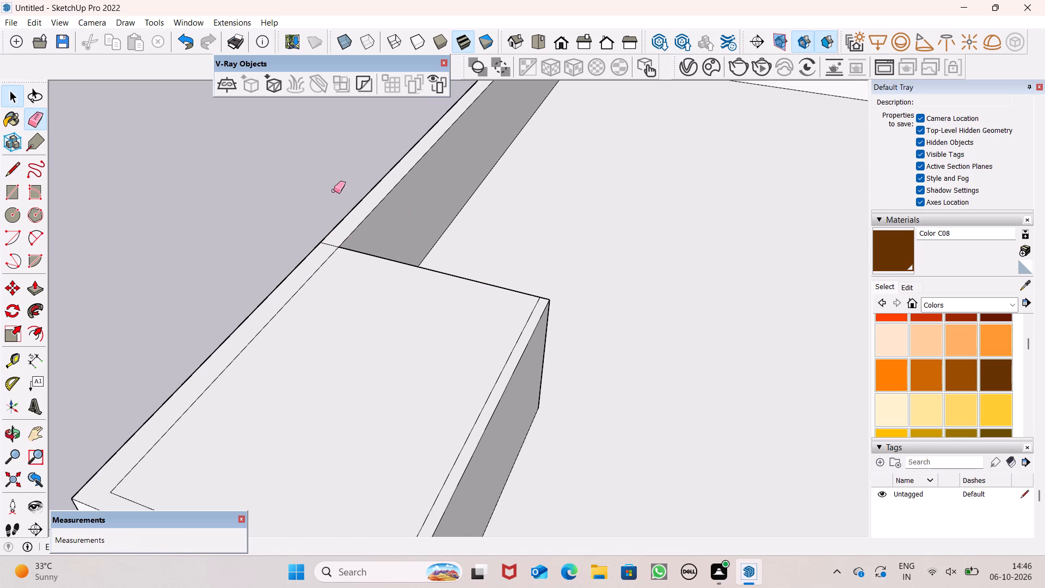
pyautogui.moveTo(414, 257); pyautogui.dragTo(413, 278)
pyautogui.scroll(-10, 593, 221)
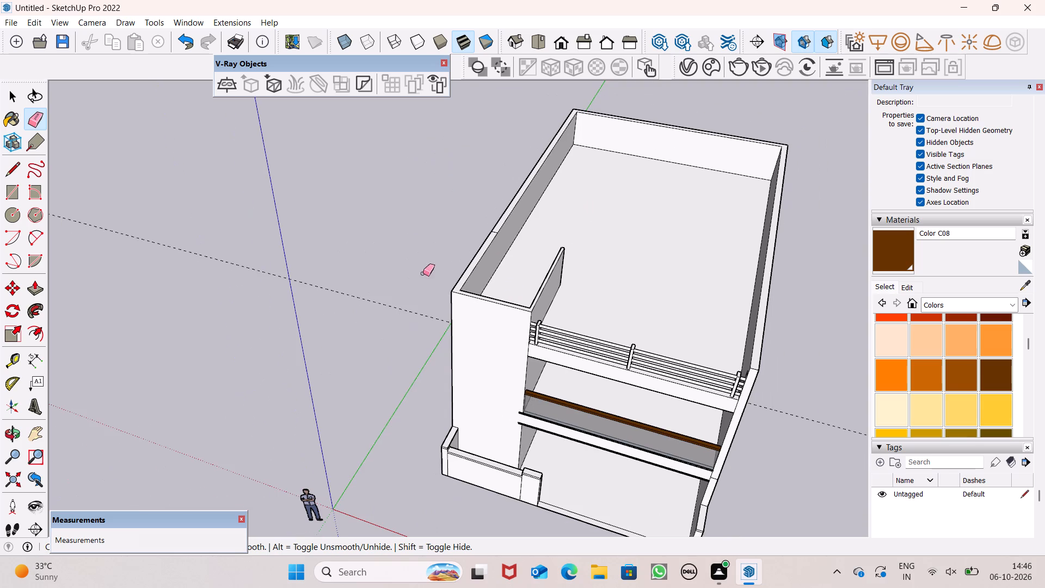
pyautogui.press('space')
# Push/Pull the top face of the roof perimeter wall beyond the new dividing edge down about 1' 2 7/16".
pyautogui.scroll(-1, 864, 273)
pyautogui.scroll(4, 824, 307)
pyautogui.scroll(-1, 823, 307)
pyautogui.moveTo(791, 351); pyautogui.dragTo(830, 360, button='middle')
pyautogui.scroll(4, 792, 350)
pyautogui.scroll(-1, 792, 348)
pyautogui.scroll(1, 792, 348)
pyautogui.moveTo(737, 360); pyautogui.dragTo(881, 255, button='middle')
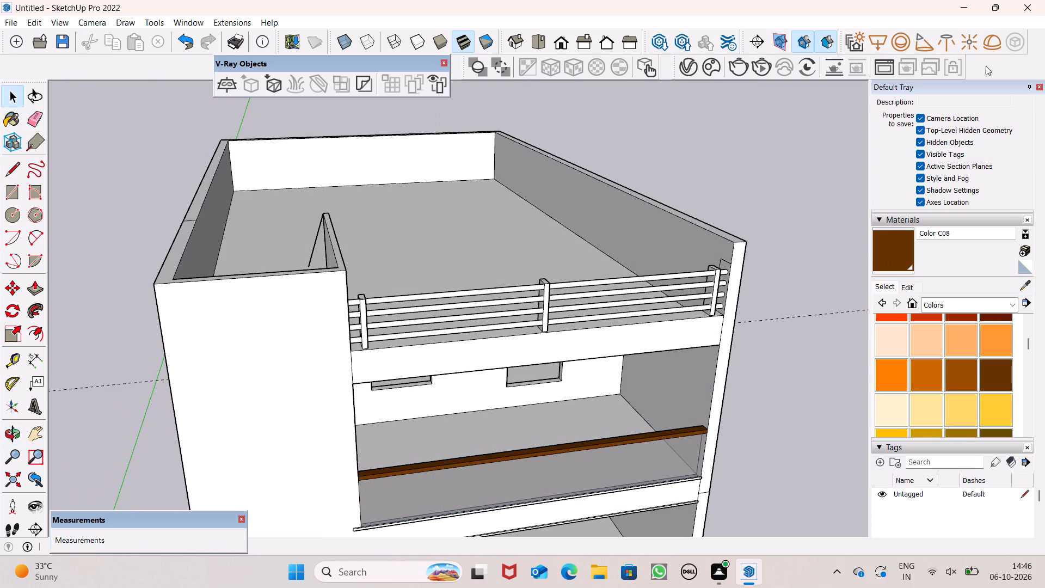
pyautogui.click(30, 295)
pyautogui.scroll(5, 751, 184)
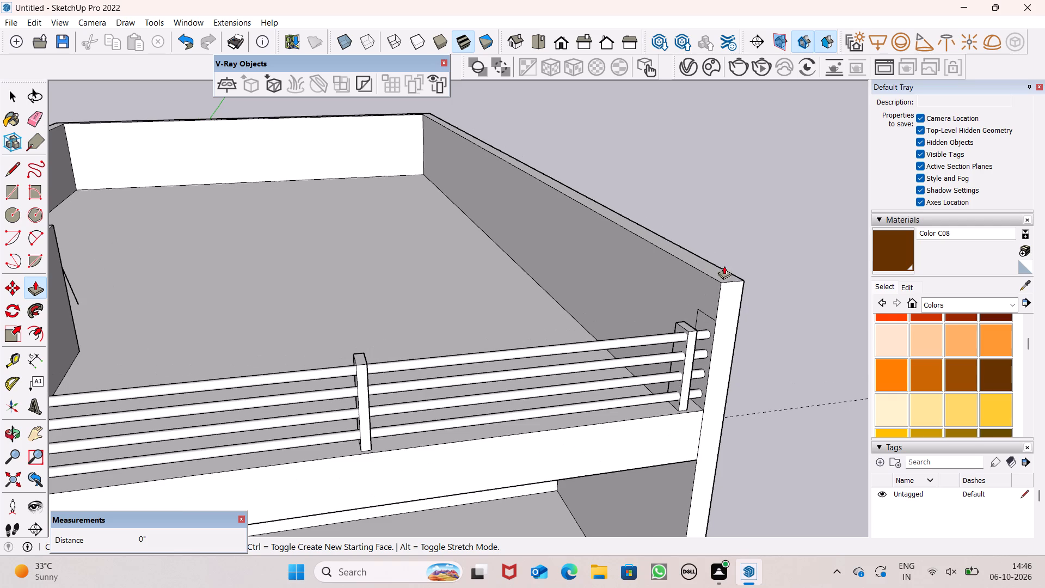
pyautogui.moveTo(724, 270); pyautogui.dragTo(706, 322)
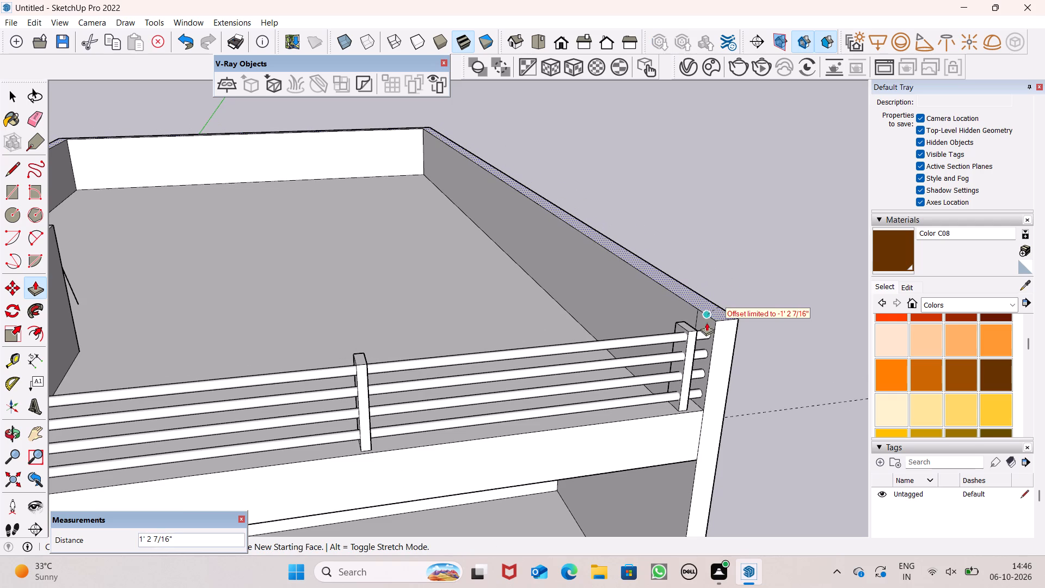
pyautogui.moveTo(706, 322); pyautogui.dragTo(697, 320)
# Examine the lowered roof walls, the railing and the building's front facade from several angles.
pyautogui.scroll(-5, 782, 228)
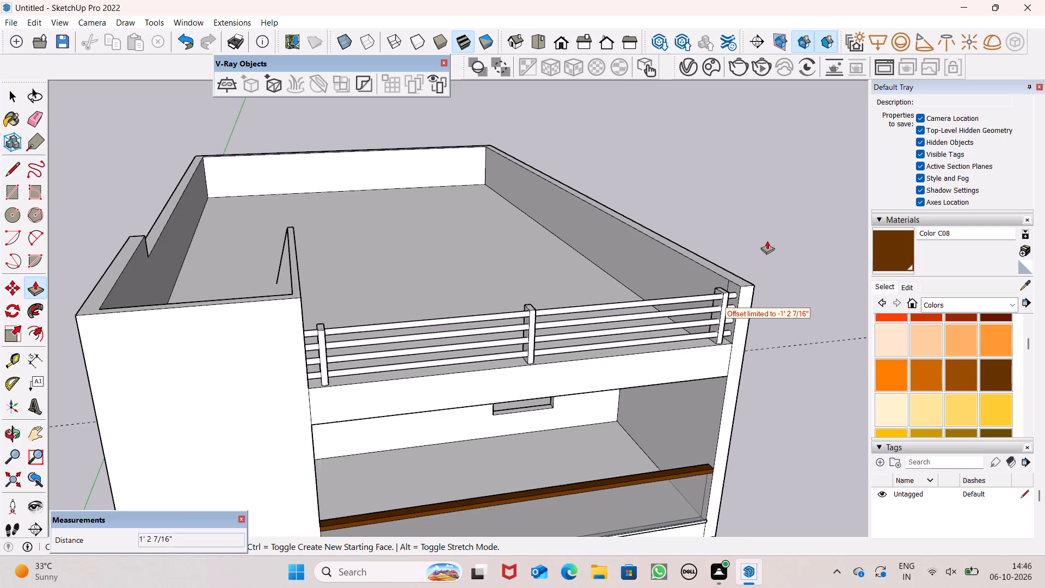
pyautogui.scroll(-4, 763, 241)
pyautogui.moveTo(760, 261); pyautogui.dragTo(636, 216, button='middle')
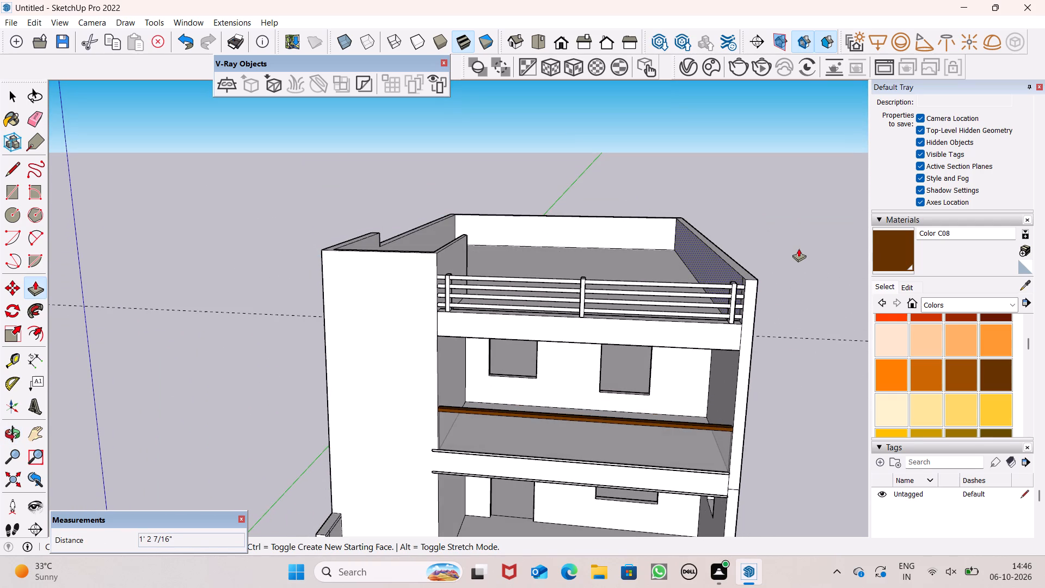
pyautogui.scroll(2, 760, 318)
pyautogui.scroll(-2, 756, 305)
pyautogui.scroll(-1, 776, 253)
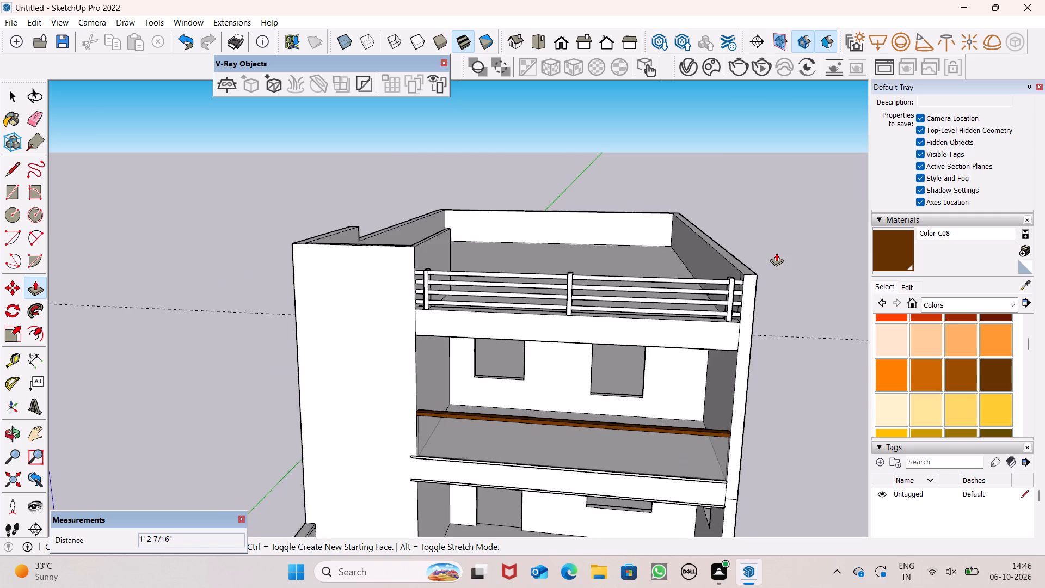
pyautogui.scroll(-8, 773, 243)
pyautogui.moveTo(730, 255); pyautogui.dragTo(727, 265, button='middle')
pyautogui.scroll(1, 741, 204)
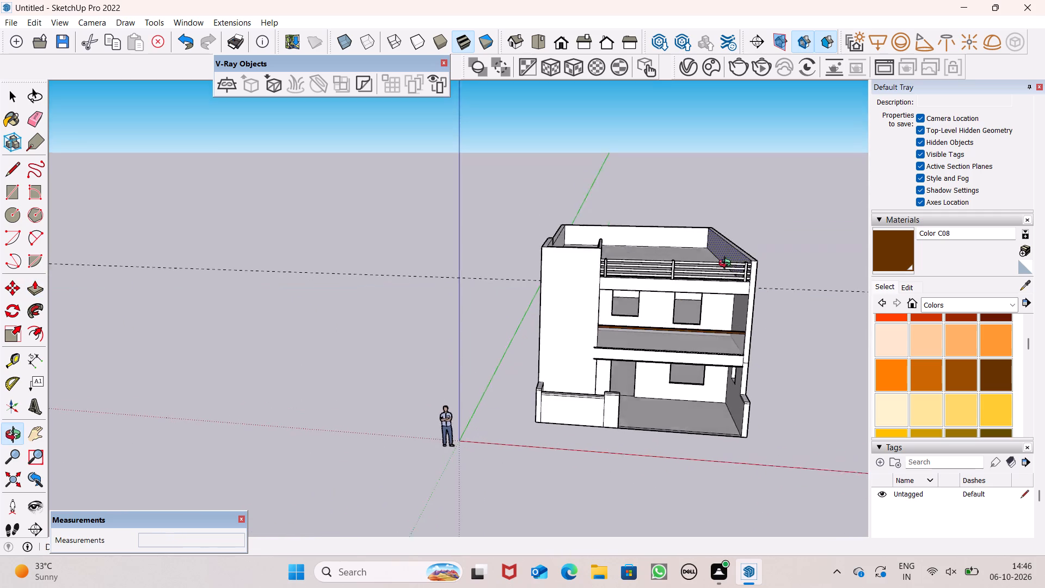
pyautogui.moveTo(727, 265); pyautogui.dragTo(726, 273, button='middle')
pyautogui.press('space')
pyautogui.scroll(8, 771, 261)
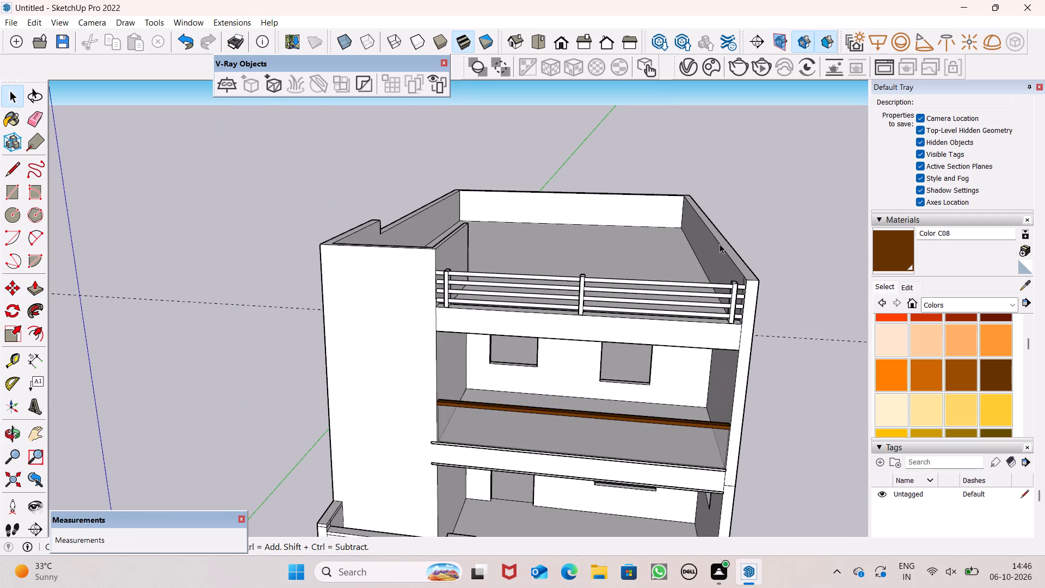
pyautogui.scroll(-5, 728, 229)
pyautogui.moveTo(728, 228); pyautogui.dragTo(789, 163, button='middle')
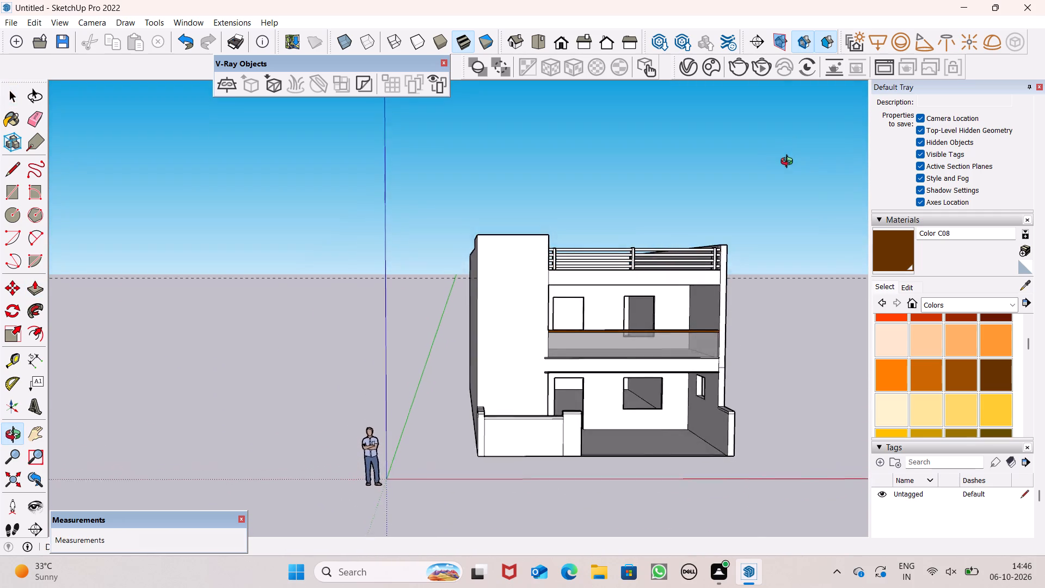
pyautogui.moveTo(789, 163); pyautogui.dragTo(749, 195, button='middle')
pyautogui.scroll(5, 789, 283)
pyautogui.scroll(1, 609, 230)
pyautogui.moveTo(609, 230); pyautogui.dragTo(616, 322, button='middle')
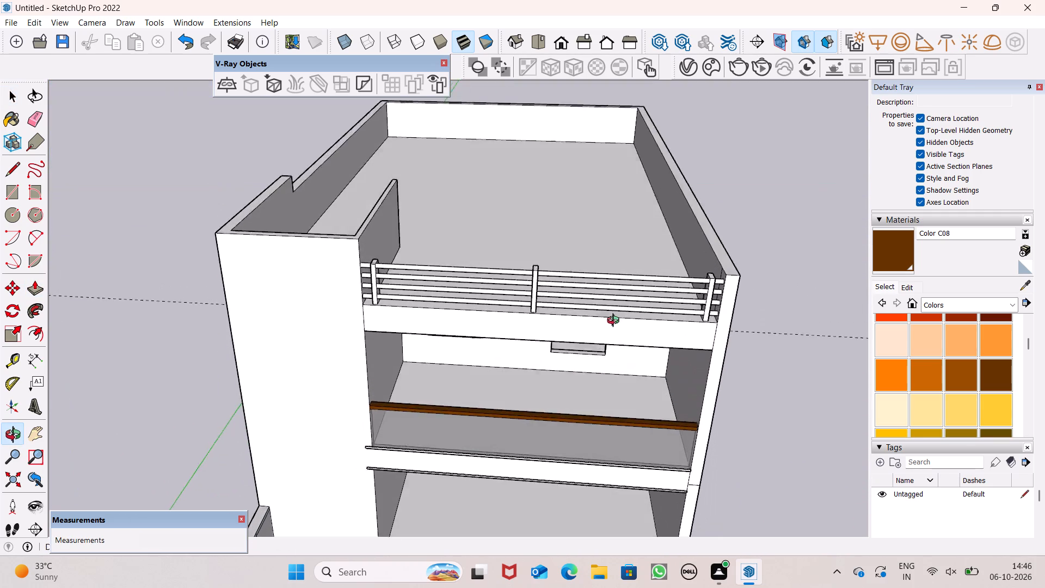
pyautogui.moveTo(616, 322); pyautogui.dragTo(661, 344, button='middle')
pyautogui.scroll(2, 557, 294)
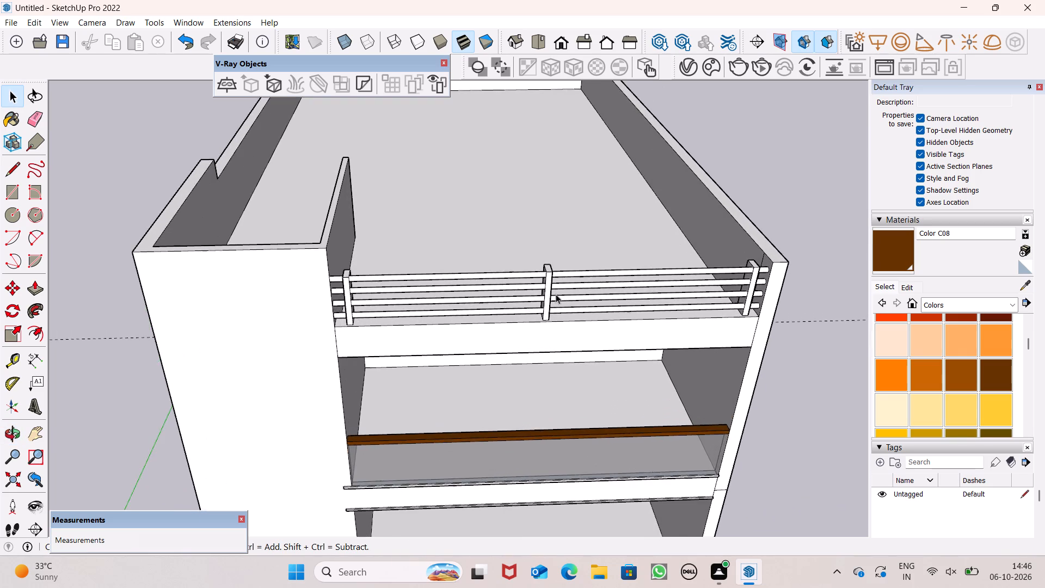
pyautogui.scroll(3, 528, 305)
pyautogui.scroll(1, 439, 282)
pyautogui.moveTo(579, 376); pyautogui.dragTo(441, 536, button='middle')
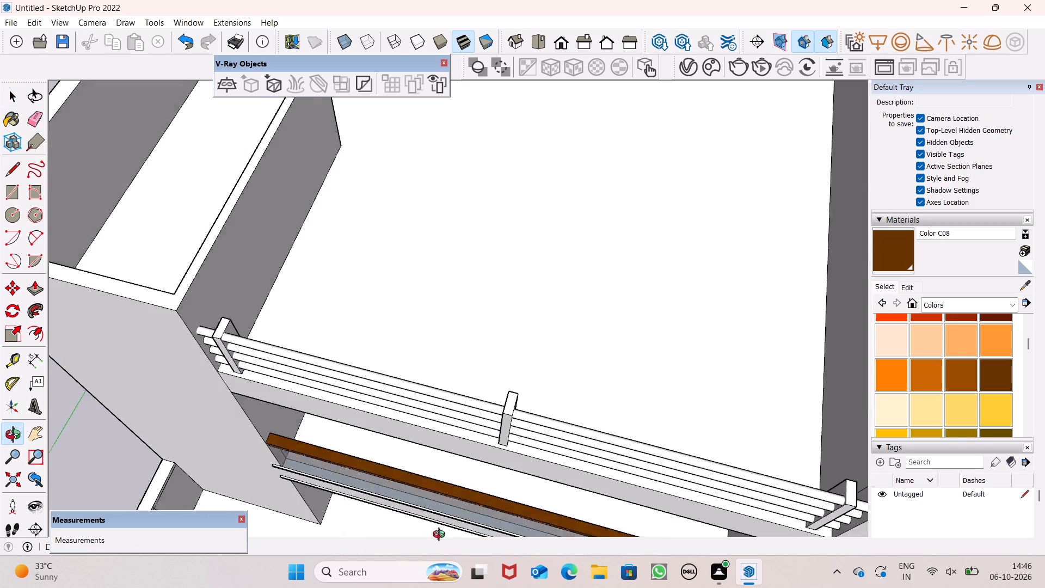
pyautogui.moveTo(441, 536); pyautogui.dragTo(585, 301, button='middle')
pyautogui.scroll(-3, 507, 224)
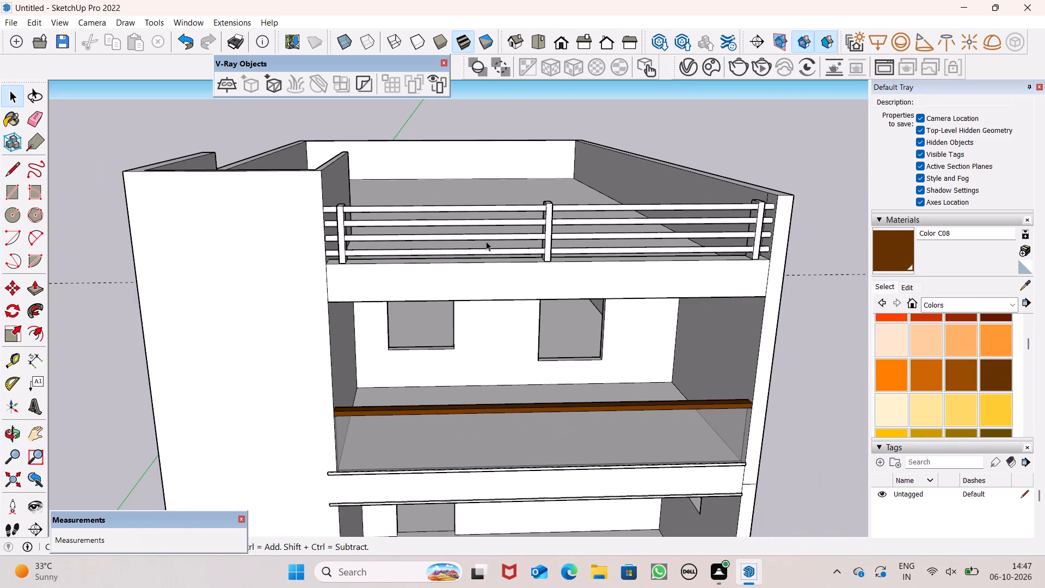
pyautogui.scroll(-5, 468, 282)
pyautogui.moveTo(655, 296); pyautogui.dragTo(632, 285, button='middle')
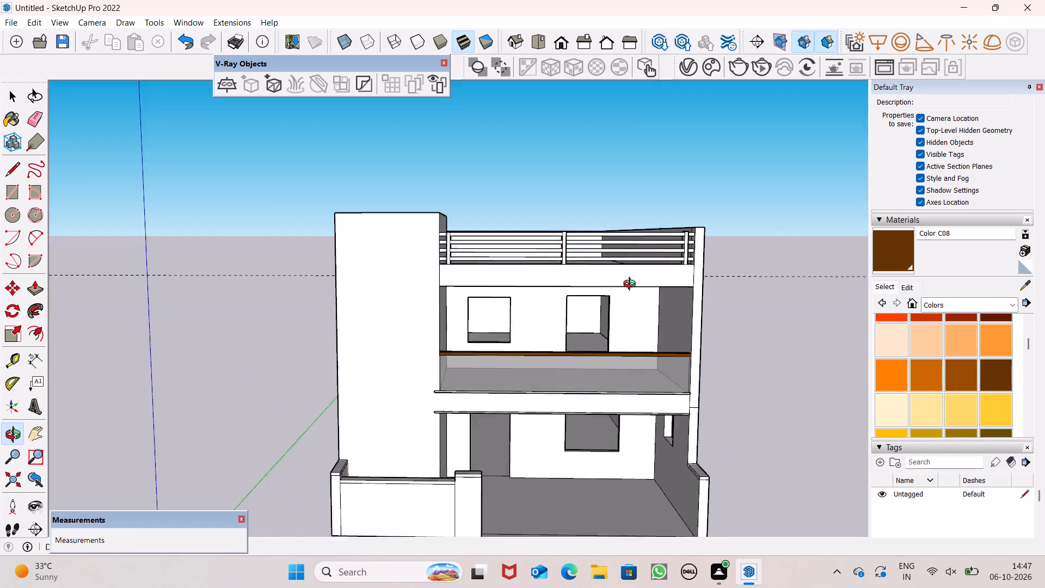
pyautogui.moveTo(632, 285); pyautogui.dragTo(630, 293, button='middle')
pyautogui.scroll(-1, 601, 238)
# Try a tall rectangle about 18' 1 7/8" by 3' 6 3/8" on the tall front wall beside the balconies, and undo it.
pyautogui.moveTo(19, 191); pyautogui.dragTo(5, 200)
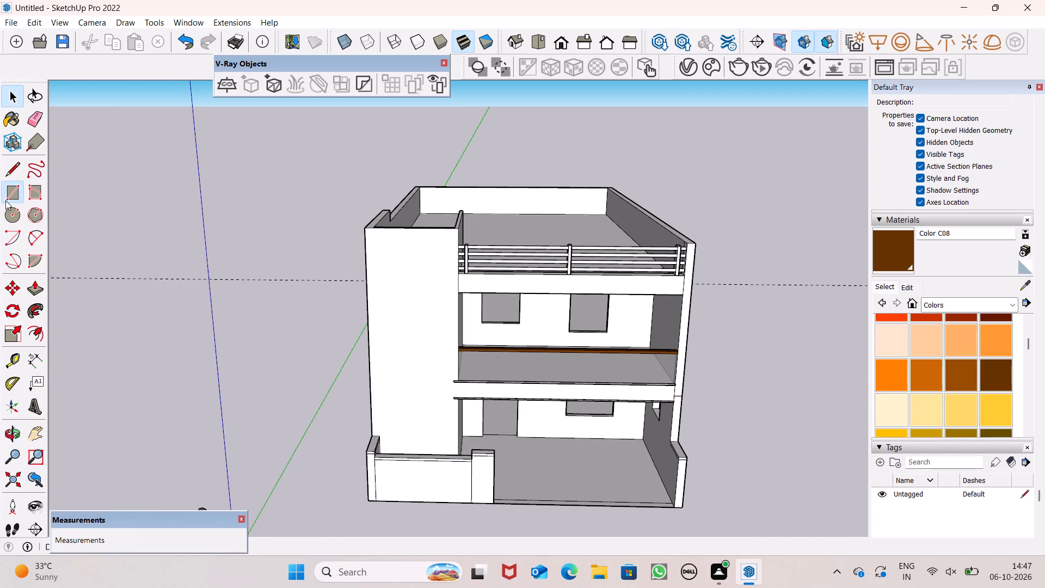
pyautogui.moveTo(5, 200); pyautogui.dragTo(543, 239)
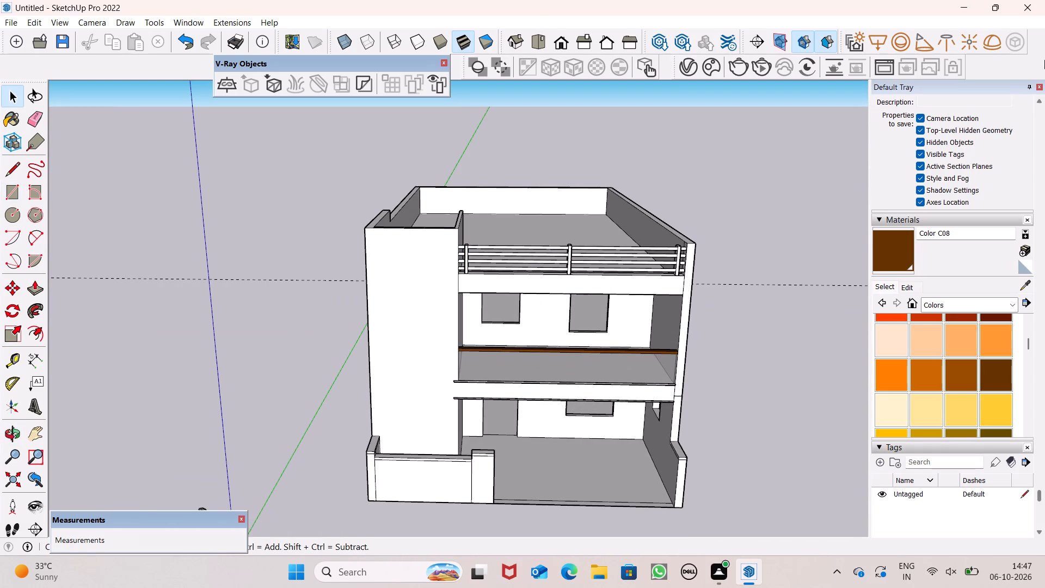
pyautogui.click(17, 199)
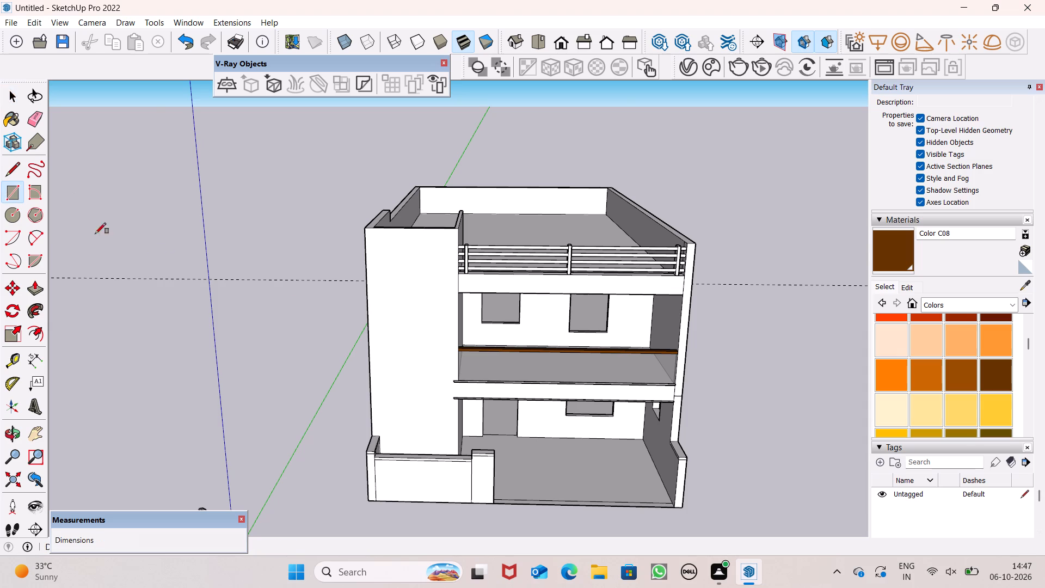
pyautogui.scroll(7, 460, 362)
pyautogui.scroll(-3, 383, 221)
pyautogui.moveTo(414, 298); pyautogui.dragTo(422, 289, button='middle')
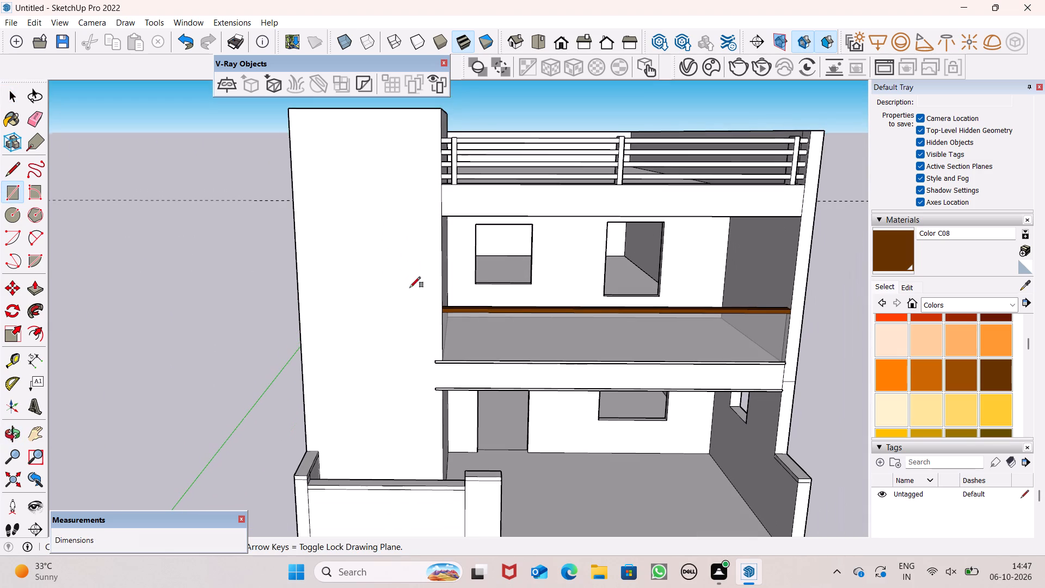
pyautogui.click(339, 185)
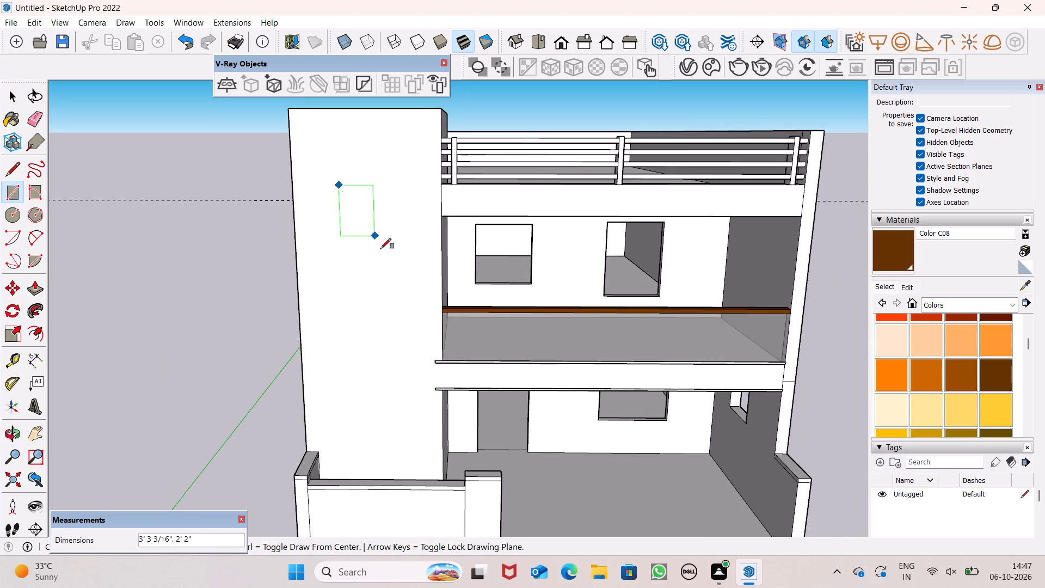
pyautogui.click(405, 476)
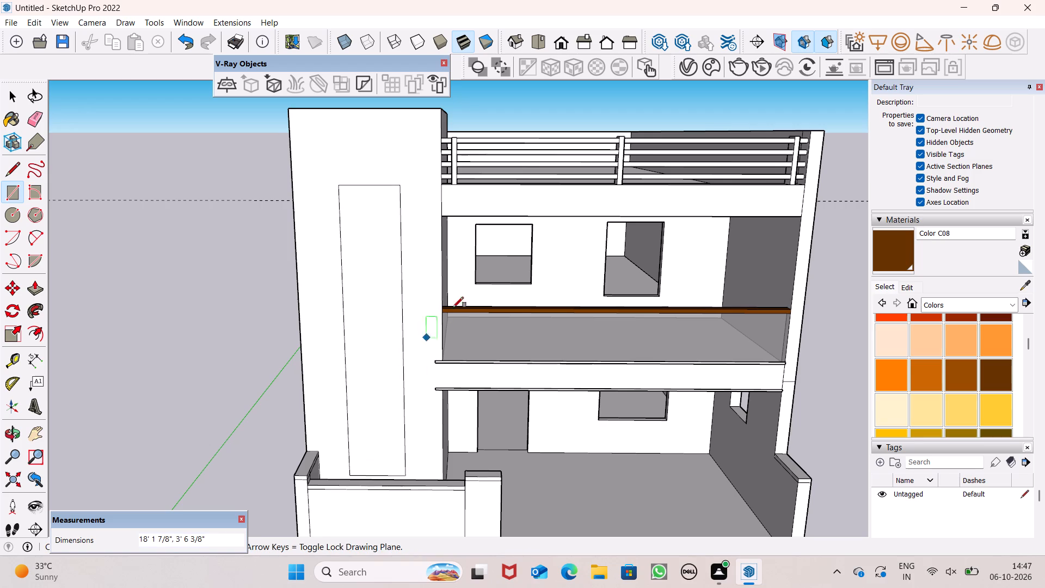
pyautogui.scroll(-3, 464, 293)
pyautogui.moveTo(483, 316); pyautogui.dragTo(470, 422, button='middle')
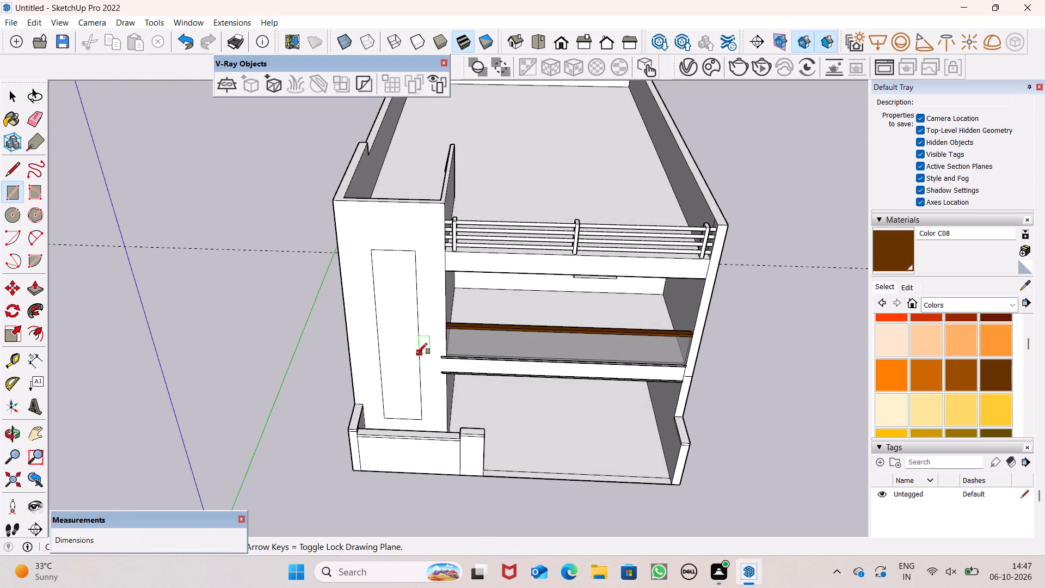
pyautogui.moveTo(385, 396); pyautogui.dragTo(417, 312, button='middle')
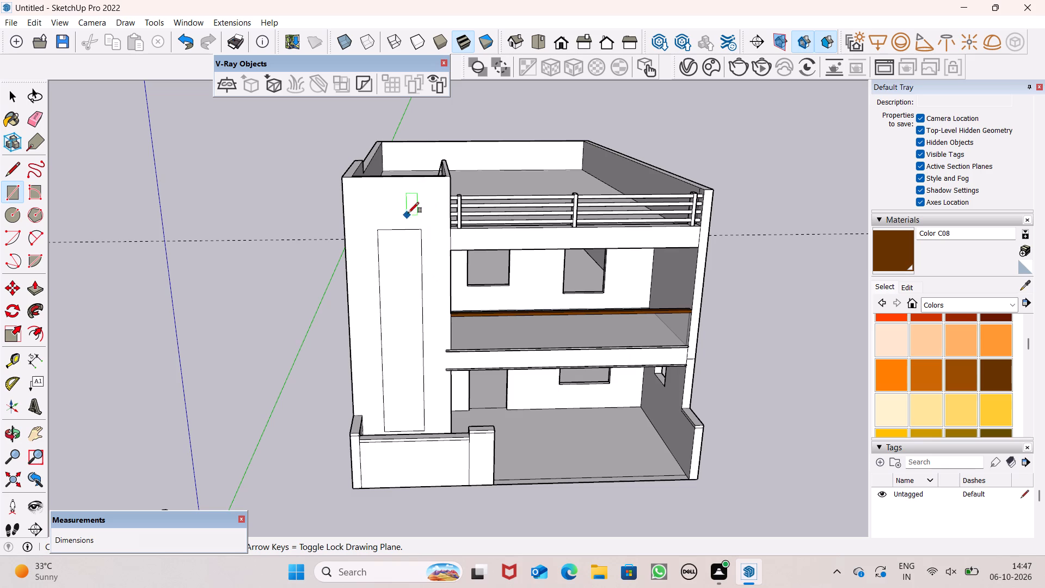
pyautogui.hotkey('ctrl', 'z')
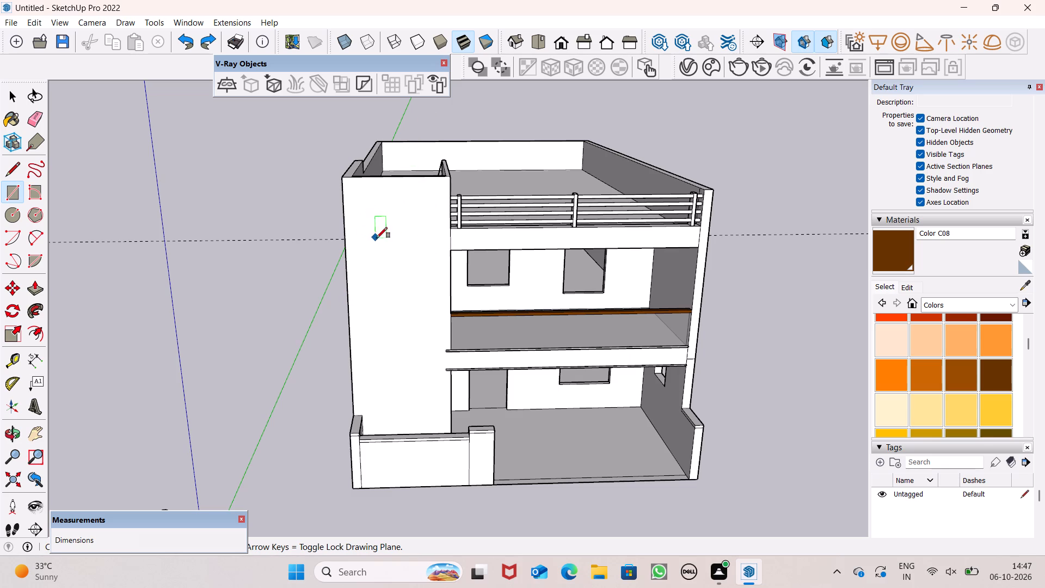
# Draw a tall rectangle about 17' 6" by 4' 7" on the front face of the tall block beside the balconies.
pyautogui.moveTo(411, 283); pyautogui.dragTo(403, 241, button='middle')
pyautogui.scroll(-1, 406, 243)
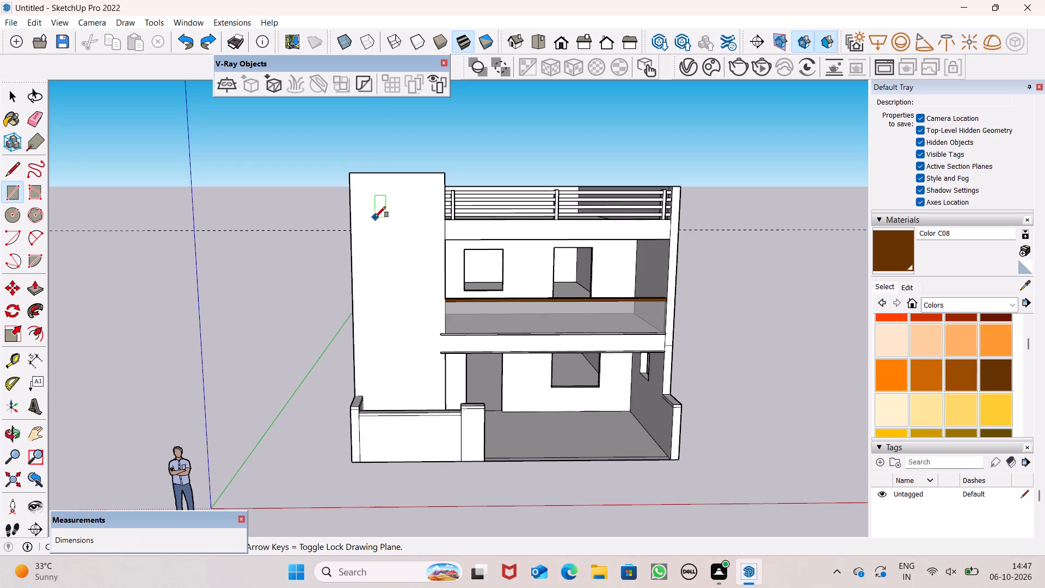
pyautogui.click(371, 215)
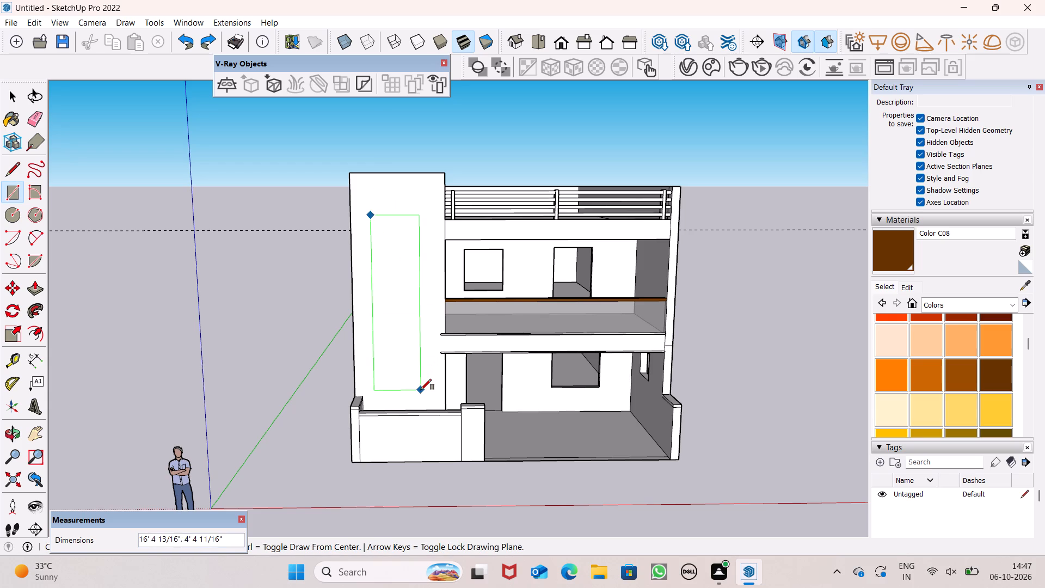
pyautogui.scroll(1, 421, 376)
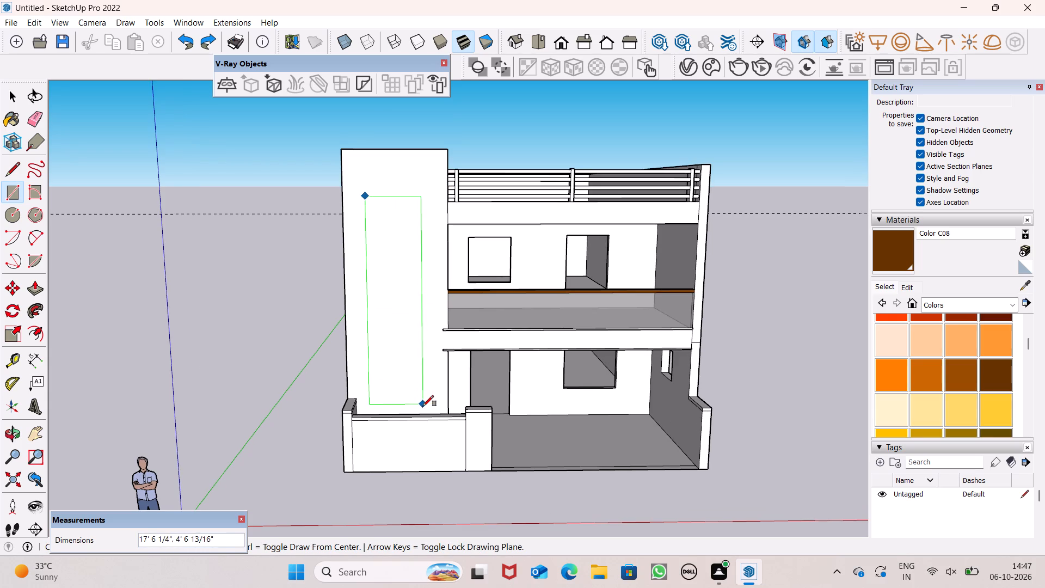
pyautogui.click(425, 407)
pyautogui.press('space')
pyautogui.press('space')
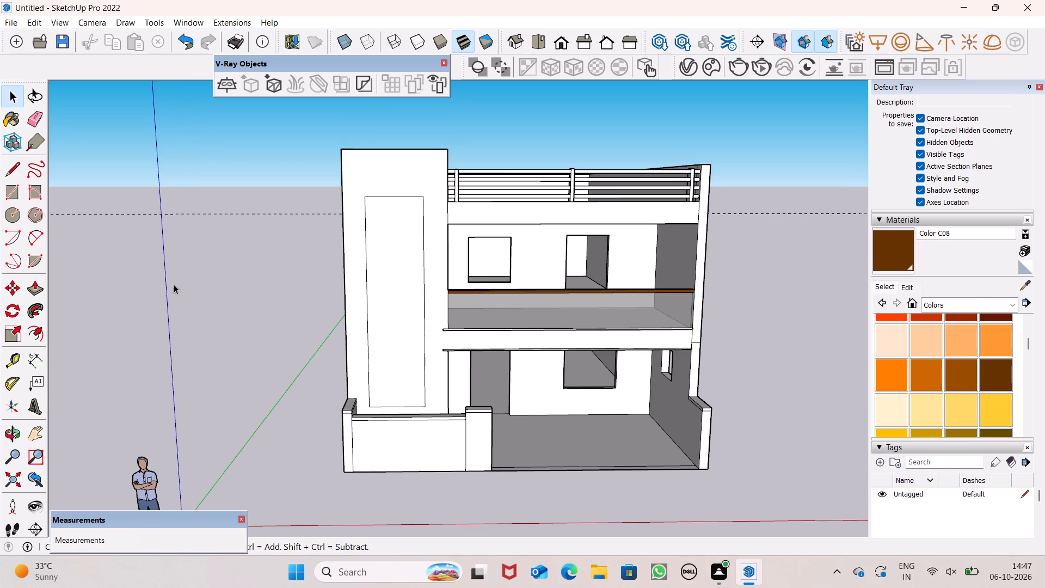
# Offset the tall rectangle's outline inward about 9" to form a border frame.
pyautogui.click(39, 338)
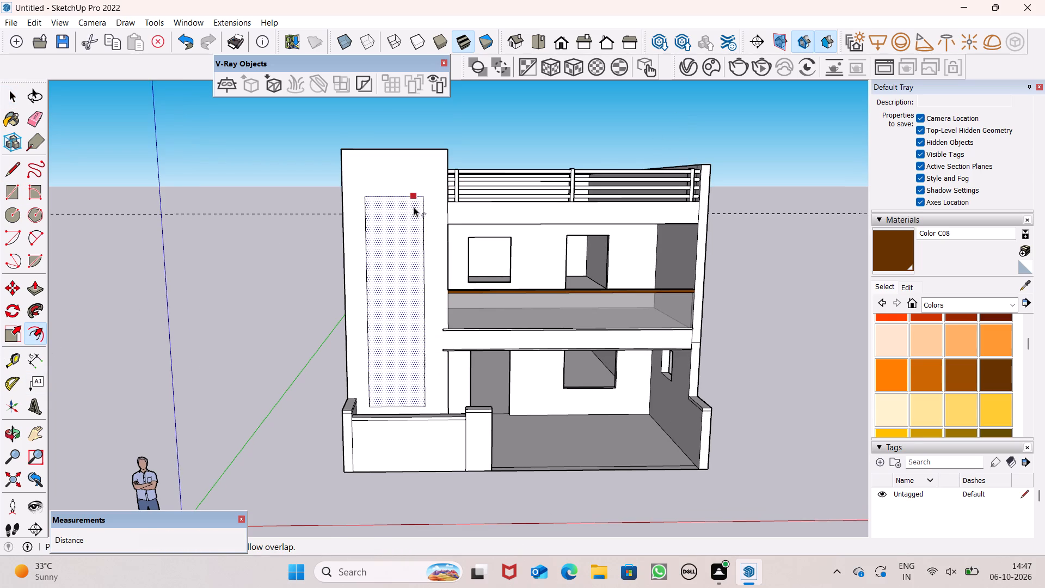
pyautogui.click(401, 203)
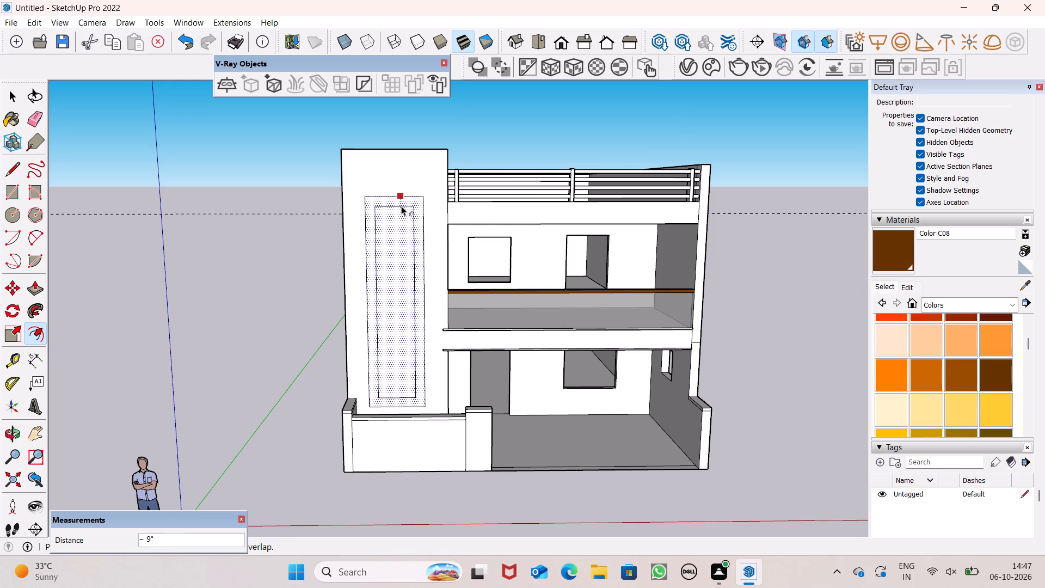
pyautogui.press('space')
pyautogui.scroll(-1, 376, 349)
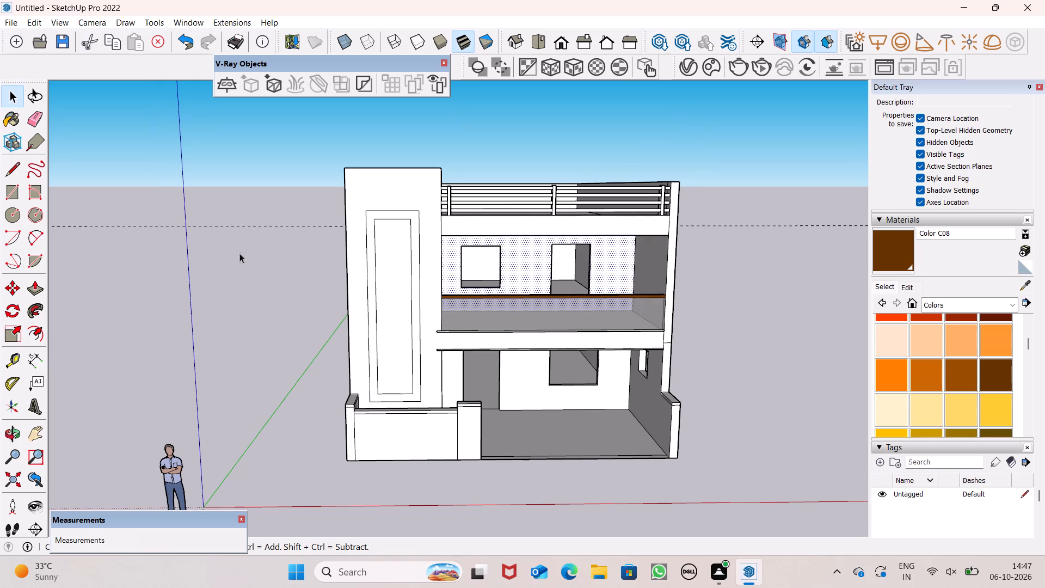
pyautogui.click(763, 291)
pyautogui.scroll(1, 408, 202)
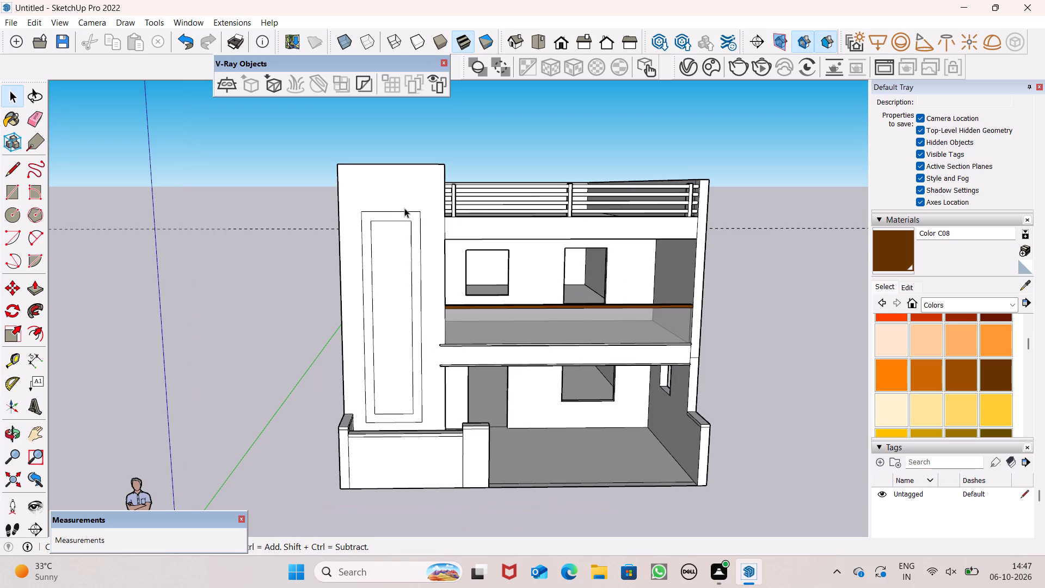
# Push/Pull the border frame between the two rectangles outward 5" from the tall block's facade.
pyautogui.moveTo(405, 228); pyautogui.dragTo(375, 366, button='middle')
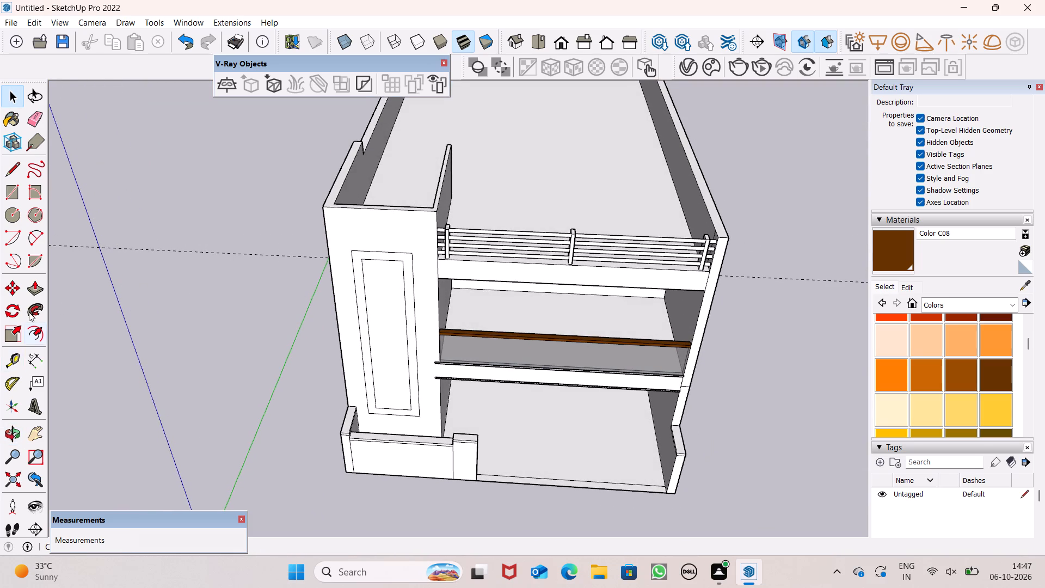
pyautogui.click(34, 286)
pyautogui.scroll(5, 474, 266)
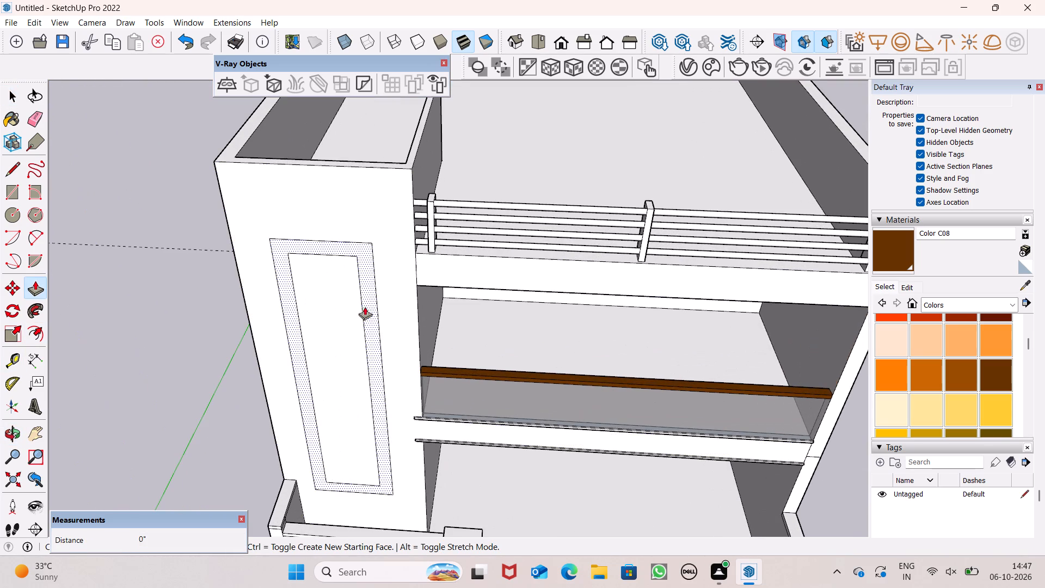
pyautogui.click(371, 303)
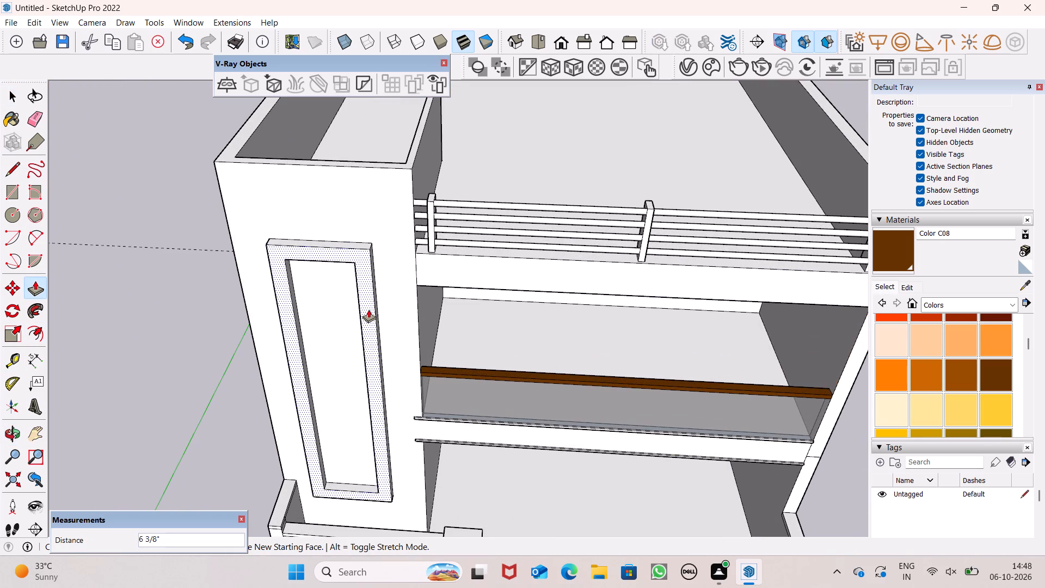
pyautogui.press('5')
pyautogui.hotkey('shift', '"')
pyautogui.press('Return')
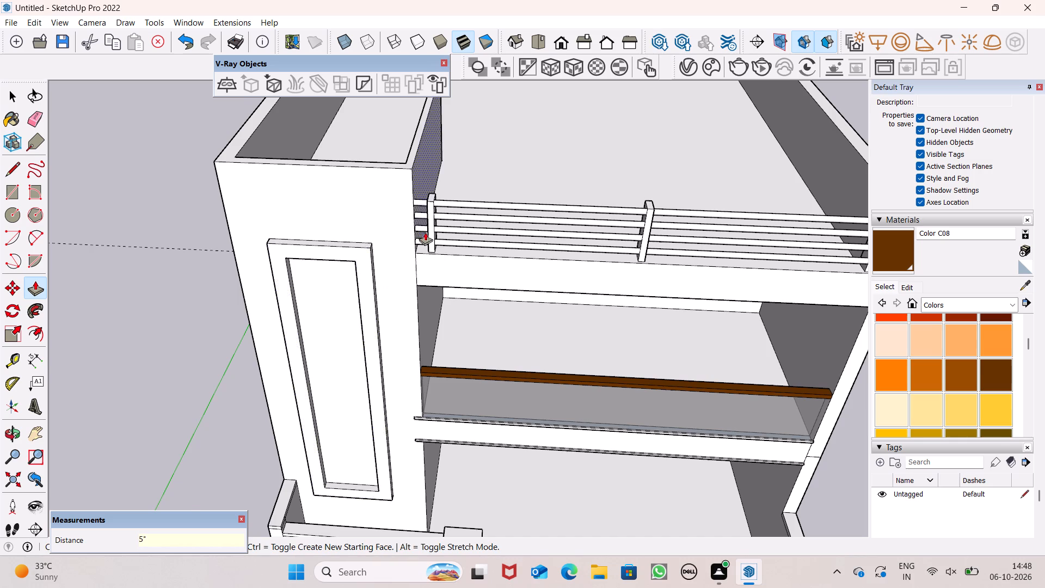
# Examine the raised frame and the overall front facade from above and from the front.
pyautogui.scroll(-4, 425, 232)
pyautogui.scroll(-3, 495, 194)
pyautogui.scroll(1, 495, 195)
pyautogui.scroll(-2, 495, 200)
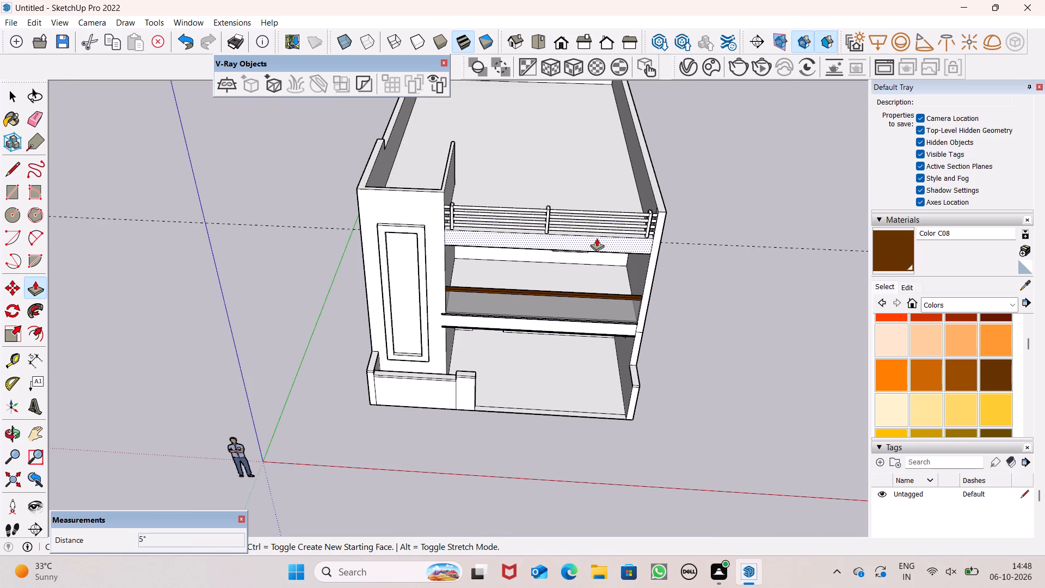
pyautogui.scroll(-2, 561, 306)
pyautogui.moveTo(671, 407); pyautogui.dragTo(700, 313, button='middle')
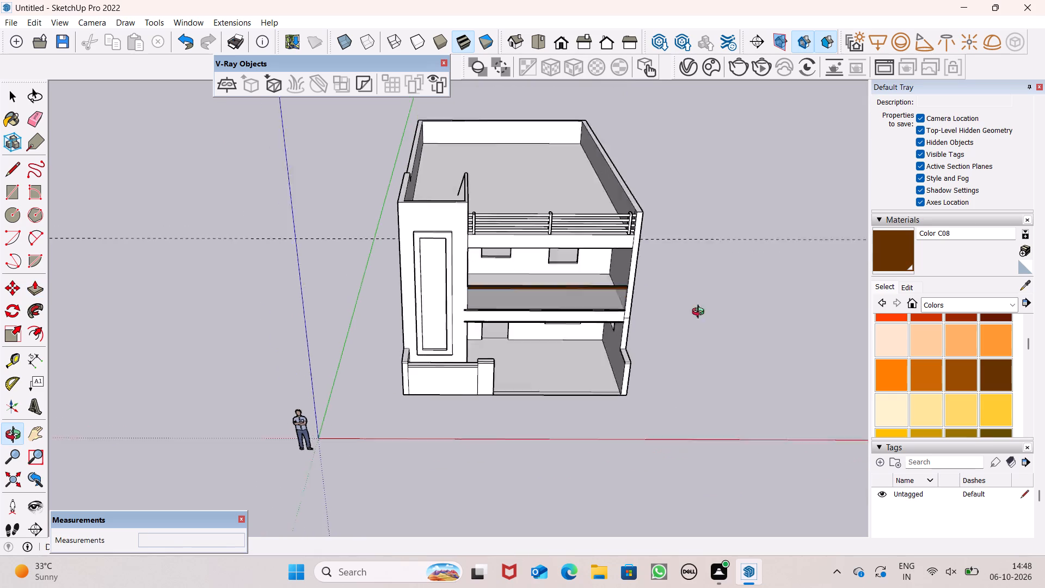
pyautogui.moveTo(700, 313); pyautogui.dragTo(686, 256, button='middle')
pyautogui.scroll(1, 671, 348)
pyautogui.scroll(-1, 670, 348)
pyautogui.scroll(2, 670, 348)
pyautogui.scroll(6, 637, 266)
pyautogui.scroll(-2, 579, 276)
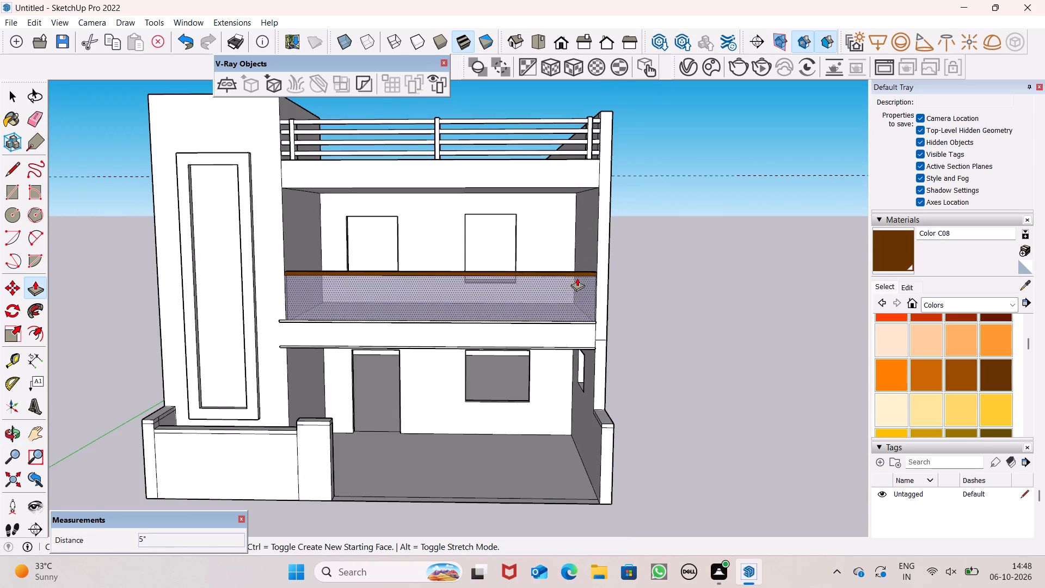
# Erase the short horizontal and vertical edges where the first-floor slab's front face meets the end of the side wall.
pyautogui.scroll(2, 599, 337)
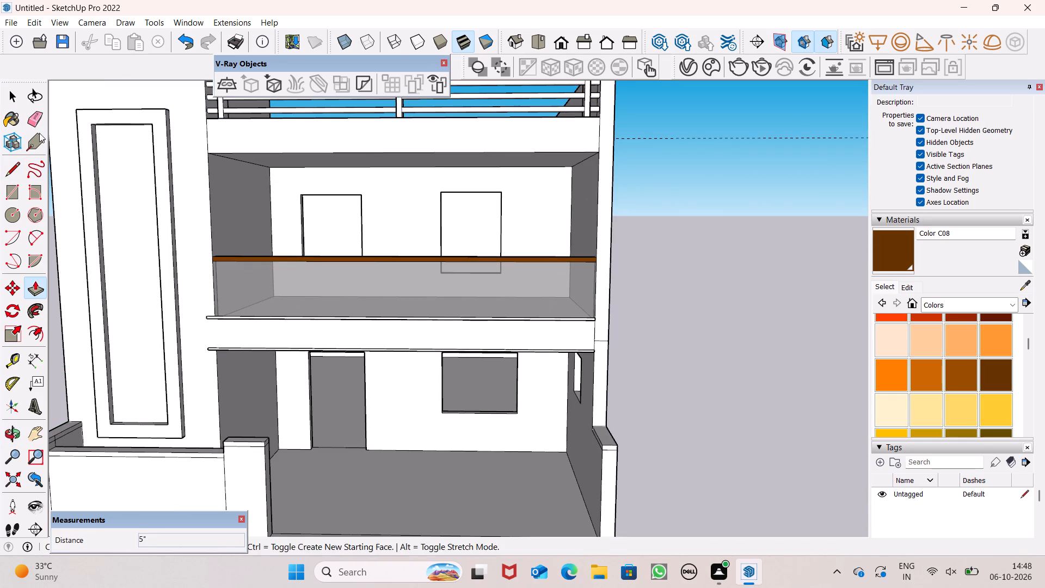
pyautogui.click(41, 125)
pyautogui.scroll(3, 616, 338)
pyautogui.click(597, 338)
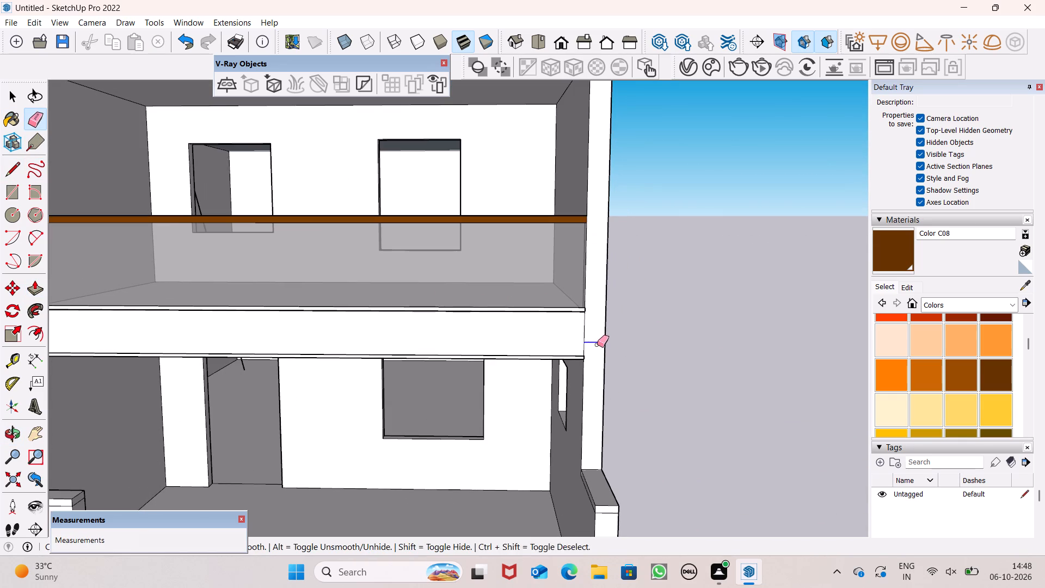
pyautogui.moveTo(593, 336); pyautogui.dragTo(577, 341)
pyautogui.scroll(-6, 642, 308)
pyautogui.scroll(-1, 635, 468)
pyautogui.scroll(2, 633, 468)
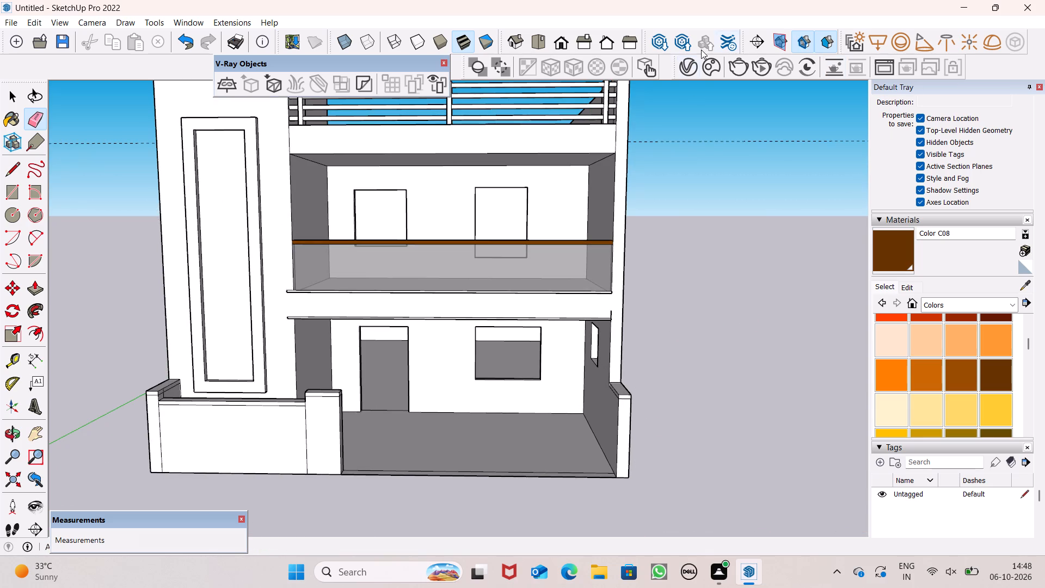
pyautogui.scroll(-3, 598, 229)
pyautogui.scroll(1, 624, 152)
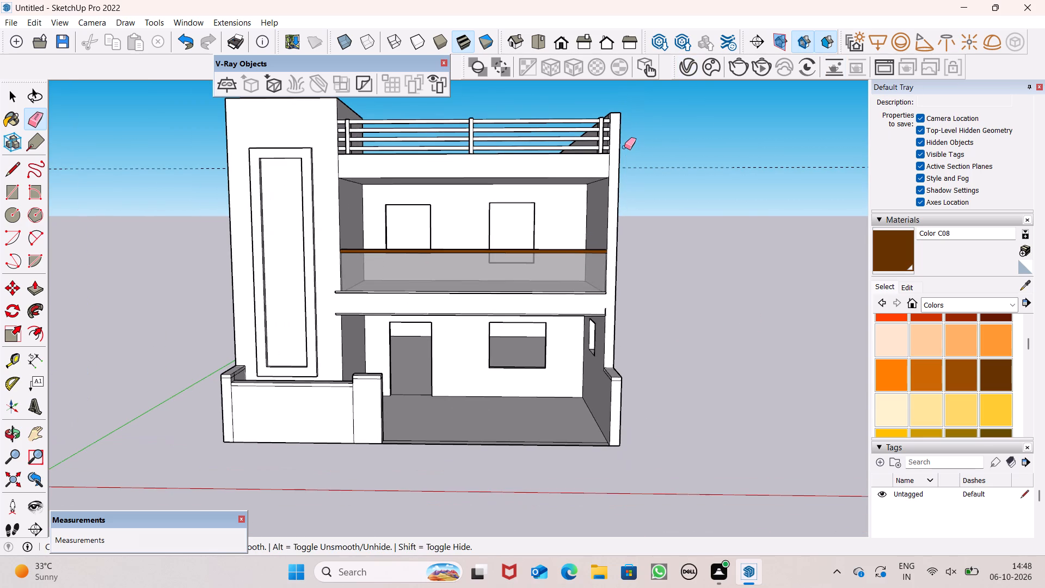
pyautogui.scroll(1, 623, 83)
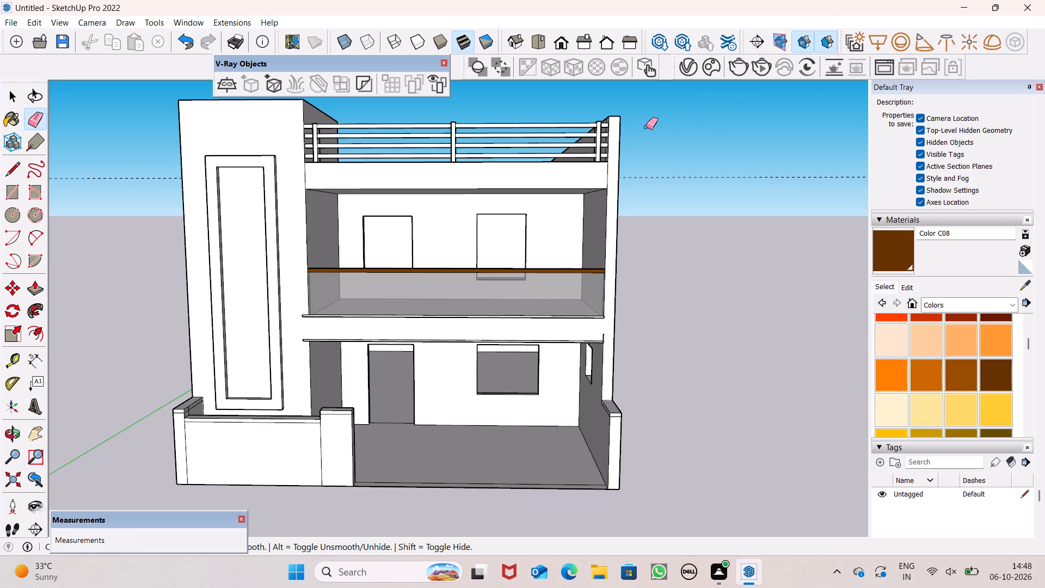
# Place a horizontal guide on the front face of the roof slab, parallel to and above its bottom edge.
pyautogui.moveTo(470, 204); pyautogui.dragTo(469, 307, button='middle')
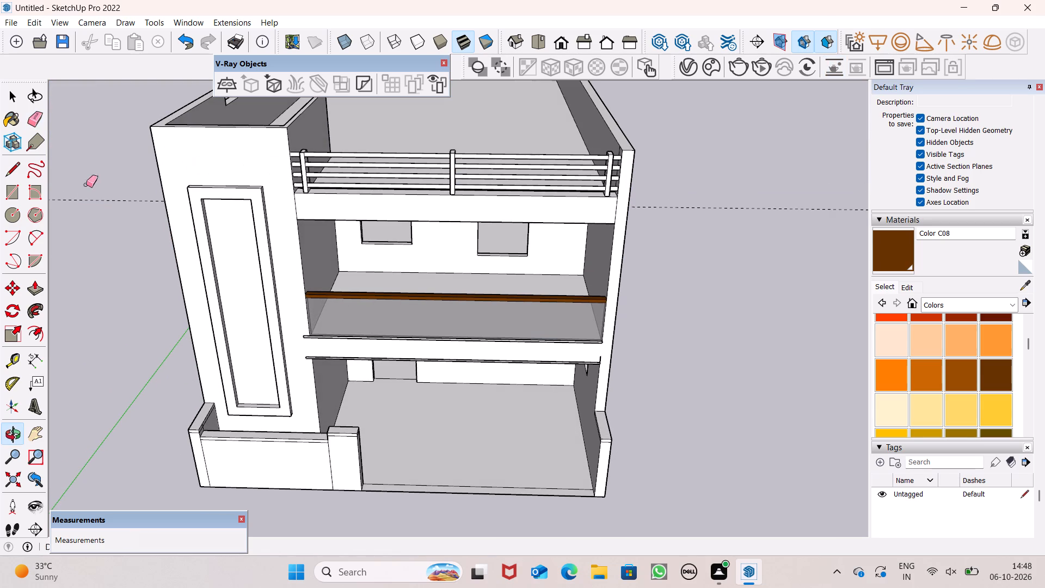
pyautogui.click(11, 362)
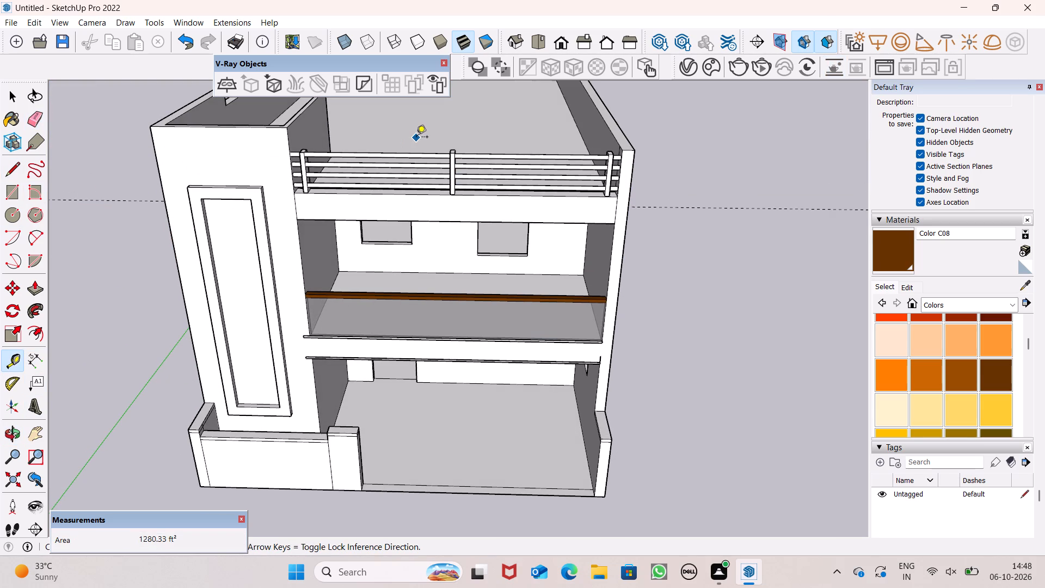
pyautogui.scroll(4, 322, 232)
pyautogui.click(331, 215)
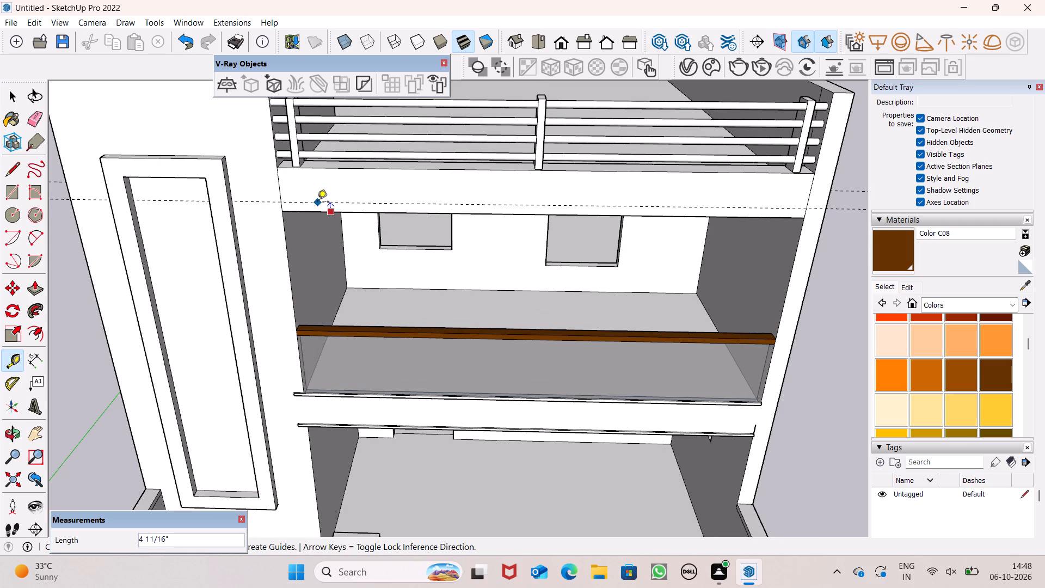
pyautogui.click(318, 197)
pyautogui.press('space')
pyautogui.scroll(-2, 315, 191)
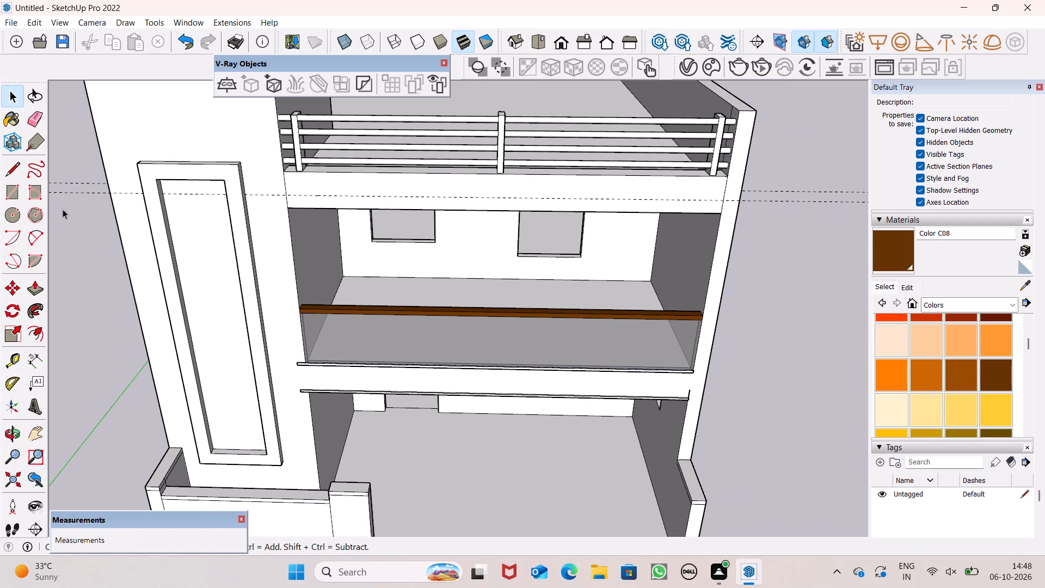
# Draw a line about 20' 8" long along the guide across the full front face of the roof slab.
pyautogui.click(9, 174)
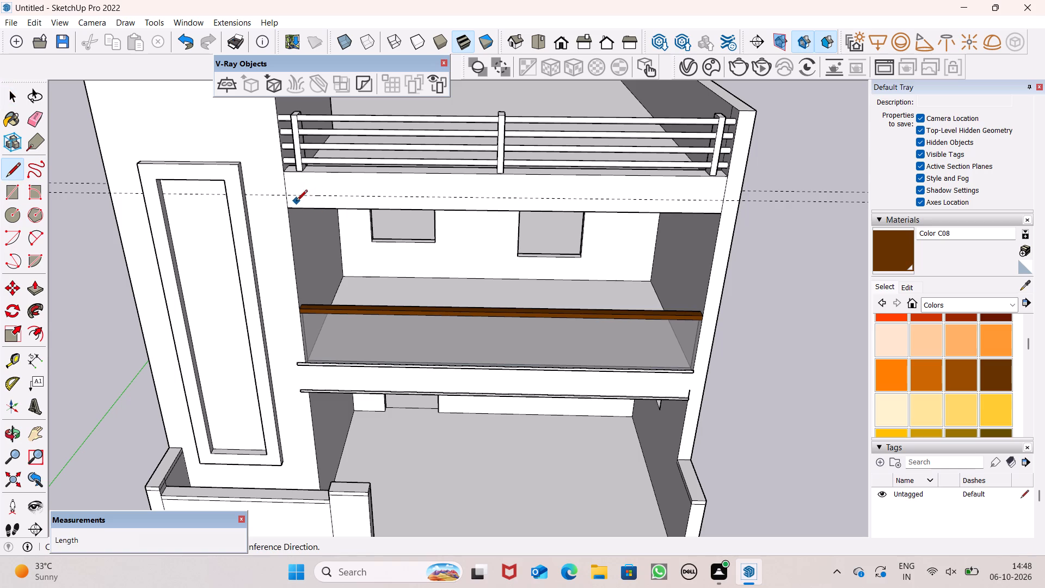
pyautogui.scroll(-4, 417, 201)
pyautogui.moveTo(440, 192); pyautogui.dragTo(478, 133, button='middle')
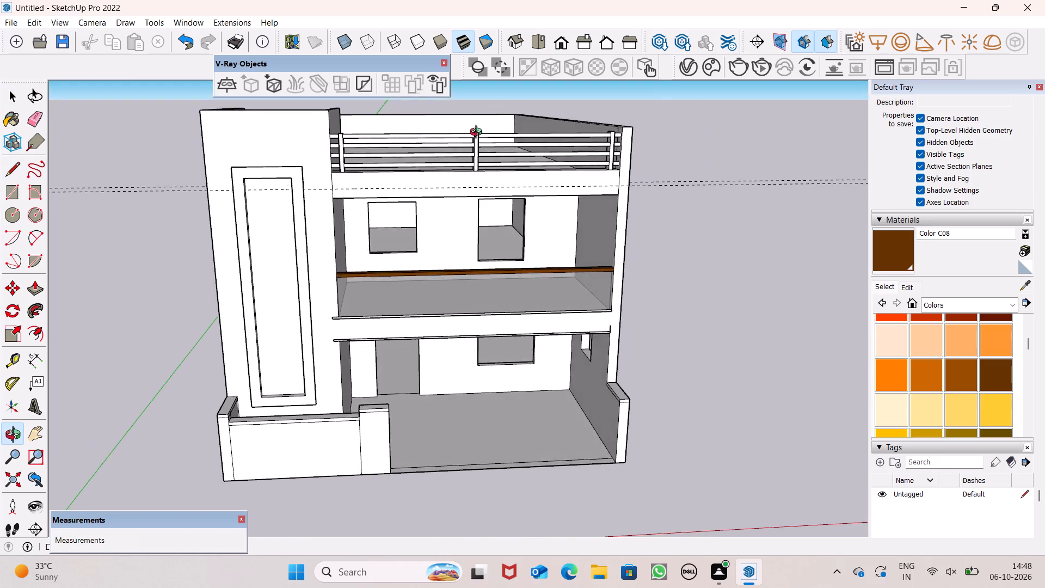
pyautogui.moveTo(478, 133); pyautogui.dragTo(481, 97, button='middle')
pyautogui.scroll(4, 424, 170)
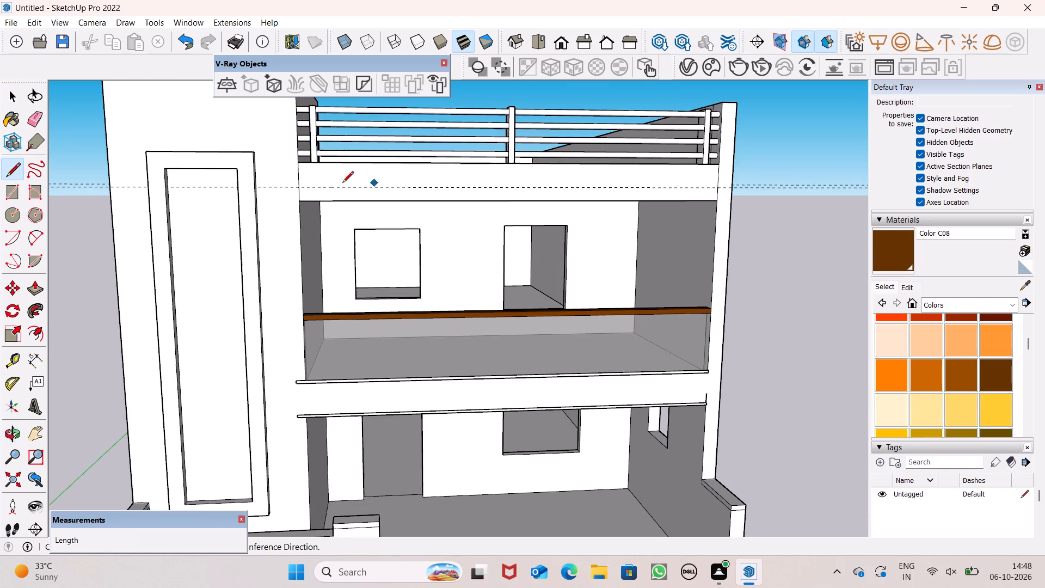
pyautogui.moveTo(302, 189); pyautogui.dragTo(314, 185)
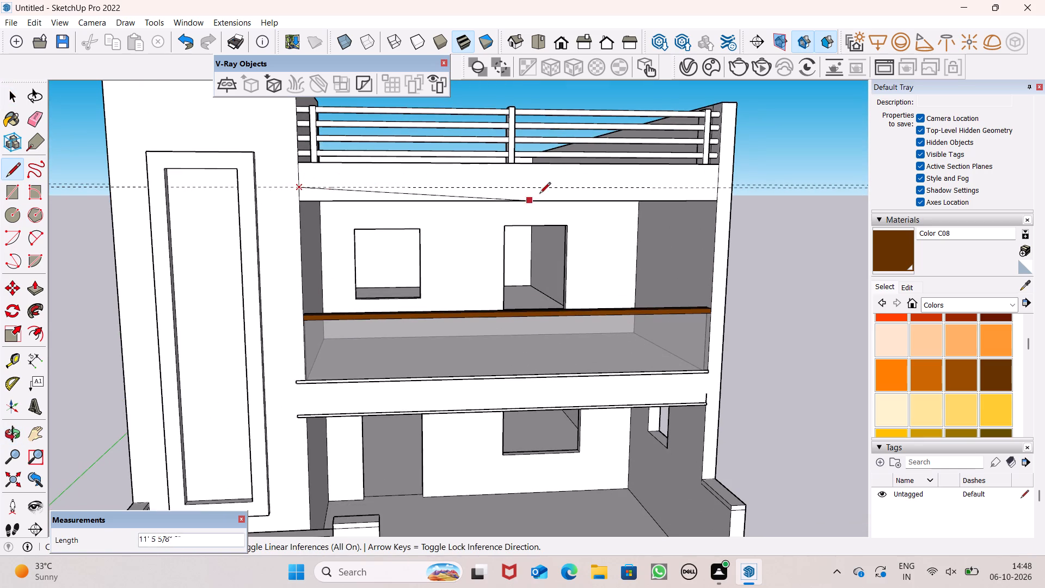
pyautogui.click(714, 190)
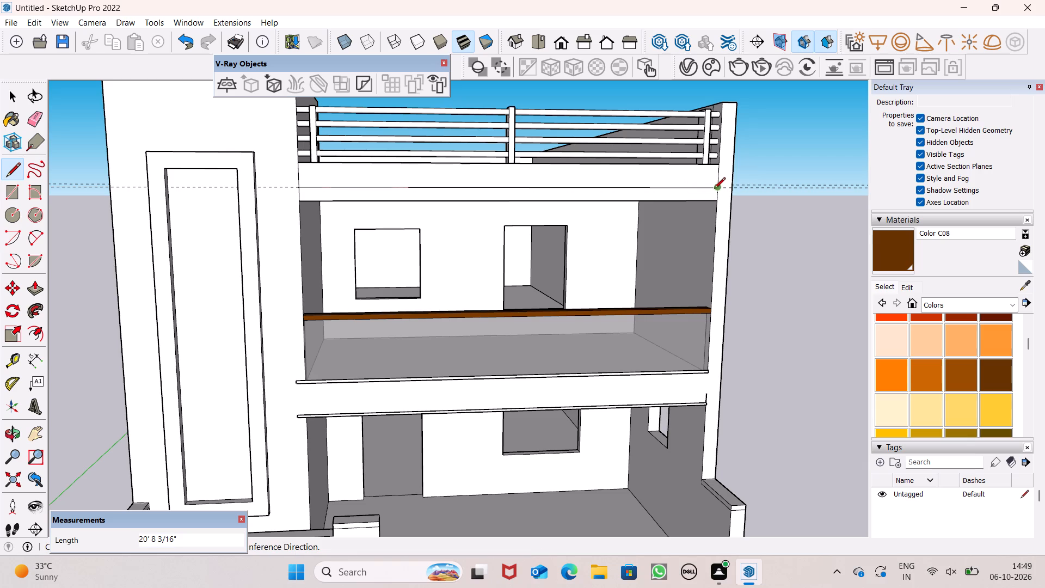
pyautogui.press('space')
# Extend the roof slab's dividing line 9" across the end of the side wall to its outer edge.
pyautogui.scroll(5, 752, 199)
pyautogui.moveTo(747, 186); pyautogui.dragTo(728, 209, button='middle')
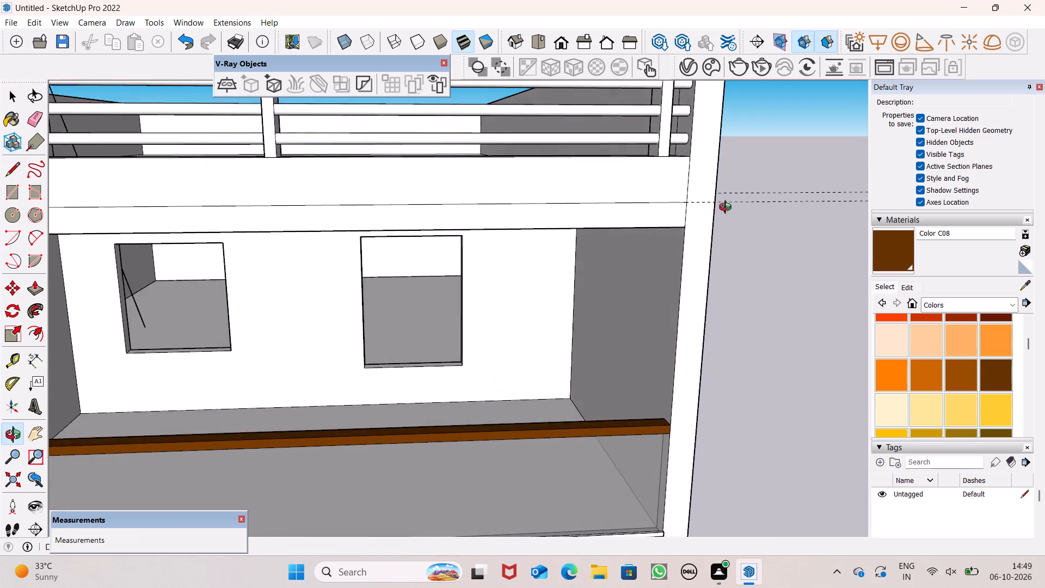
pyautogui.moveTo(728, 209); pyautogui.dragTo(718, 209, button='middle')
pyautogui.click(13, 166)
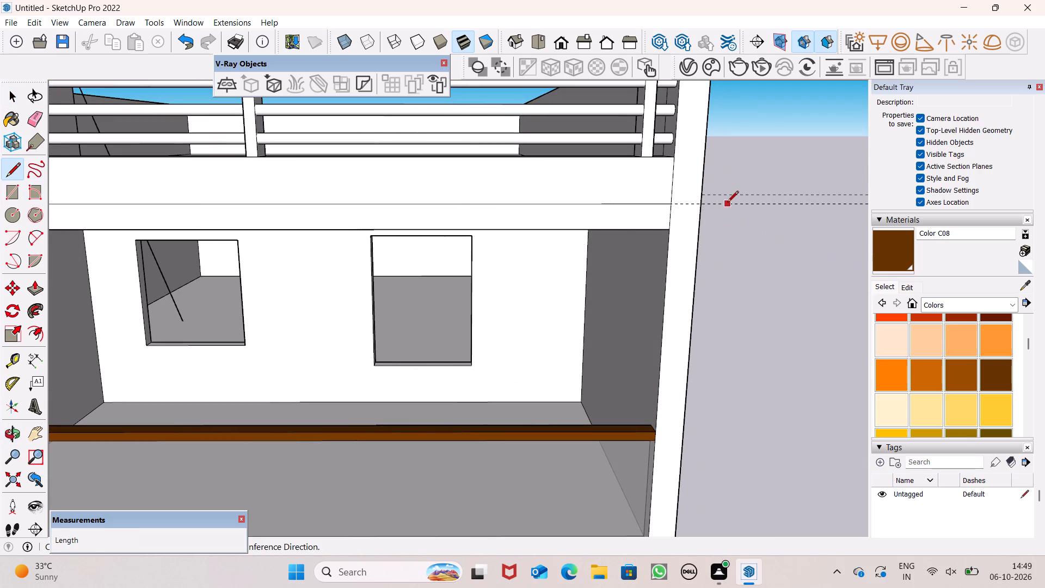
pyautogui.click(669, 205)
pyautogui.click(700, 205)
# Erase the short vertical edge between the roof slab's lower strip and the side wall end, below the dividing line.
pyautogui.moveTo(29, 120); pyautogui.dragTo(37, 122)
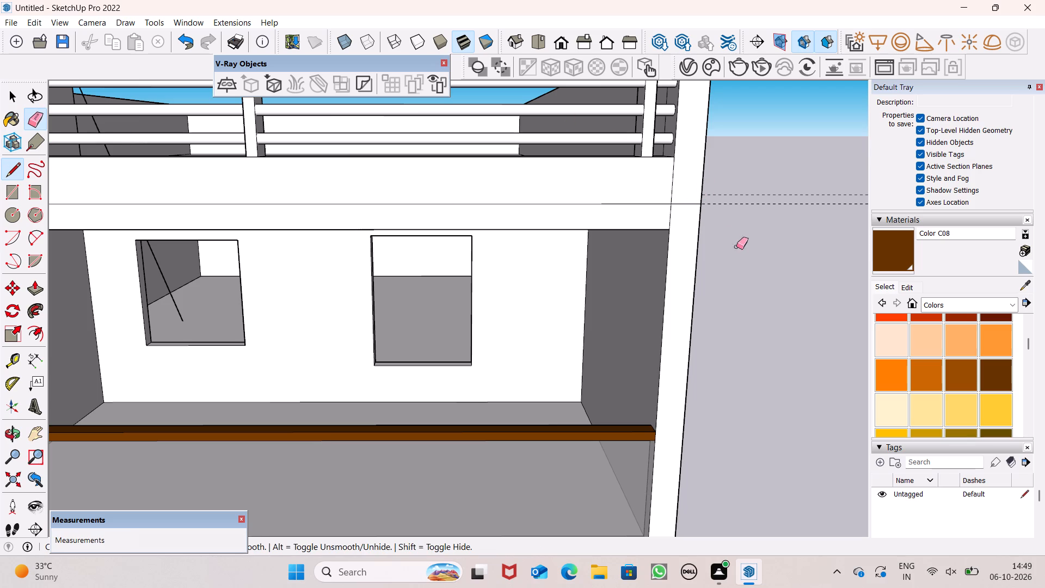
pyautogui.moveTo(678, 220); pyautogui.dragTo(665, 218)
pyautogui.scroll(-8, 721, 196)
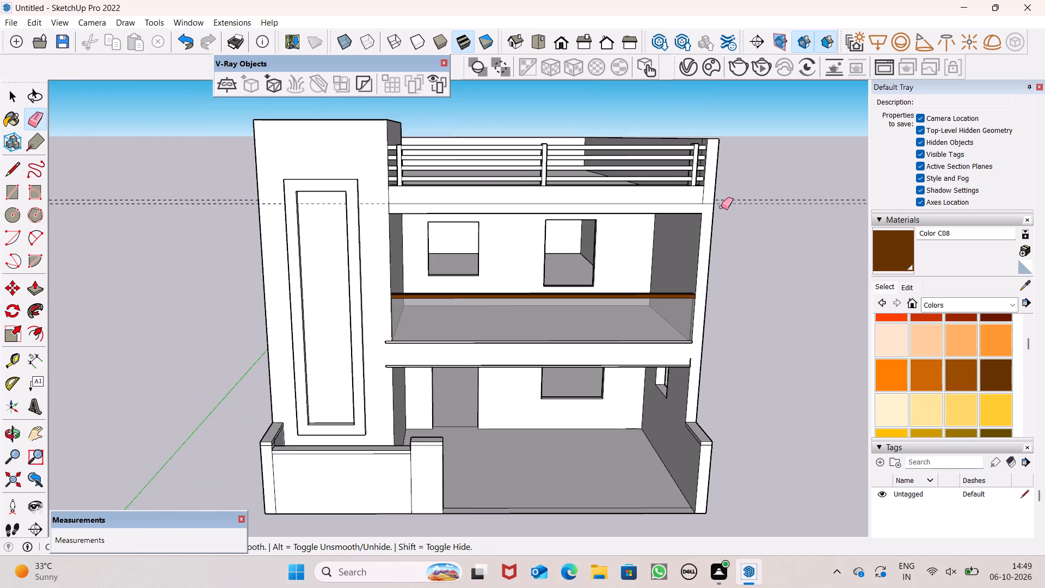
pyautogui.scroll(-1, 721, 207)
pyautogui.scroll(8, 703, 399)
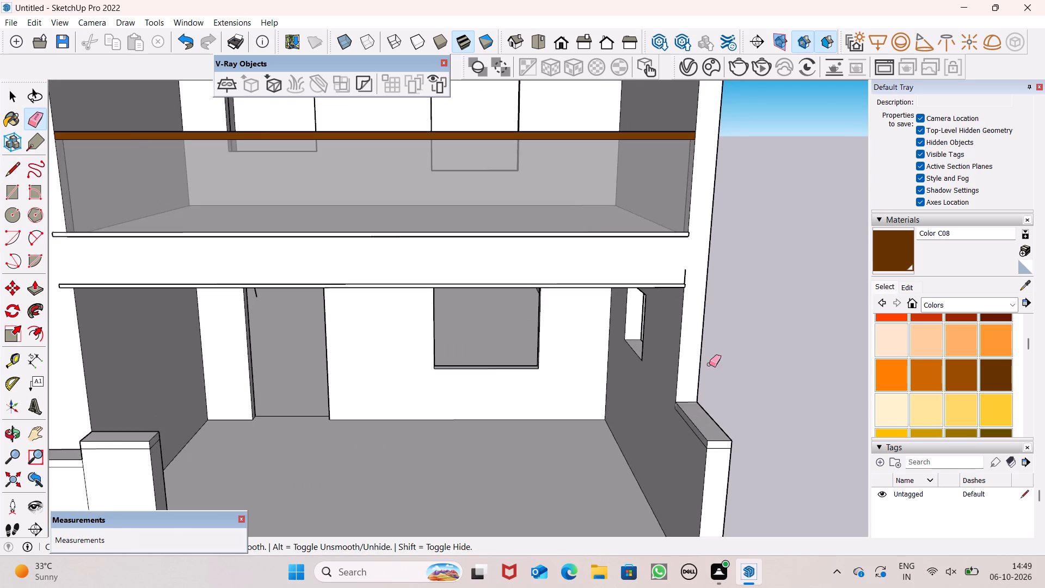
# Erase the leftover vertical edge stub where the first-floor slab's lower trim meets the side wall end.
pyautogui.scroll(-4, 710, 371)
pyautogui.moveTo(709, 364); pyautogui.dragTo(692, 395, button='middle')
pyautogui.scroll(3, 693, 324)
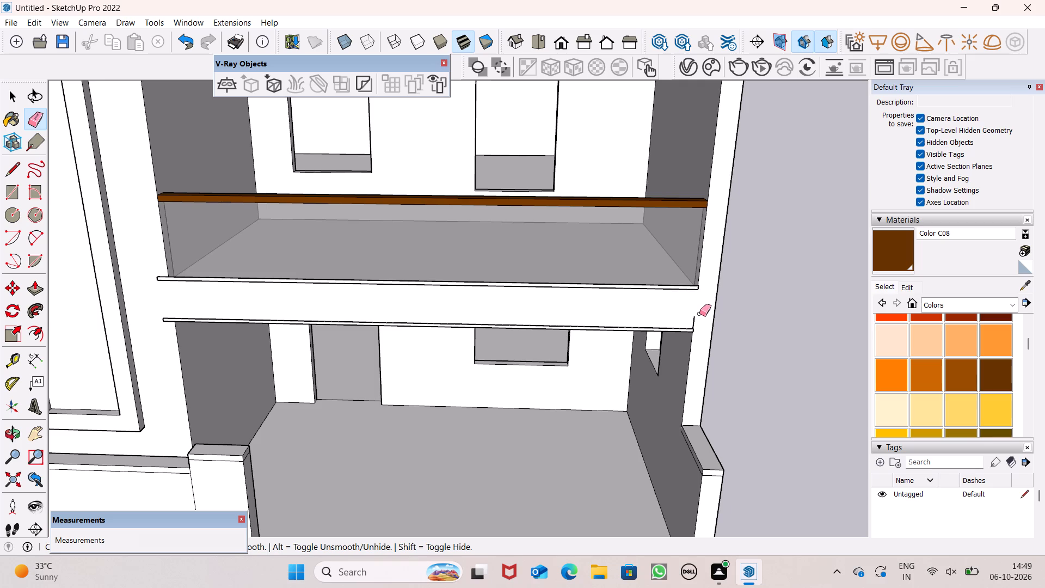
pyautogui.click(693, 318)
pyautogui.scroll(-6, 706, 358)
pyautogui.scroll(5, 718, 305)
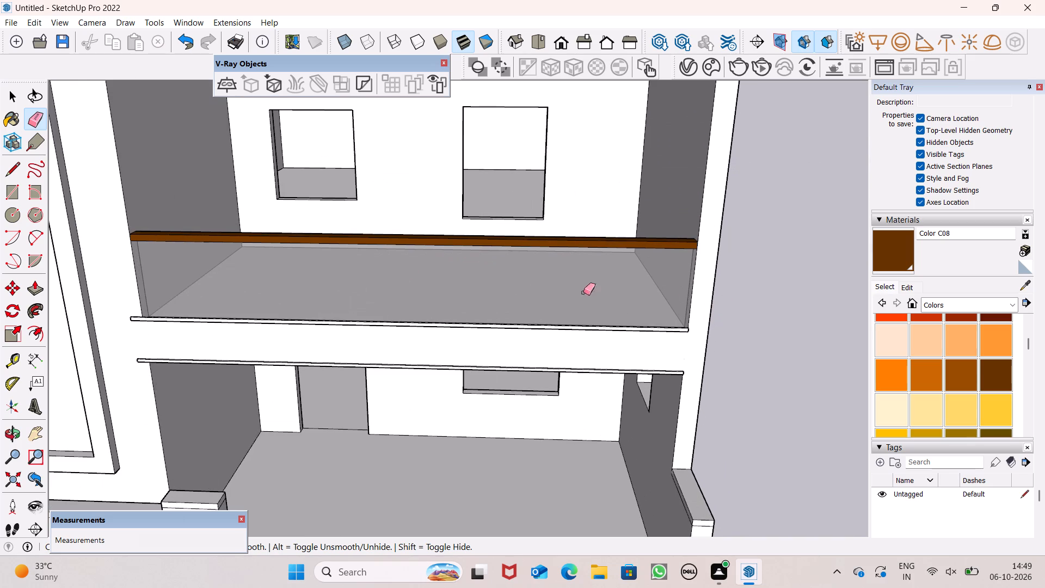
# Draw a line on the facade from the end of the first-floor slab's upper trim down to the end of its lower trim.
pyautogui.click(12, 170)
pyautogui.scroll(1, 702, 335)
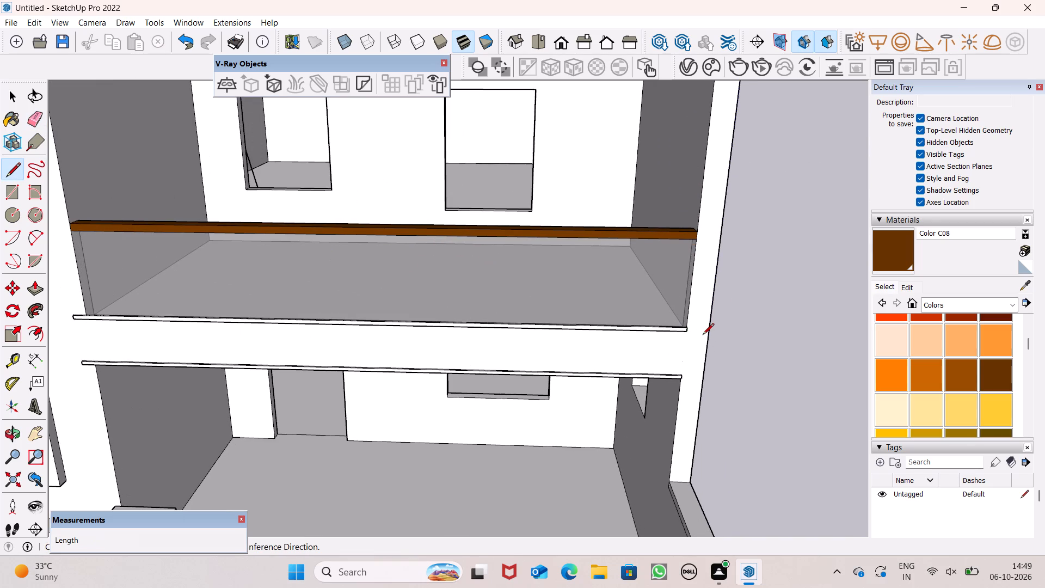
pyautogui.scroll(5, 729, 369)
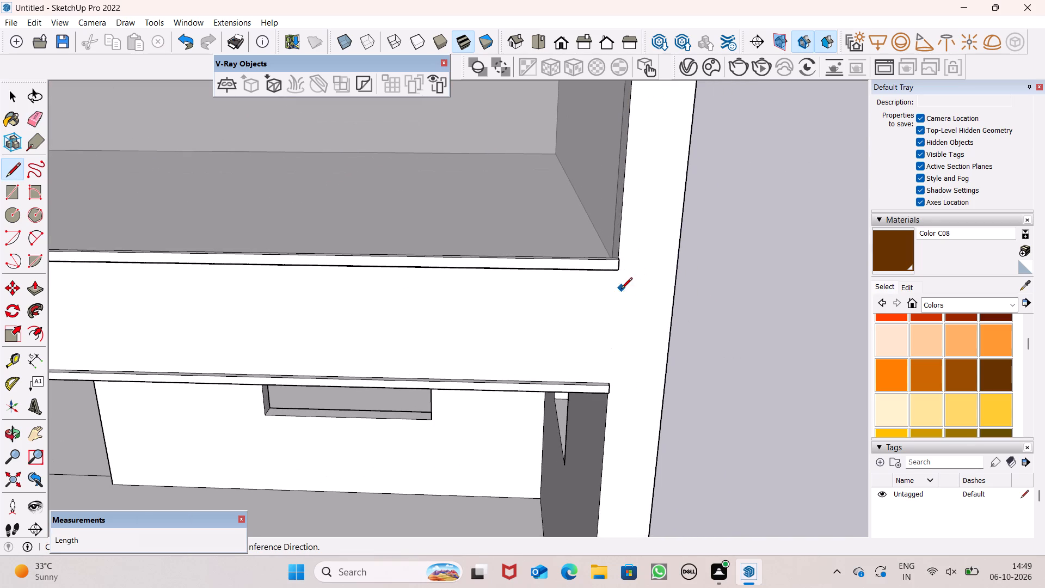
pyautogui.moveTo(620, 290); pyautogui.dragTo(630, 177, button='middle')
pyautogui.scroll(3, 631, 235)
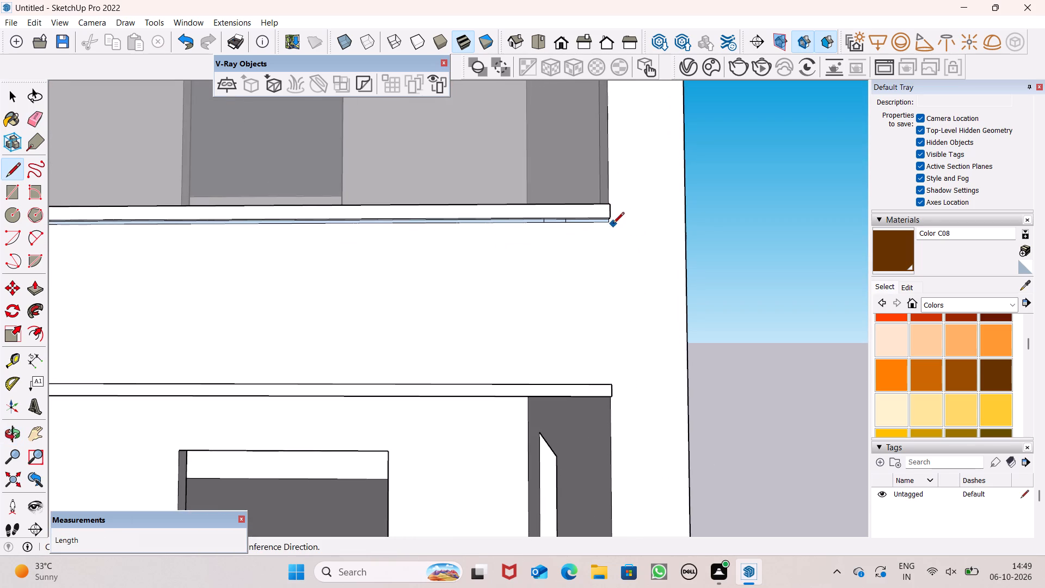
pyautogui.click(611, 225)
pyautogui.moveTo(604, 375); pyautogui.dragTo(609, 538, button='middle')
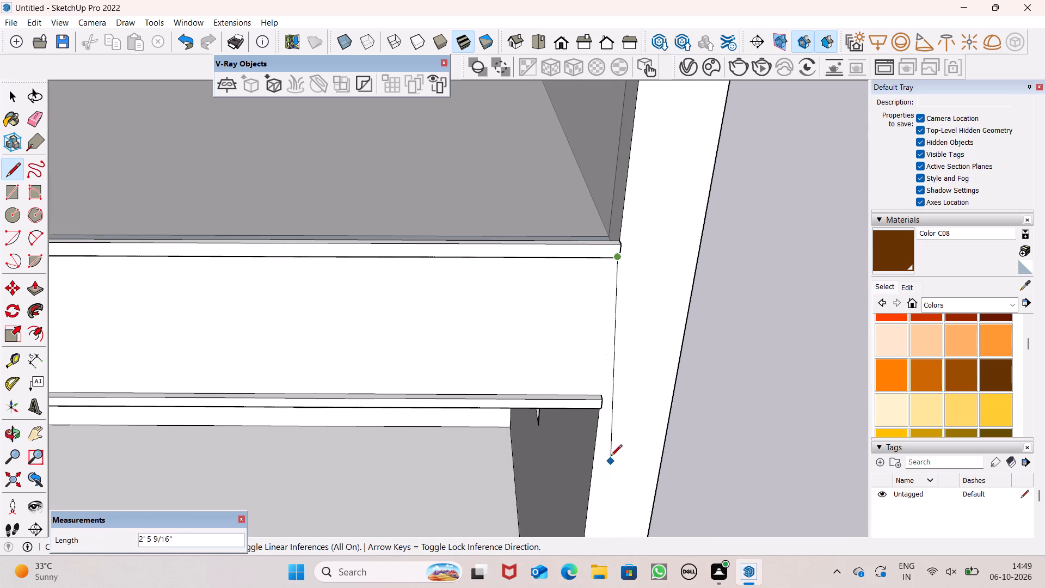
pyautogui.scroll(1, 602, 392)
pyautogui.click(602, 392)
pyautogui.scroll(-1, 611, 272)
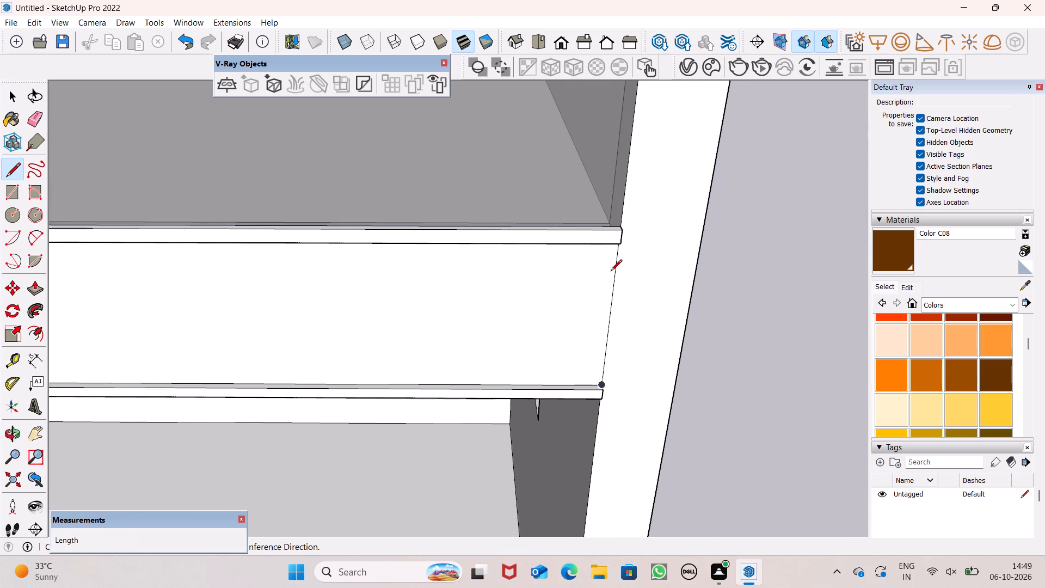
# Draw a short line across the base of the side wall end, from inner to outer corner, where it meets the low wall.
pyautogui.scroll(-8, 611, 272)
pyautogui.scroll(1, 611, 272)
pyautogui.scroll(-2, 611, 272)
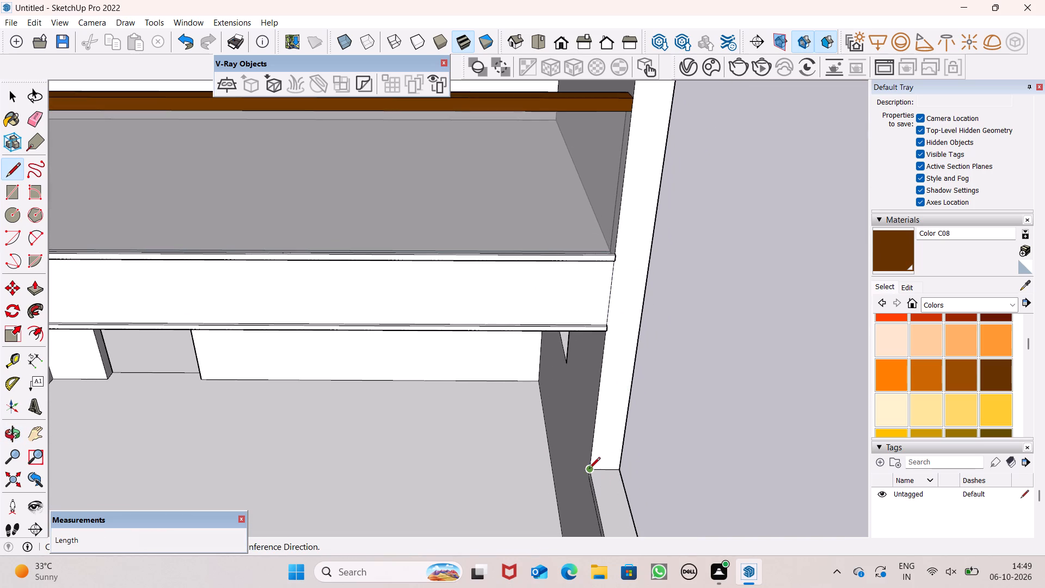
pyautogui.click(589, 469)
pyautogui.click(622, 471)
pyautogui.press('space')
pyautogui.scroll(-4, 616, 446)
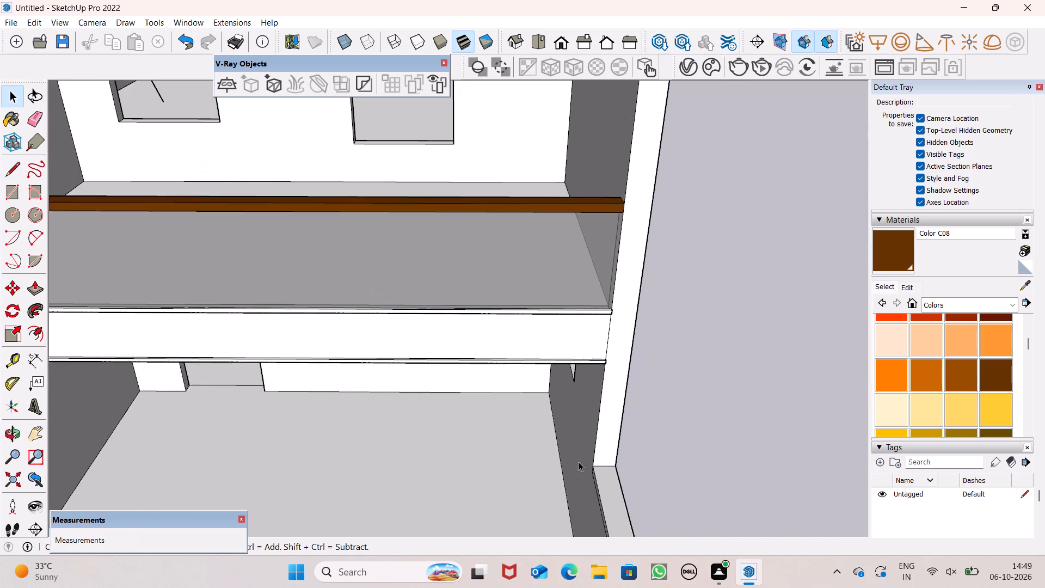
# Push/Pull the L-shaped face of the roof slab's lower strip and side wall end outward by 9".
pyautogui.scroll(-7, 579, 462)
pyautogui.scroll(1, 637, 390)
pyautogui.scroll(-2, 637, 390)
pyautogui.moveTo(505, 342); pyautogui.dragTo(506, 340, button='middle')
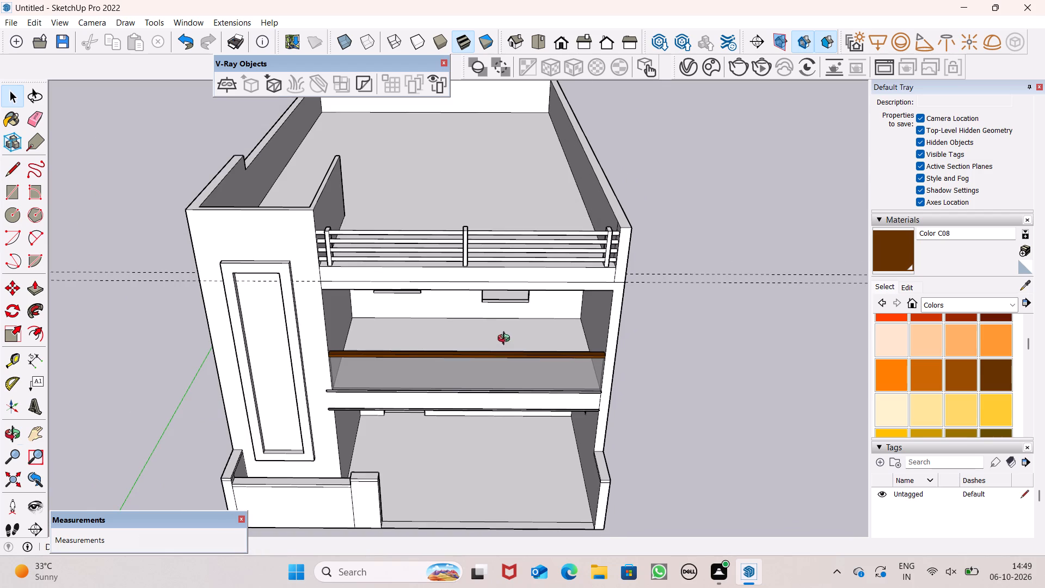
pyautogui.moveTo(506, 340); pyautogui.dragTo(481, 327, button='middle')
pyautogui.scroll(1, 488, 323)
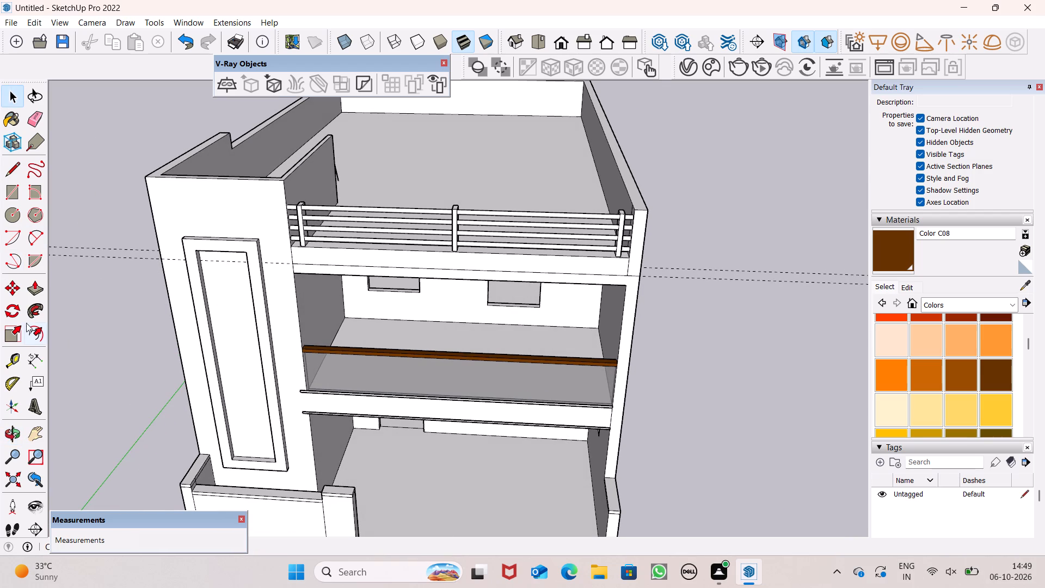
pyautogui.click(29, 291)
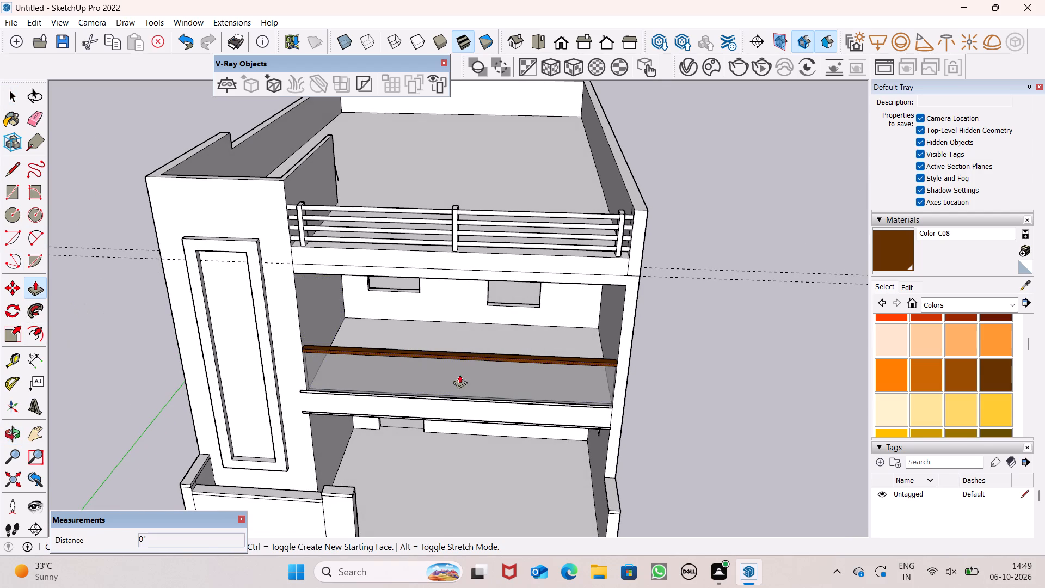
pyautogui.moveTo(626, 326); pyautogui.dragTo(628, 327)
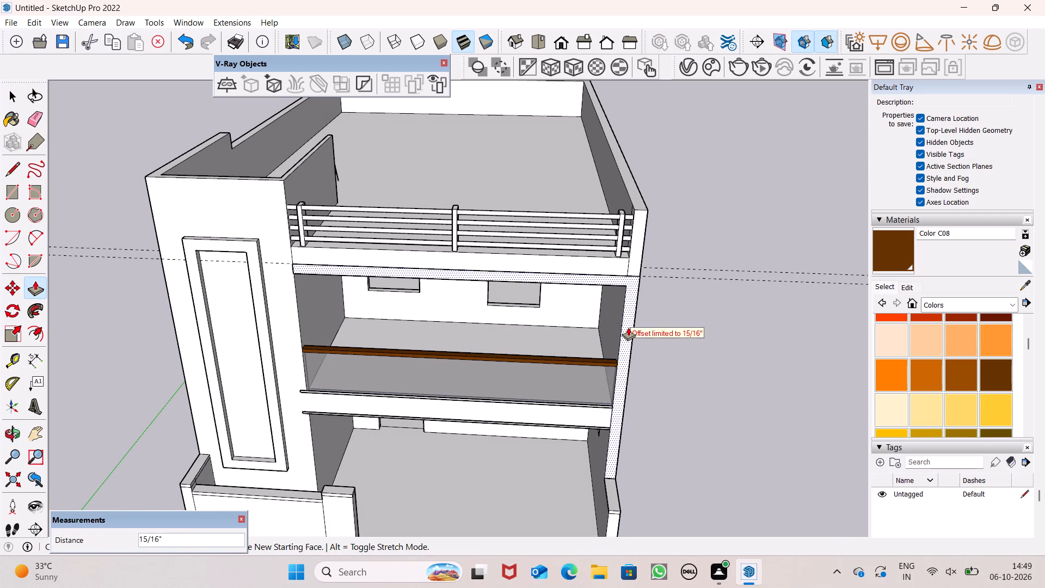
pyautogui.moveTo(628, 327); pyautogui.dragTo(630, 334)
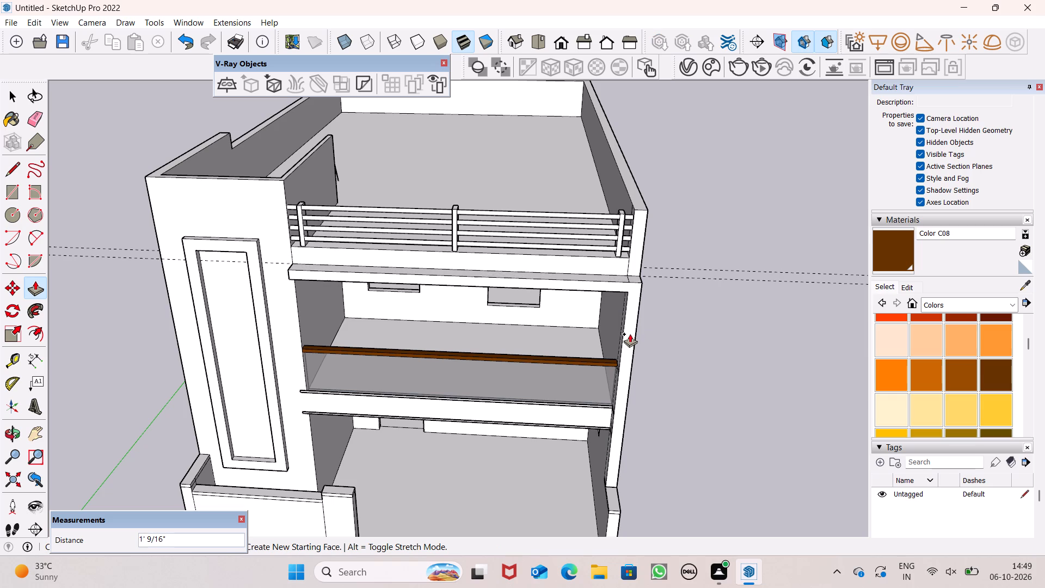
pyautogui.moveTo(630, 334); pyautogui.dragTo(628, 336)
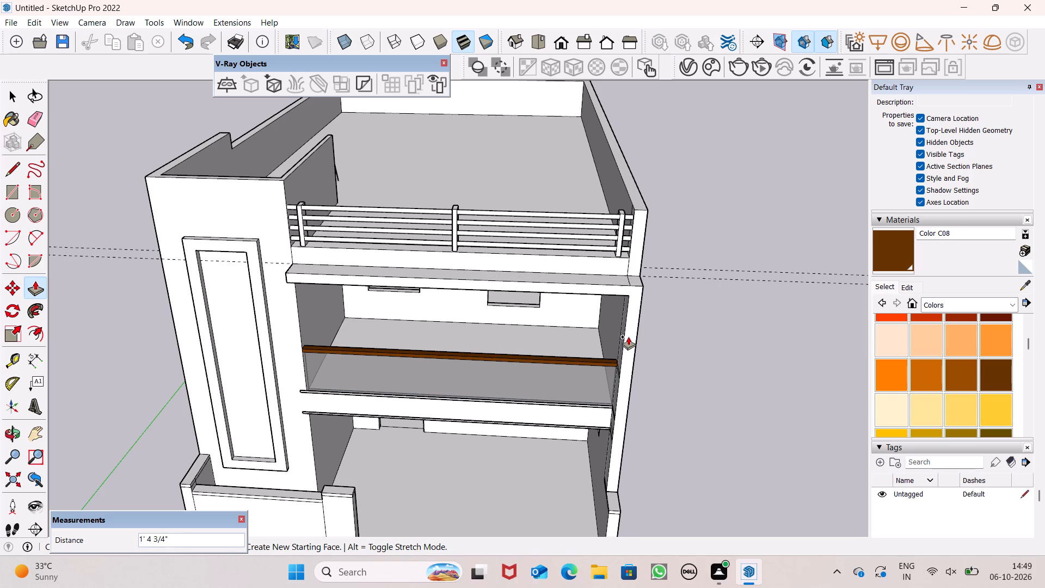
pyautogui.moveTo(628, 336); pyautogui.dragTo(629, 335)
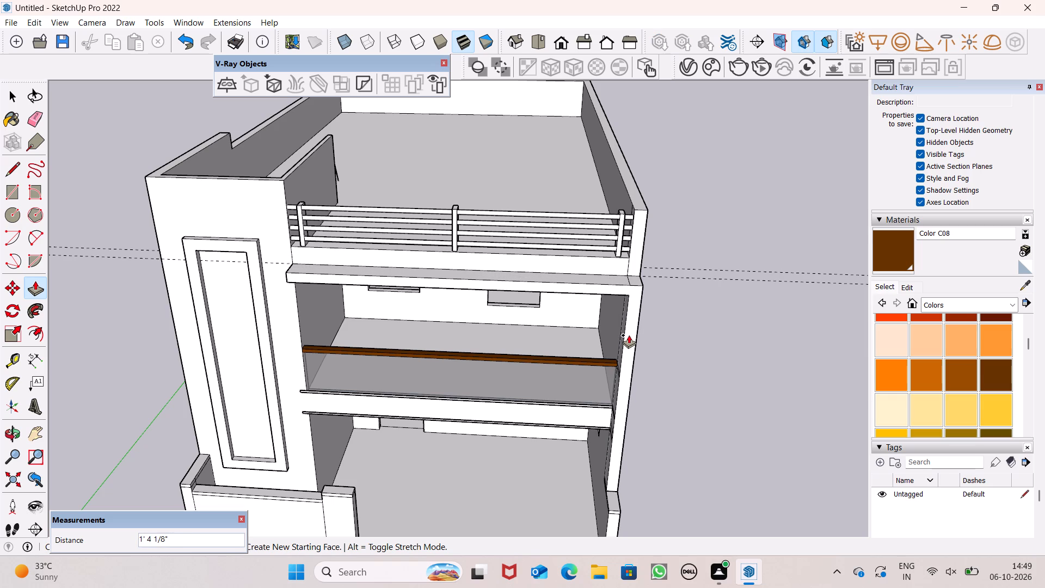
pyautogui.moveTo(629, 335); pyautogui.dragTo(626, 332)
# Extend the projecting band's end face 5 1/2" sideways over the front of the tall block.
pyautogui.moveTo(655, 404); pyautogui.dragTo(717, 356, button='middle')
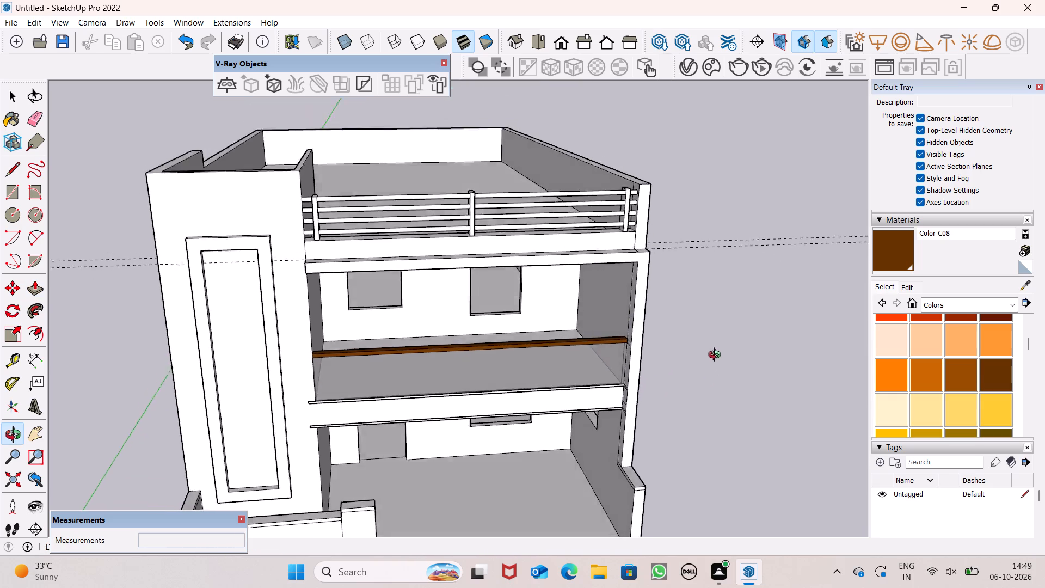
pyautogui.moveTo(717, 356); pyautogui.dragTo(947, 317, button='middle')
pyautogui.scroll(1, 428, 258)
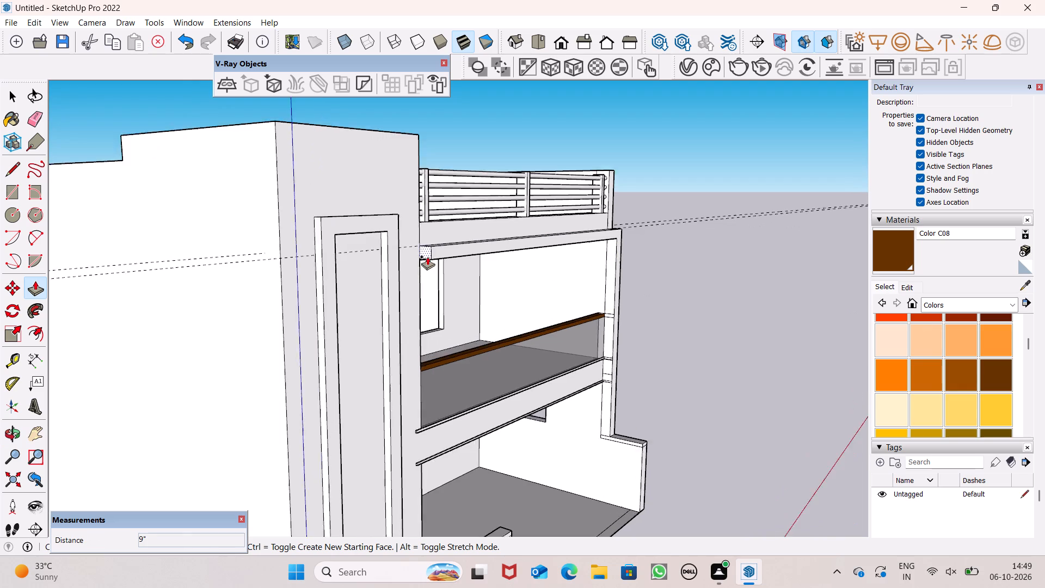
pyautogui.scroll(5, 427, 256)
pyautogui.moveTo(426, 248); pyautogui.dragTo(419, 248)
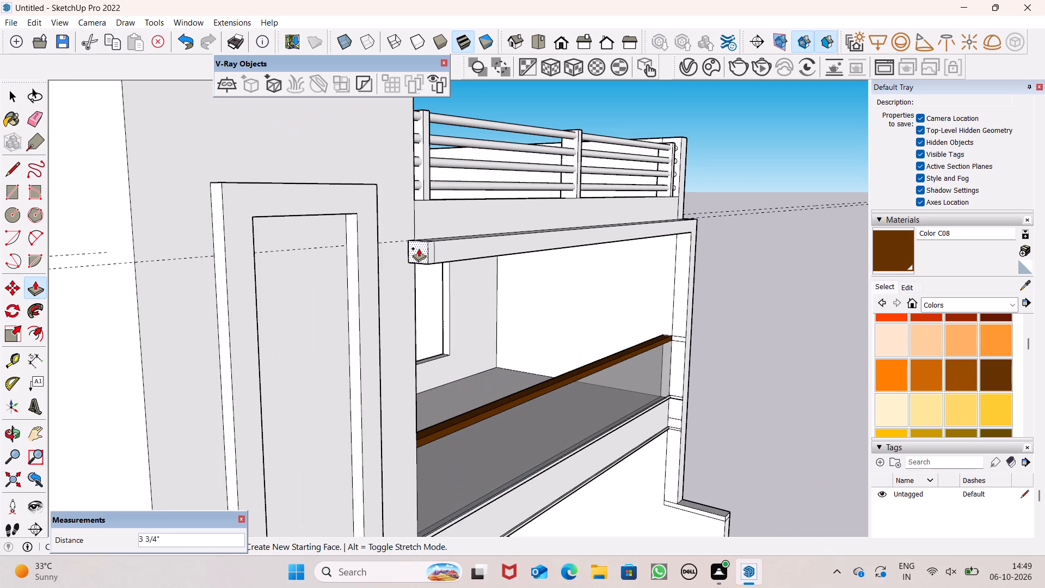
pyautogui.moveTo(419, 248); pyautogui.dragTo(416, 255)
pyautogui.scroll(-2, 466, 261)
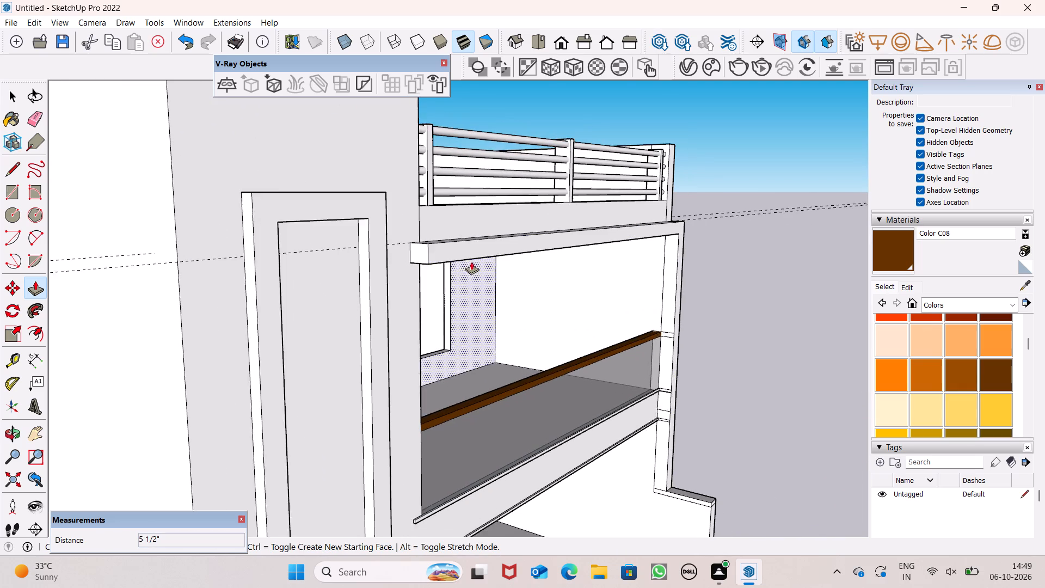
pyautogui.scroll(-3, 536, 265)
pyautogui.moveTo(565, 292); pyautogui.dragTo(355, 299, button='middle')
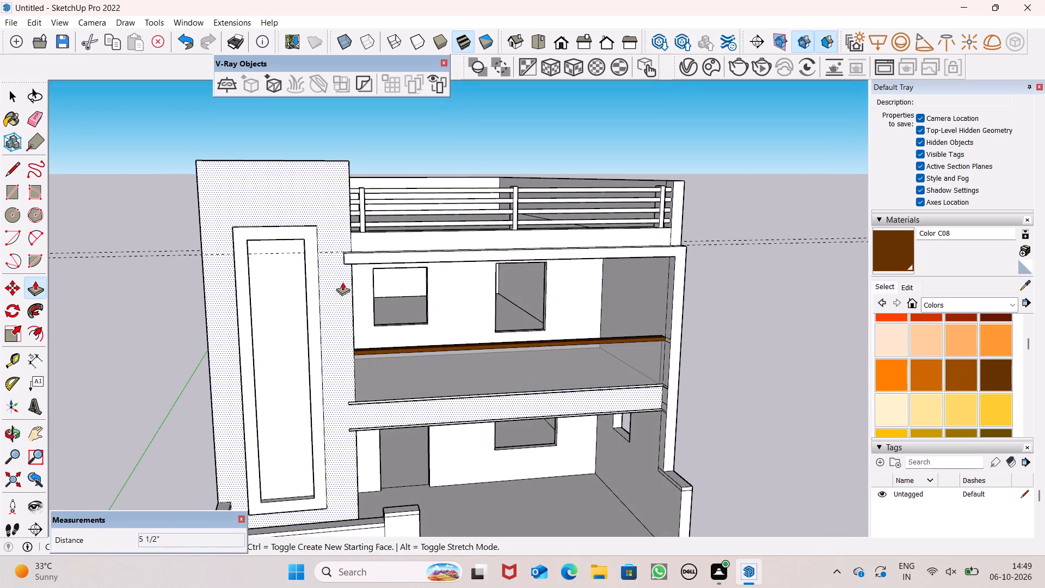
pyautogui.scroll(-3, 549, 397)
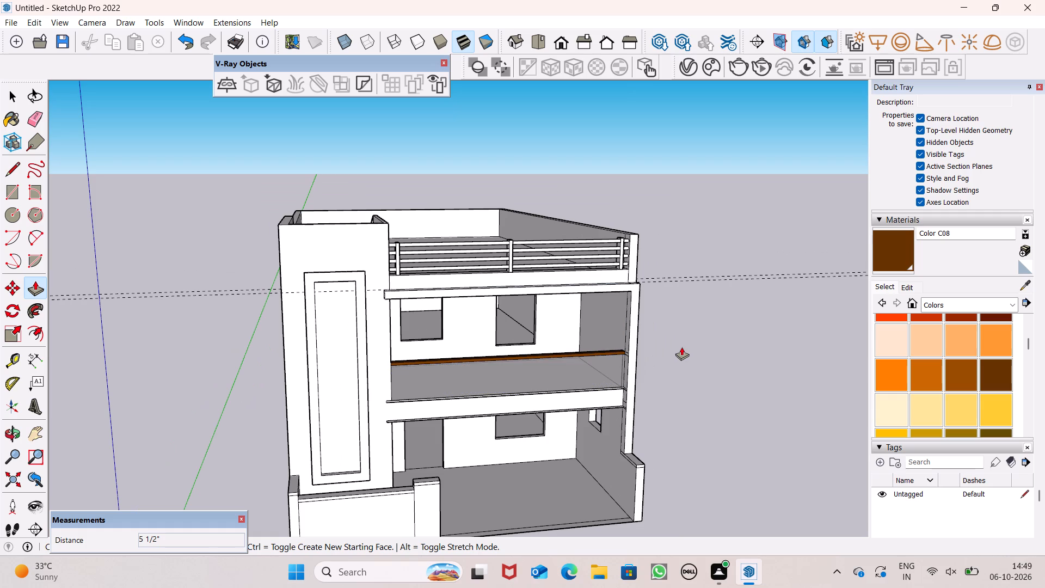
pyautogui.press('space')
pyautogui.scroll(-1, 774, 342)
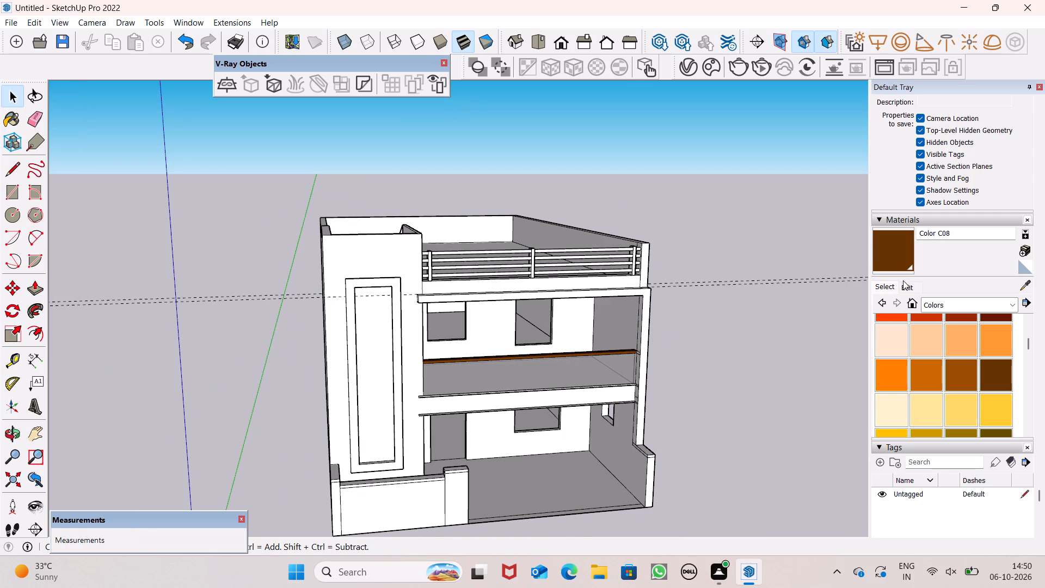
# Paint the front and top faces of the projecting L-shaped band with the brown material Color C08.
pyautogui.click(898, 264)
pyautogui.scroll(5, 594, 296)
pyautogui.moveTo(647, 293); pyautogui.dragTo(599, 328, button='middle')
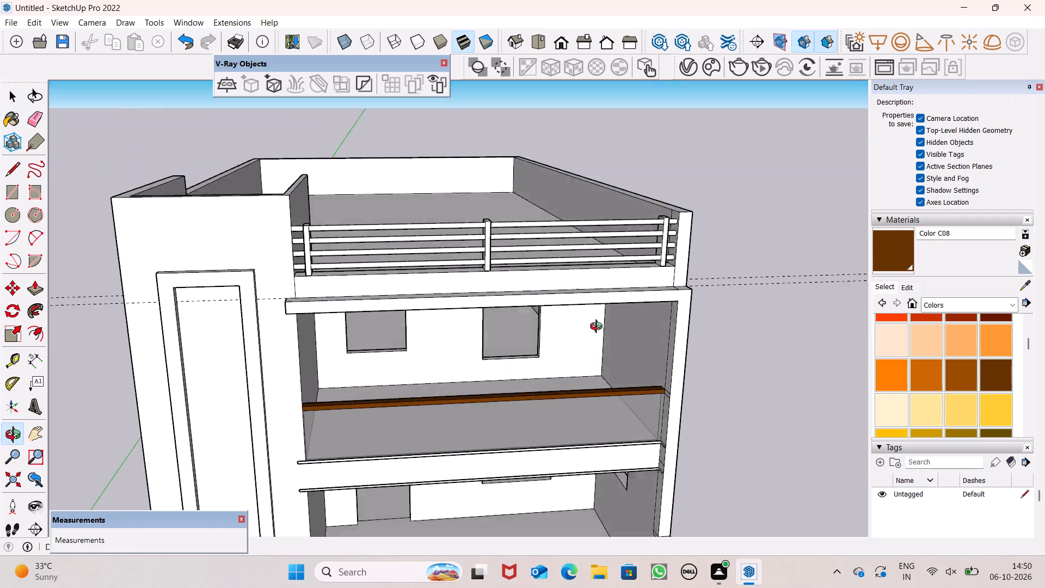
pyautogui.moveTo(599, 328); pyautogui.dragTo(581, 334, button='middle')
pyautogui.scroll(1, 589, 307)
pyautogui.scroll(6, 644, 279)
pyautogui.click(673, 321)
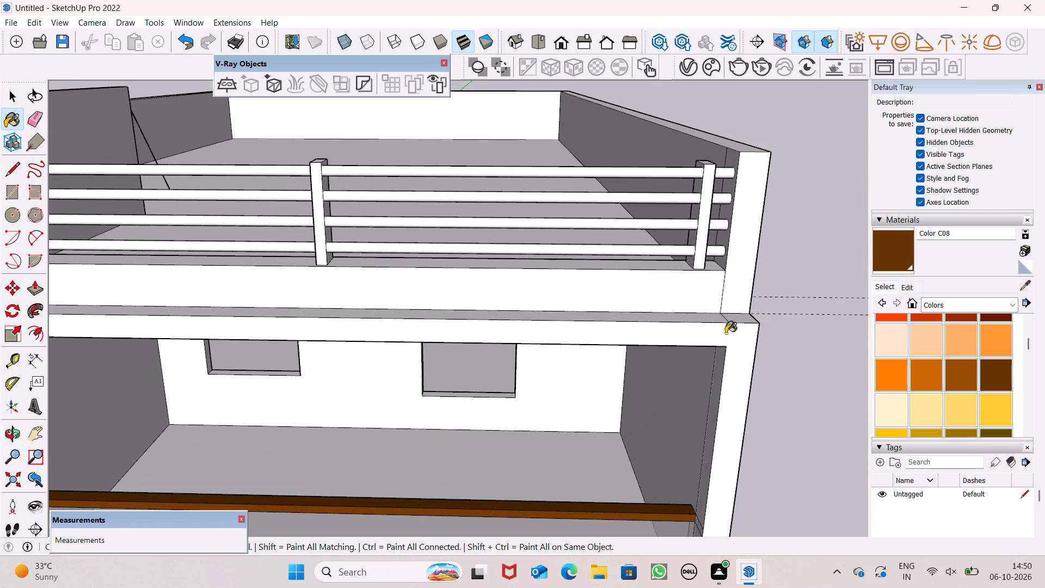
pyautogui.click(727, 334)
pyautogui.click(741, 320)
pyautogui.click(712, 317)
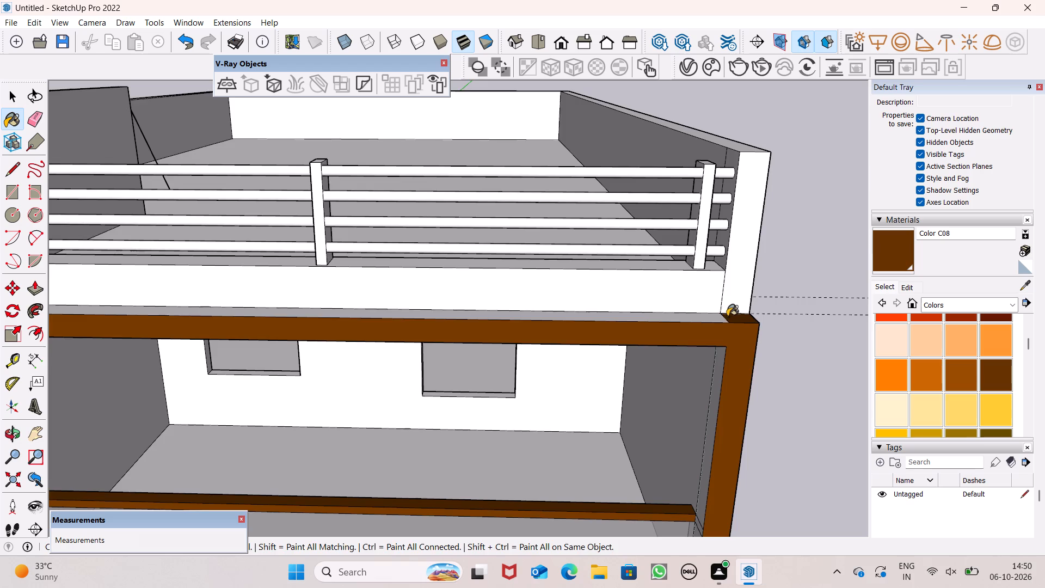
# Erase the short edge splitting the band's top face near its outer corner.
pyautogui.moveTo(733, 316); pyautogui.dragTo(716, 353, button='middle')
pyautogui.scroll(4, 776, 309)
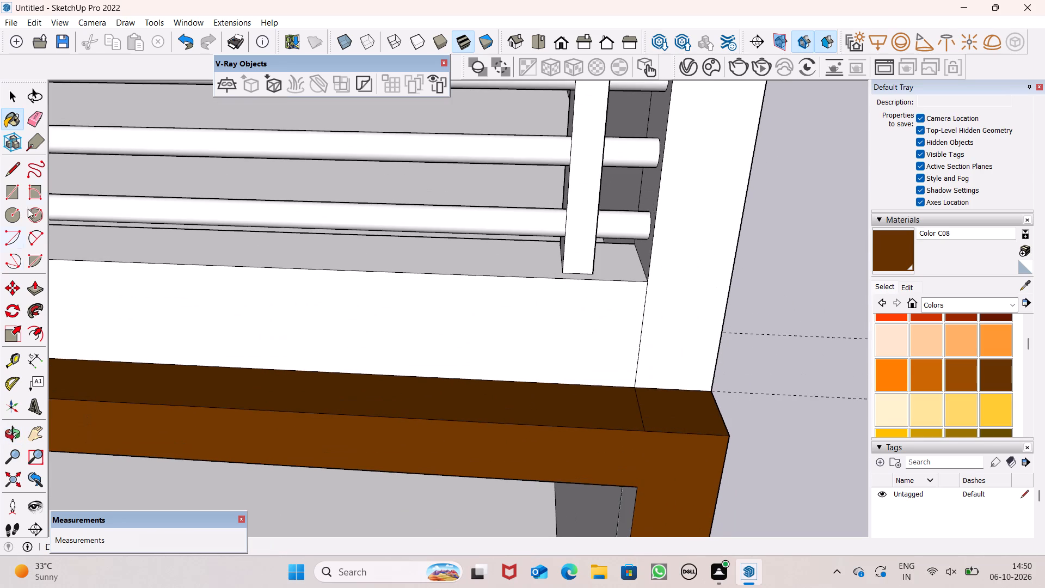
pyautogui.click(42, 119)
pyautogui.moveTo(640, 413); pyautogui.dragTo(632, 415)
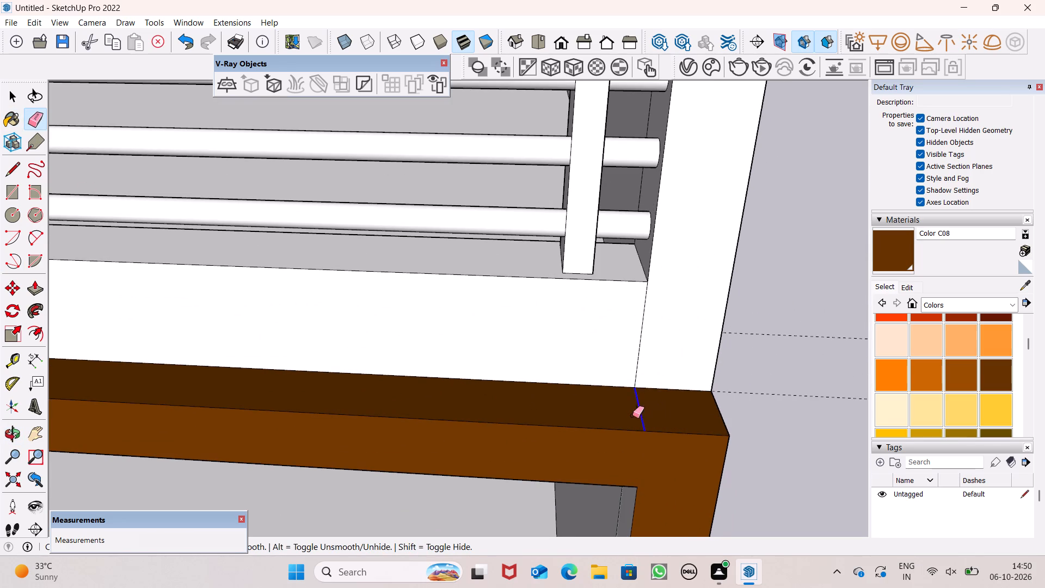
pyautogui.moveTo(632, 415); pyautogui.dragTo(632, 413)
# Erase the vertical seam between the side wall's inner face and the projecting band's inner side, above the balcony handrail.
pyautogui.scroll(-6, 636, 365)
pyautogui.scroll(-9, 655, 312)
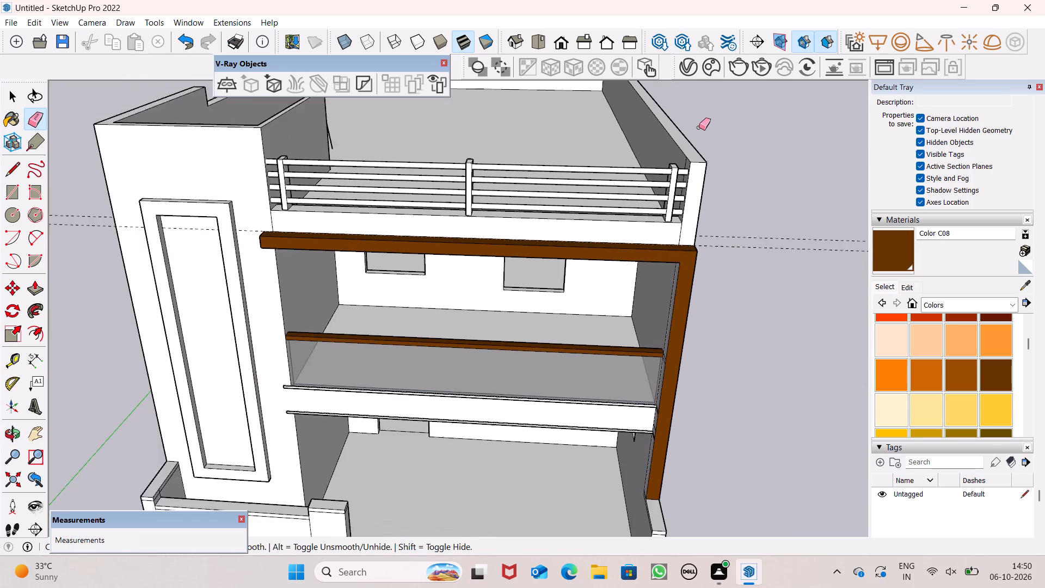
pyautogui.scroll(-2, 699, 127)
pyautogui.scroll(-4, 690, 304)
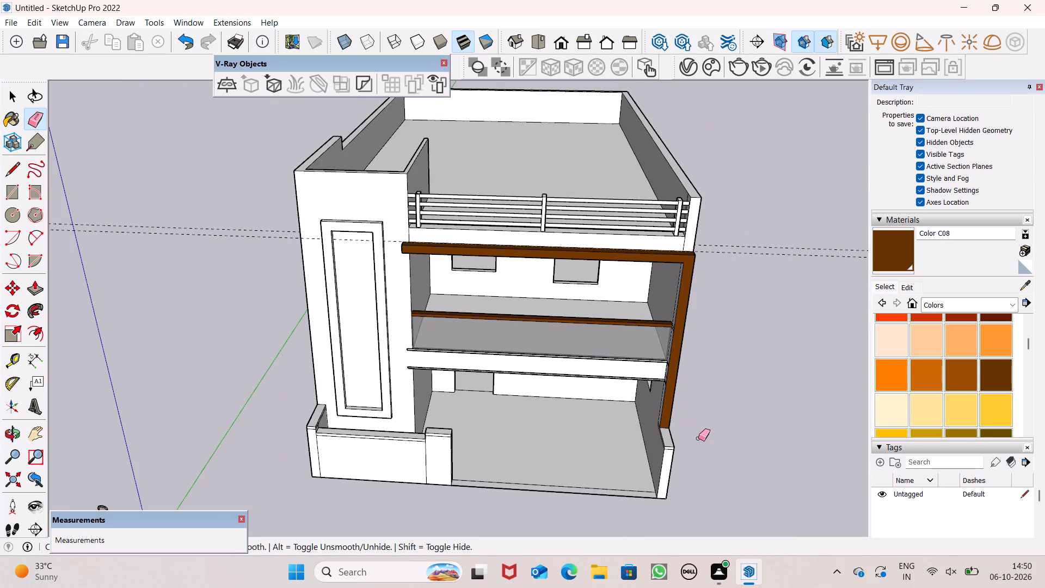
pyautogui.moveTo(659, 434); pyautogui.dragTo(760, 346, button='middle')
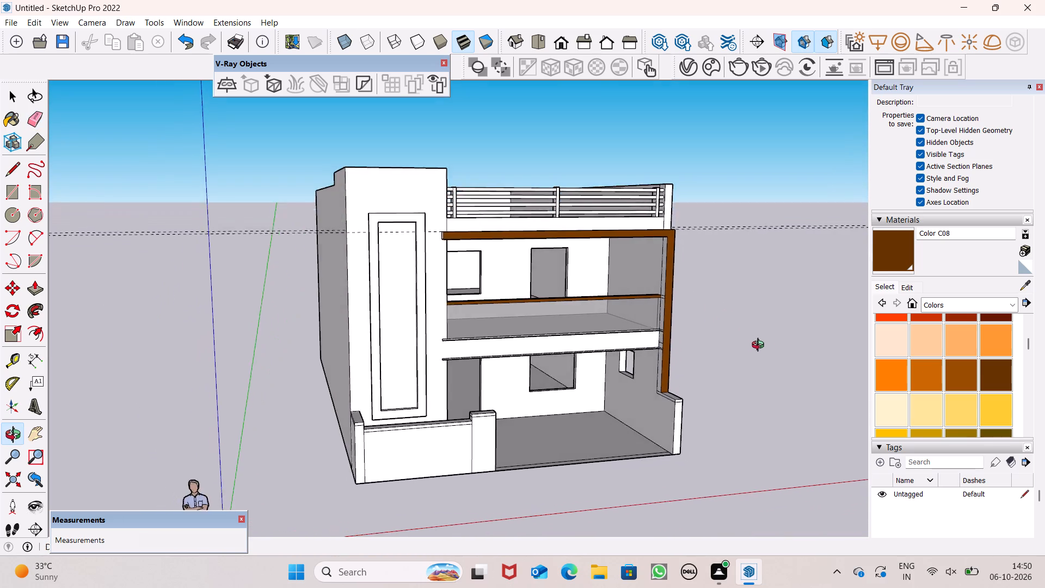
pyautogui.moveTo(760, 346); pyautogui.dragTo(832, 334, button='middle')
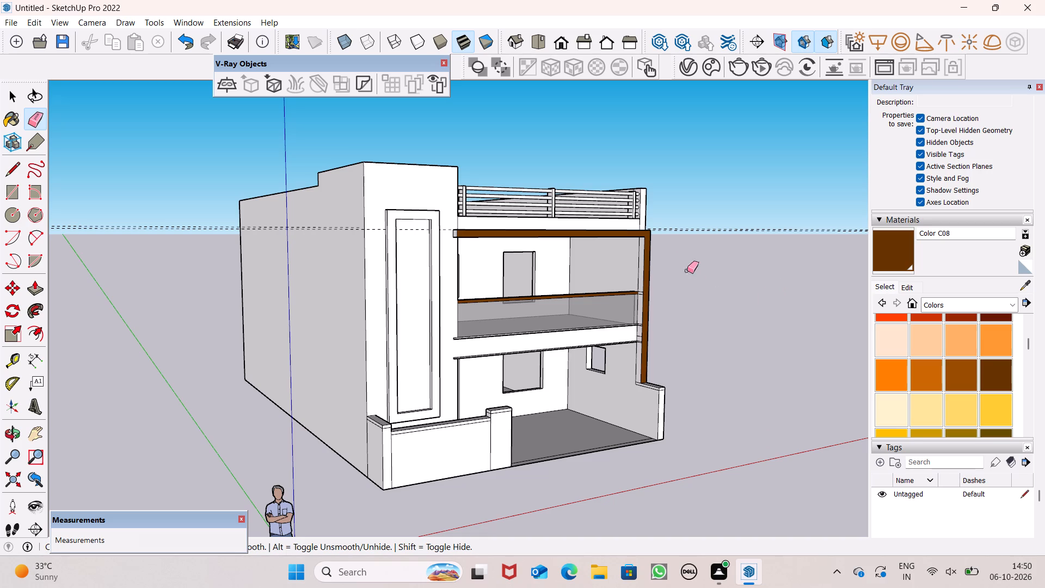
pyautogui.scroll(3, 644, 277)
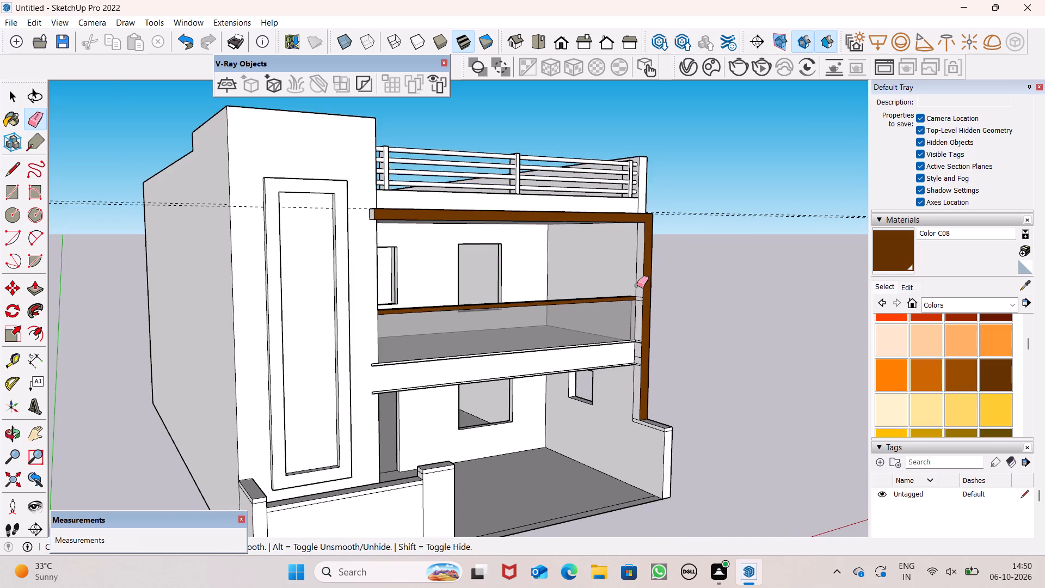
pyautogui.moveTo(634, 285); pyautogui.dragTo(713, 326, button='middle')
pyautogui.scroll(7, 653, 275)
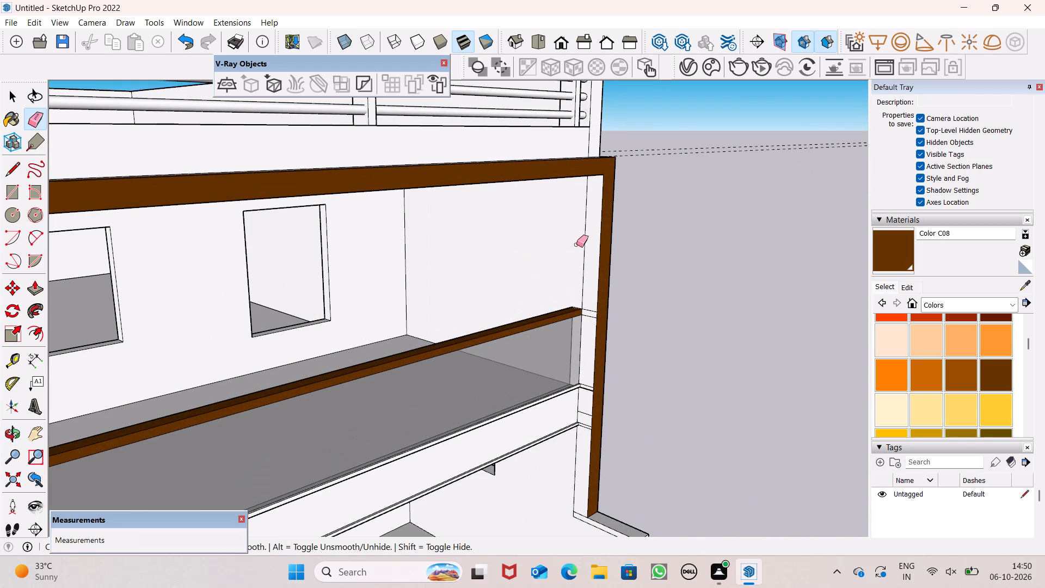
pyautogui.click(580, 244)
pyautogui.moveTo(585, 244); pyautogui.dragTo(584, 249)
pyautogui.scroll(4, 573, 321)
pyautogui.scroll(-1, 587, 331)
pyautogui.scroll(1, 591, 330)
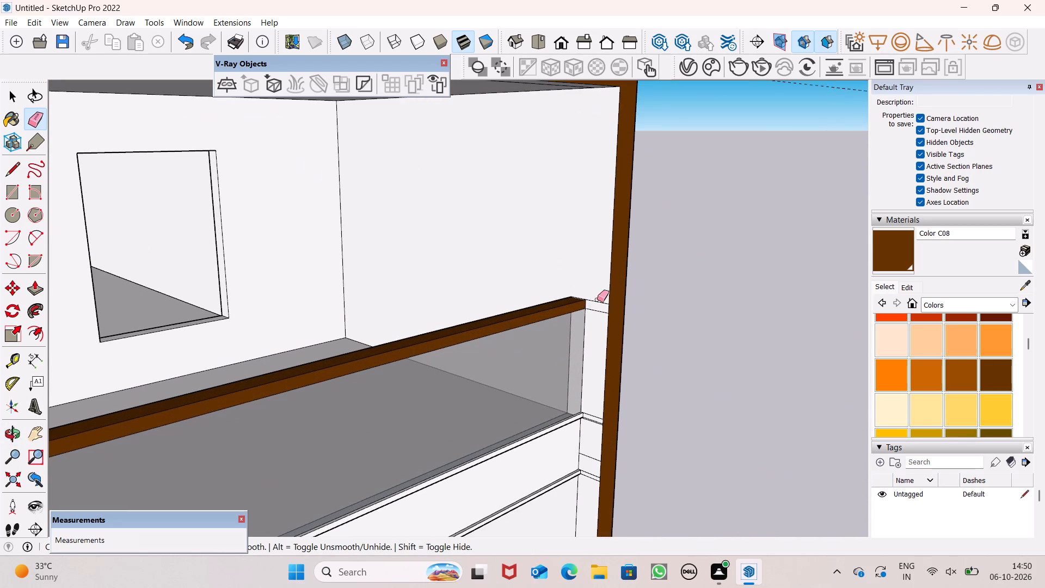
# Erase the short horizontal edges on the side wall's inner face between the balcony's end and the brown band.
pyautogui.moveTo(597, 293); pyautogui.dragTo(592, 317)
pyautogui.scroll(6, 565, 424)
pyautogui.moveTo(613, 404); pyautogui.dragTo(613, 419)
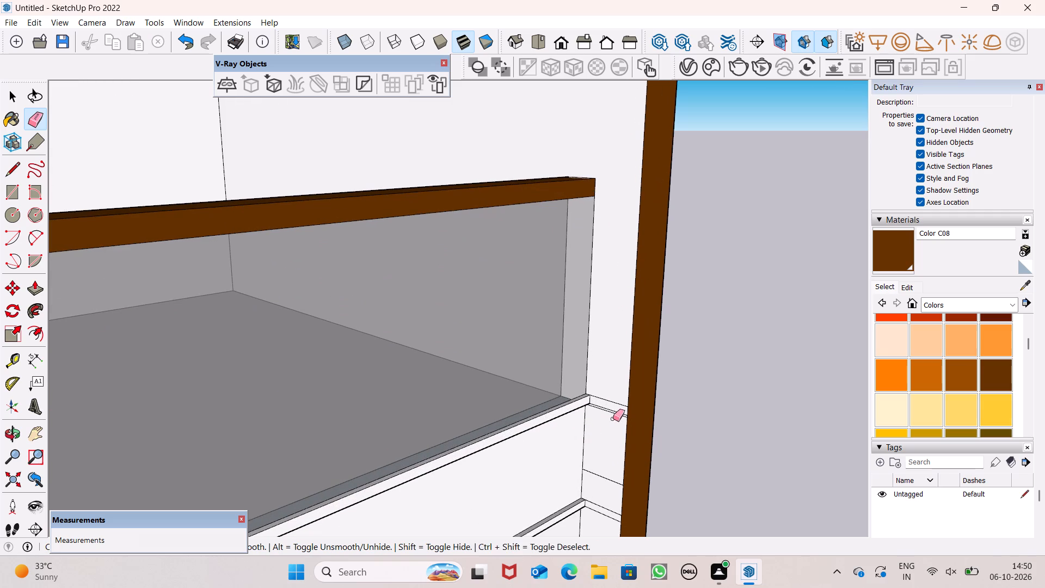
pyautogui.moveTo(613, 419); pyautogui.dragTo(613, 419)
pyautogui.moveTo(612, 400); pyautogui.dragTo(613, 408)
pyautogui.moveTo(612, 433); pyautogui.dragTo(599, 506)
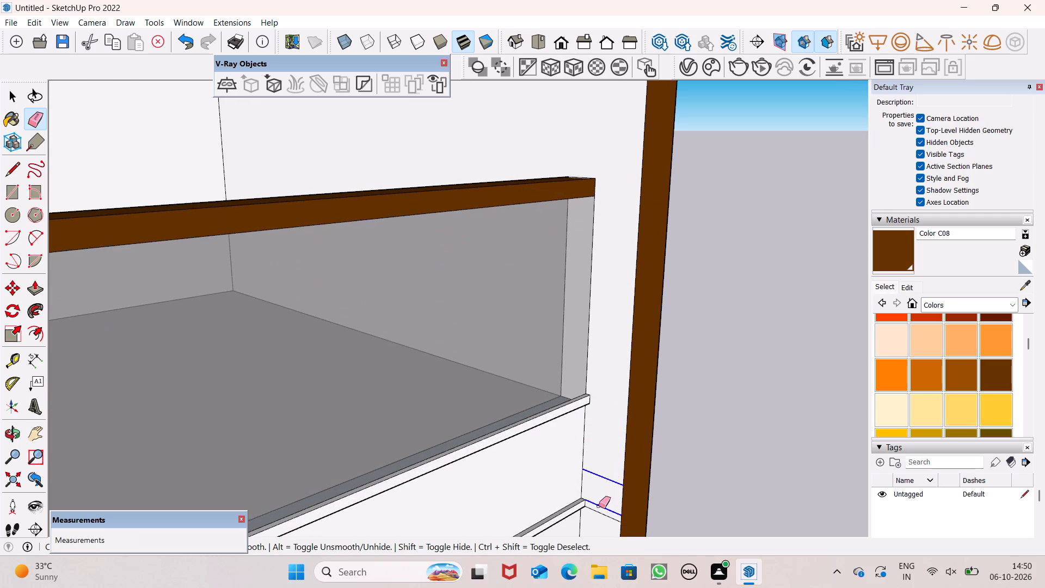
pyautogui.moveTo(599, 506); pyautogui.dragTo(608, 504)
pyautogui.scroll(-6, 557, 309)
pyautogui.scroll(1, 557, 309)
pyautogui.scroll(-6, 557, 309)
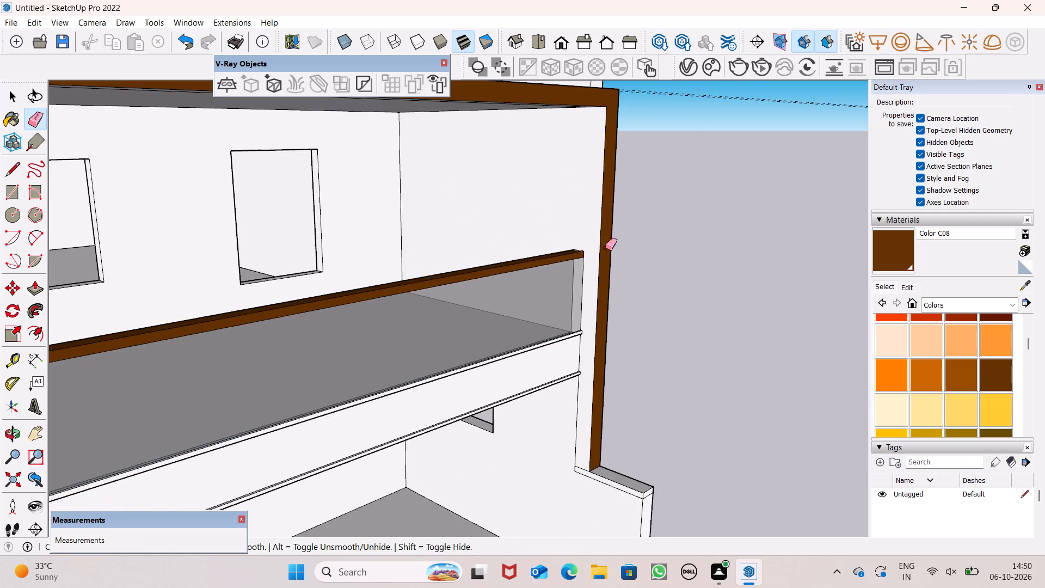
pyautogui.scroll(-5, 605, 248)
pyautogui.scroll(6, 614, 393)
# Erase the vertical seam and its leftover fragment on the side wall's inner face below the balcony, undoing any excess erasure.
pyautogui.moveTo(565, 343); pyautogui.dragTo(561, 348)
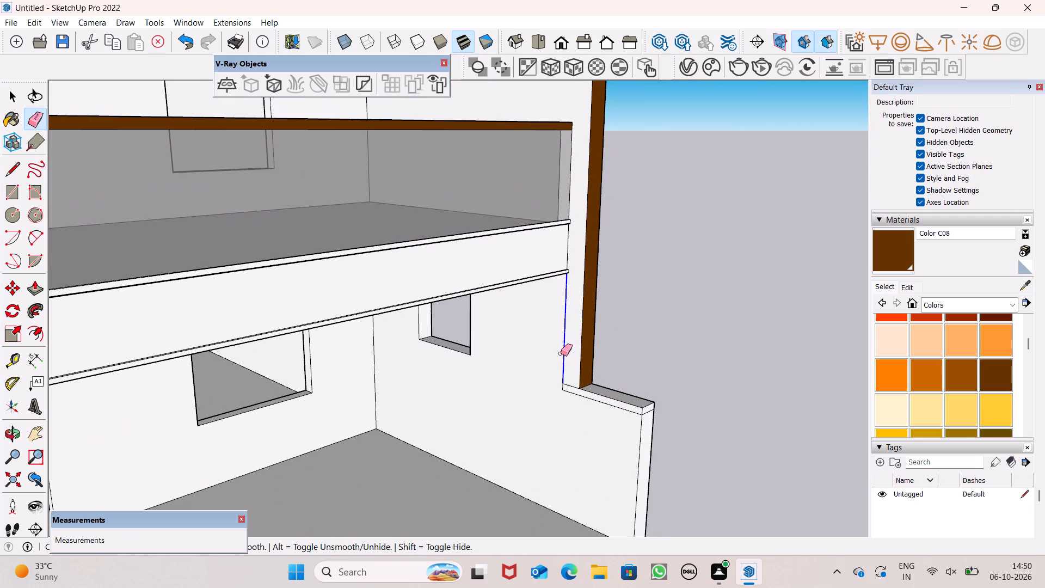
pyautogui.moveTo(567, 370); pyautogui.dragTo(580, 386)
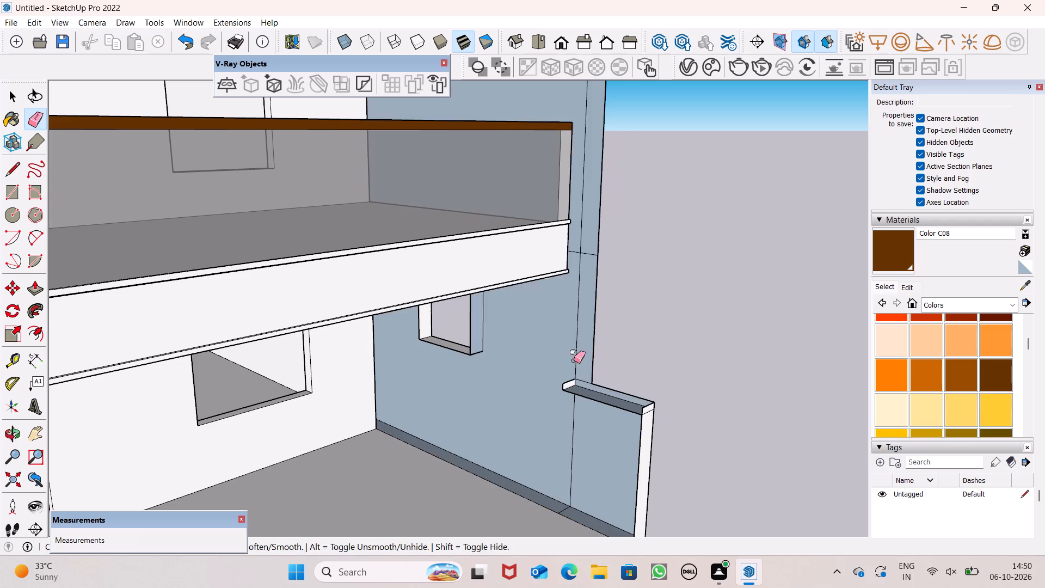
pyautogui.hotkey('ctrl', 'z')
pyautogui.scroll(7, 575, 391)
pyautogui.moveTo(568, 371); pyautogui.dragTo(561, 395)
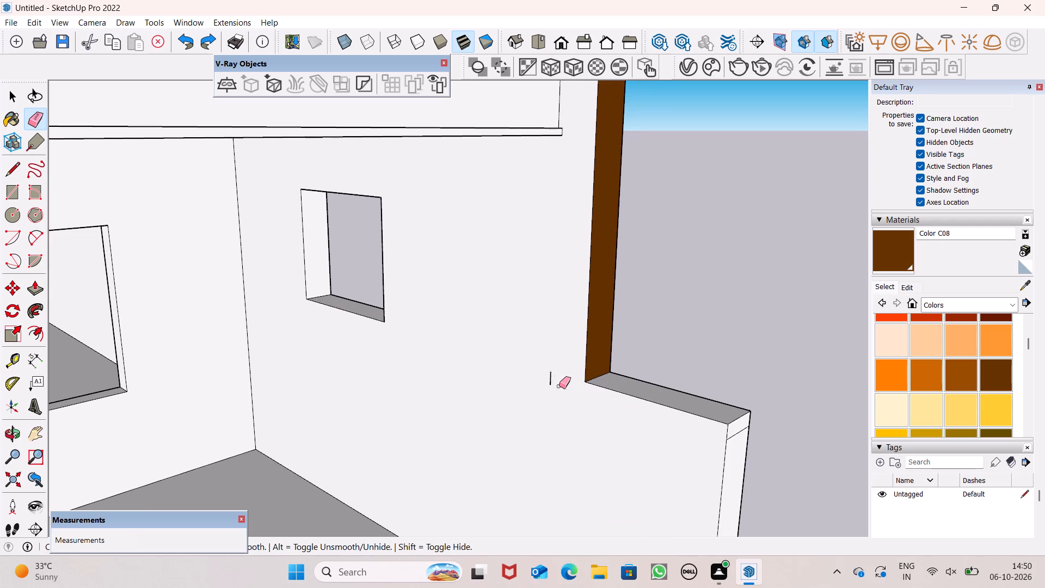
pyautogui.moveTo(549, 373); pyautogui.dragTo(554, 388)
pyautogui.scroll(-6, 542, 351)
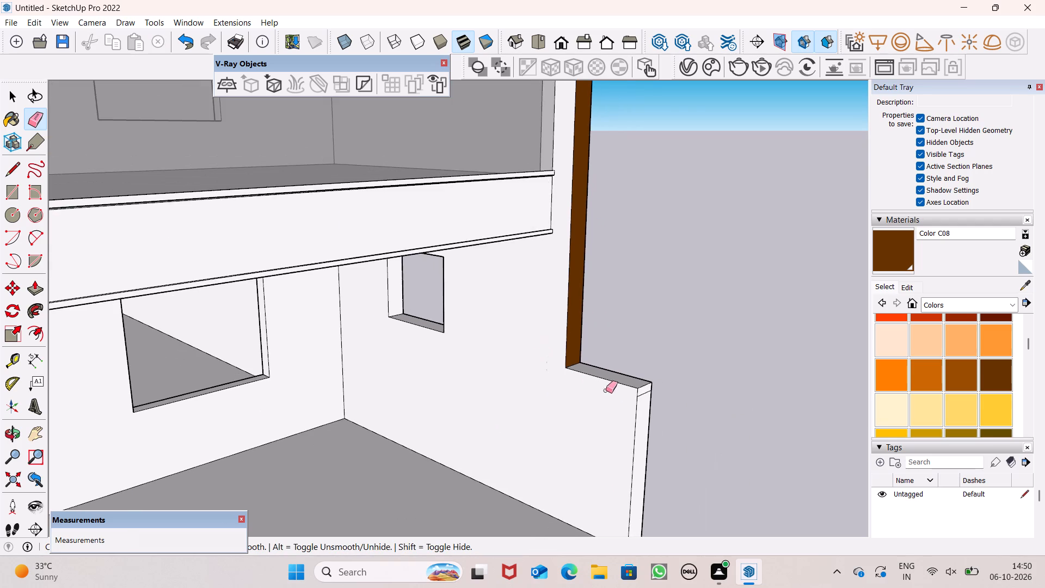
# Erase the short edge crossing the end face of the low side wall just below its top.
pyautogui.scroll(6, 630, 401)
pyautogui.moveTo(651, 379); pyautogui.dragTo(654, 395)
pyautogui.scroll(-9, 659, 325)
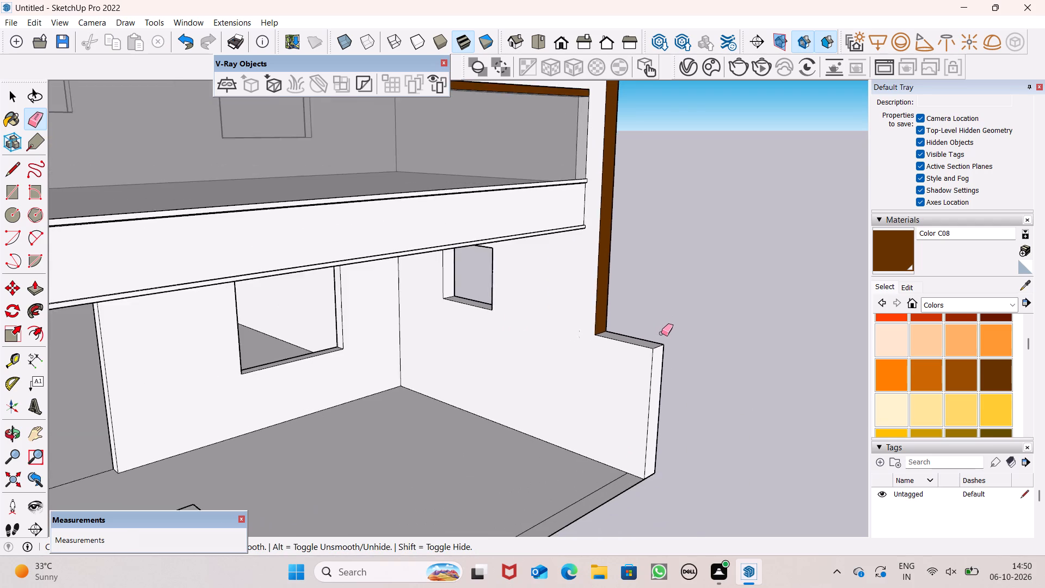
pyautogui.scroll(-9, 661, 333)
pyautogui.scroll(1, 658, 331)
pyautogui.scroll(-5, 658, 331)
pyautogui.moveTo(658, 335); pyautogui.dragTo(648, 350, button='middle')
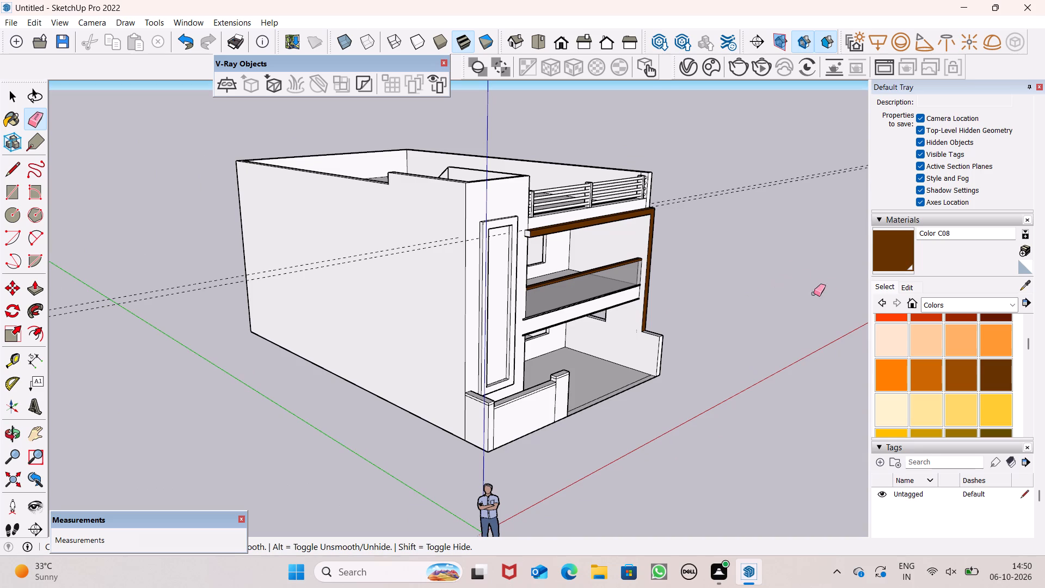
# Paint the roof band's end face beside the tall block and its underside with Color C08.
pyautogui.click(891, 256)
pyautogui.scroll(7, 475, 263)
pyautogui.scroll(6, 532, 199)
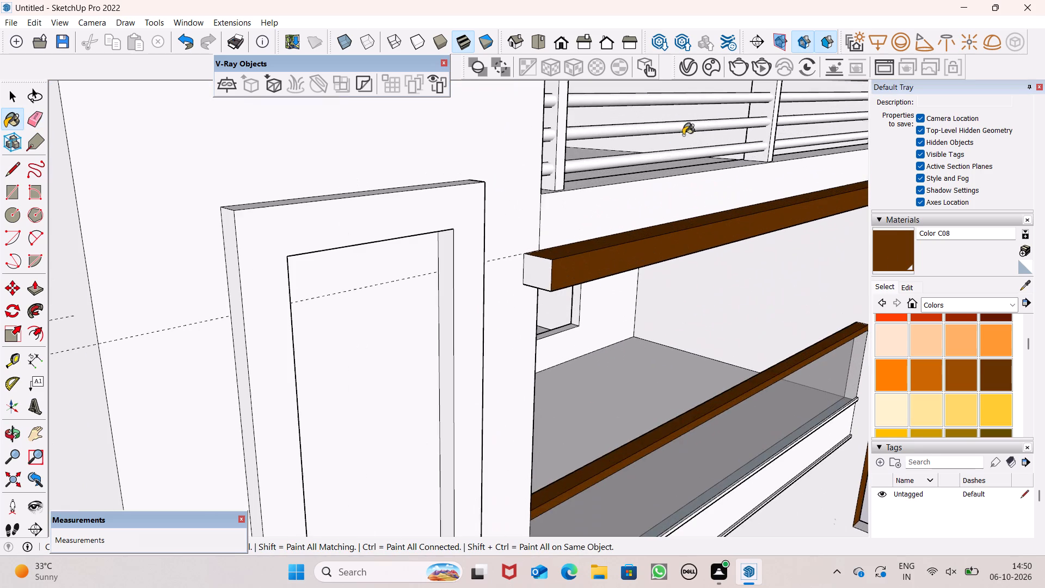
pyautogui.scroll(1, 683, 135)
pyautogui.click(536, 268)
pyautogui.scroll(-2, 532, 230)
pyautogui.scroll(-5, 531, 280)
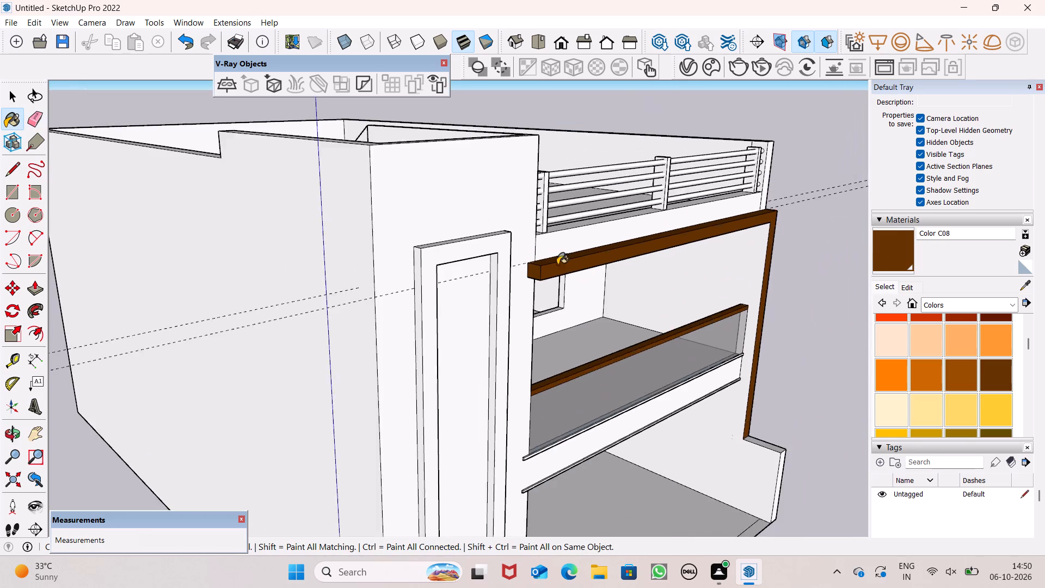
pyautogui.scroll(-5, 557, 265)
pyautogui.moveTo(630, 345); pyautogui.dragTo(618, 197, button='middle')
pyautogui.scroll(7, 599, 230)
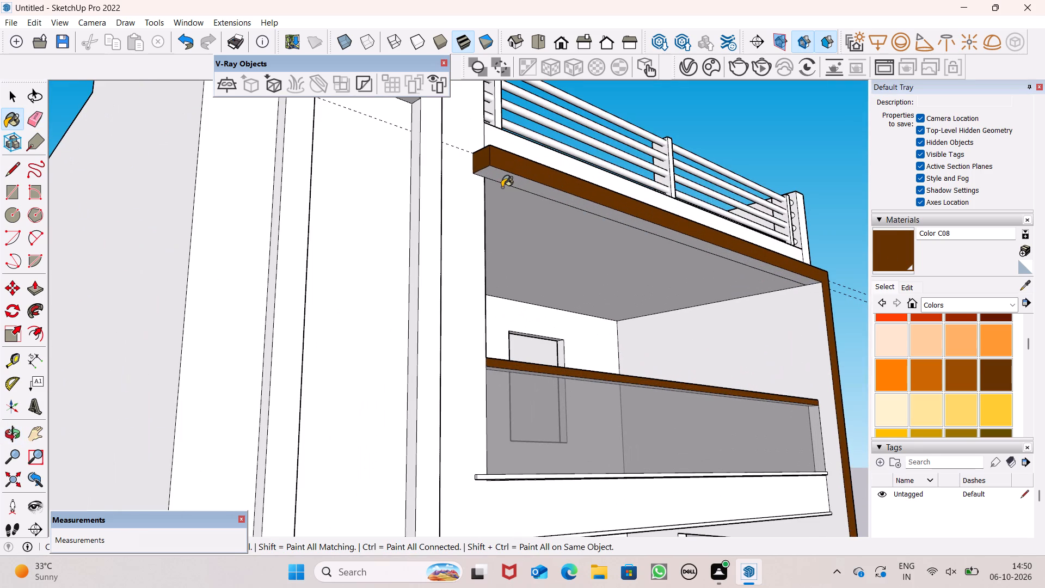
pyautogui.click(506, 179)
# Paint the top, front and end faces of the balcony's upper ledge strip with Color C08.
pyautogui.scroll(-5, 518, 174)
pyautogui.moveTo(606, 313); pyautogui.dragTo(626, 369, button='middle')
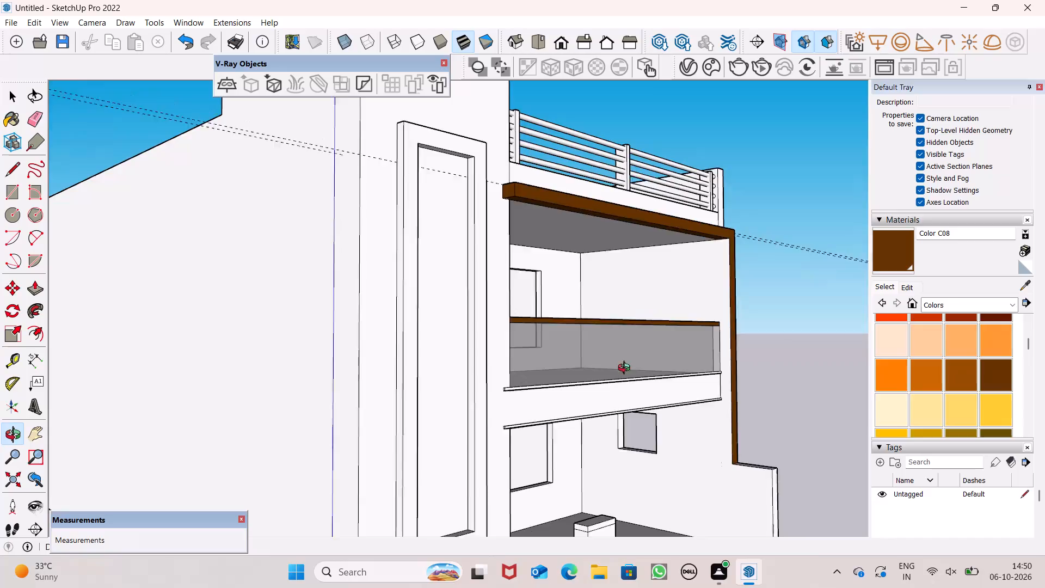
pyautogui.moveTo(626, 369); pyautogui.dragTo(624, 372, button='middle')
pyautogui.scroll(6, 576, 384)
pyautogui.moveTo(564, 382); pyautogui.dragTo(617, 471, button='middle')
pyautogui.scroll(7, 562, 514)
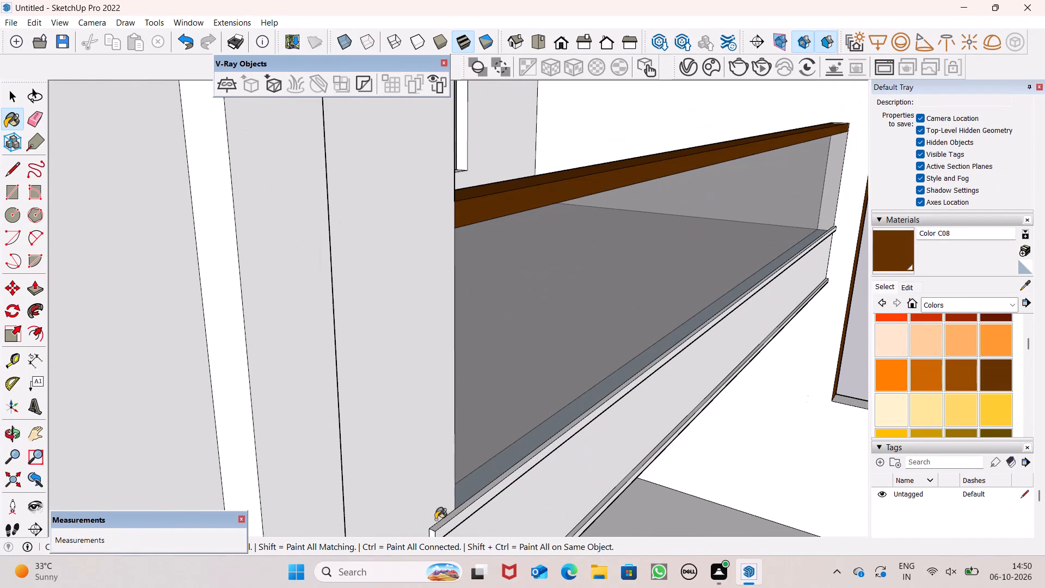
pyautogui.click(434, 528)
pyautogui.click(442, 526)
pyautogui.scroll(-6, 534, 436)
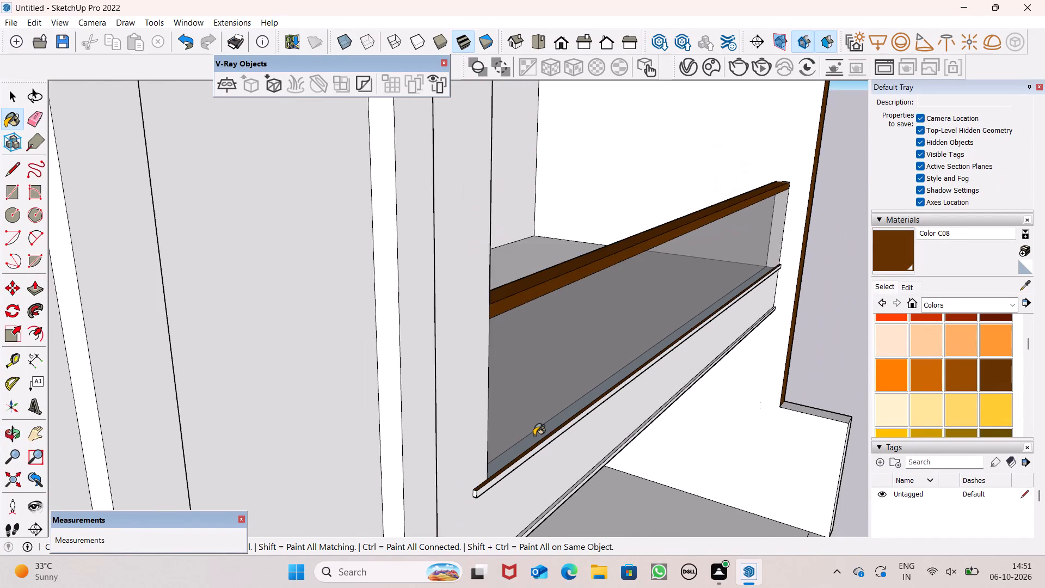
pyautogui.scroll(15, 482, 509)
pyautogui.click(484, 464)
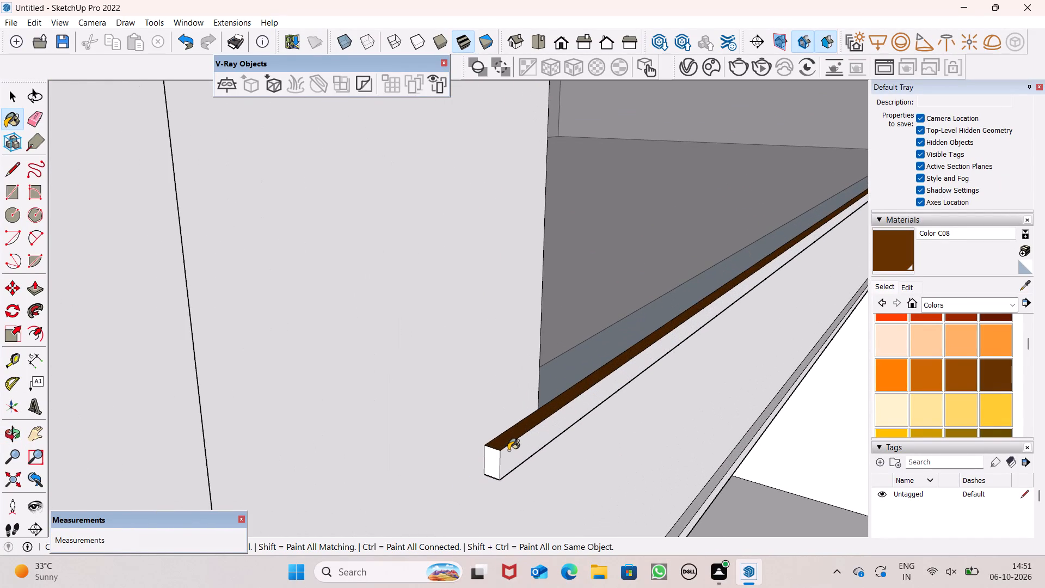
pyautogui.click(508, 450)
pyautogui.click(493, 453)
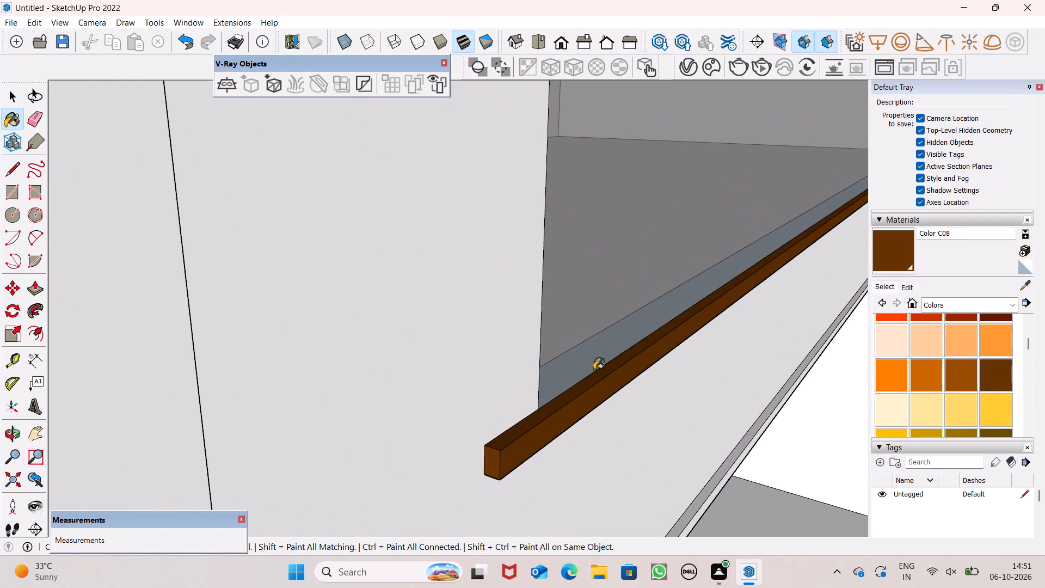
# Paint the end, top and front faces of the balcony's lower ledge strip with Color C08.
pyautogui.scroll(-10, 617, 369)
pyautogui.scroll(-5, 553, 363)
pyautogui.scroll(7, 622, 454)
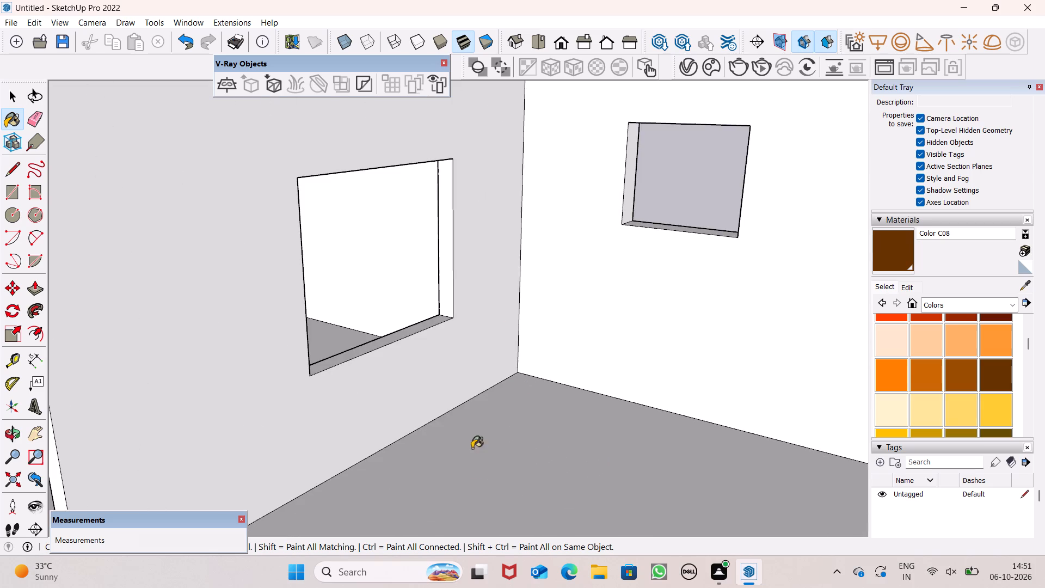
pyautogui.scroll(-6, 476, 437)
pyautogui.scroll(-3, 577, 444)
pyautogui.scroll(2, 468, 474)
pyautogui.scroll(-1, 468, 474)
pyautogui.scroll(8, 469, 474)
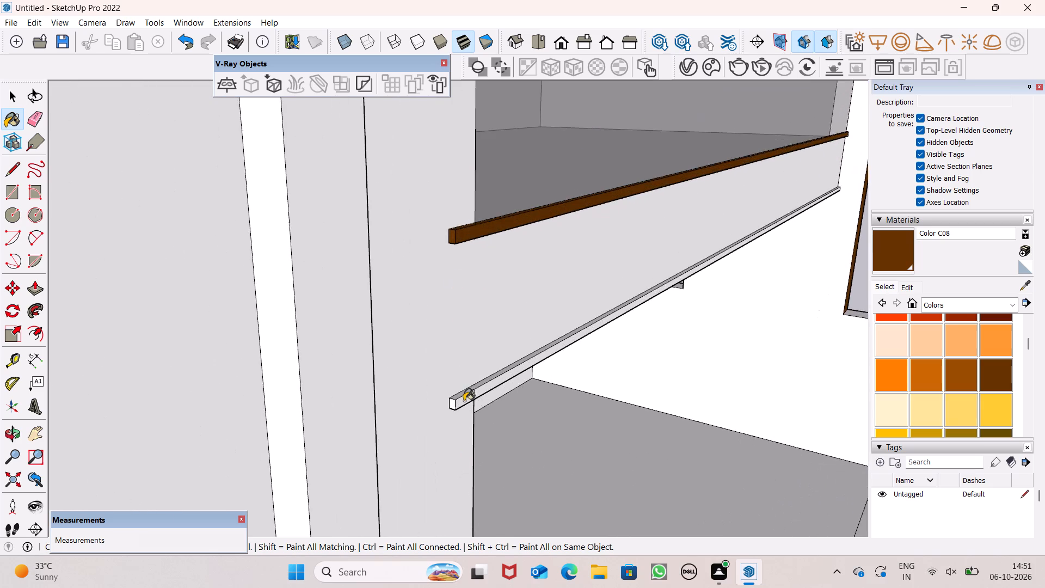
pyautogui.scroll(6, 444, 334)
pyautogui.scroll(-1, 431, 421)
pyautogui.scroll(7, 476, 483)
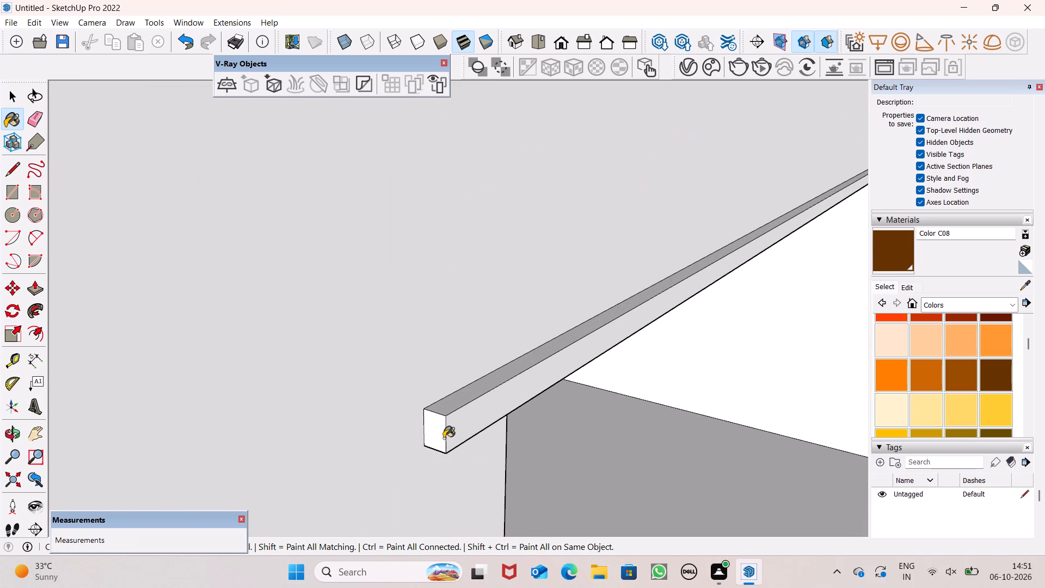
pyautogui.click(444, 437)
pyautogui.click(441, 411)
pyautogui.click(474, 424)
# Paint the underside of the lower ledge strip and balcony slab with Color C08.
pyautogui.scroll(-3, 490, 411)
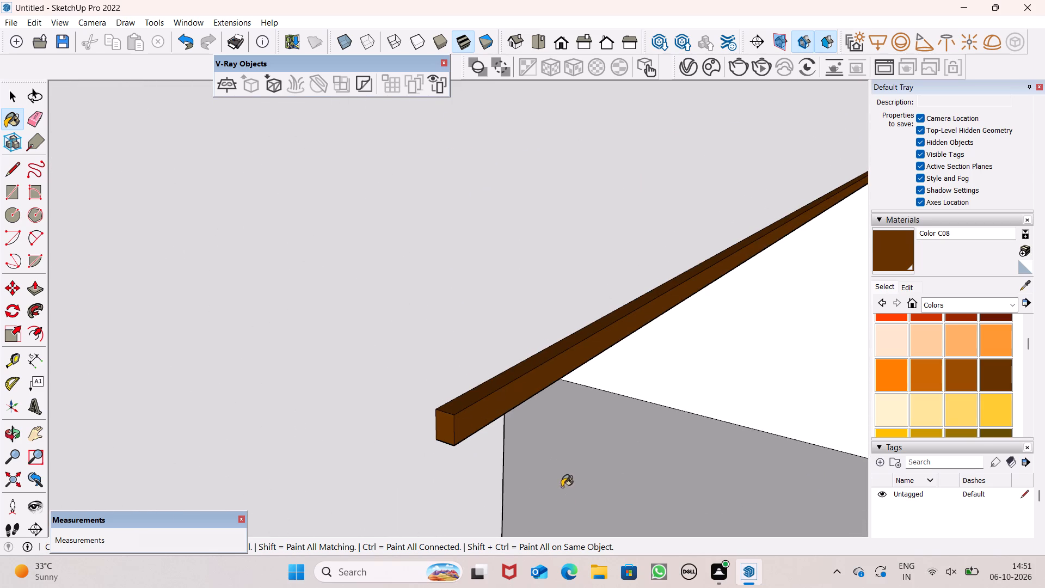
pyautogui.scroll(1, 561, 456)
pyautogui.moveTo(561, 450); pyautogui.dragTo(559, 402, button='middle')
pyautogui.scroll(-10, 587, 366)
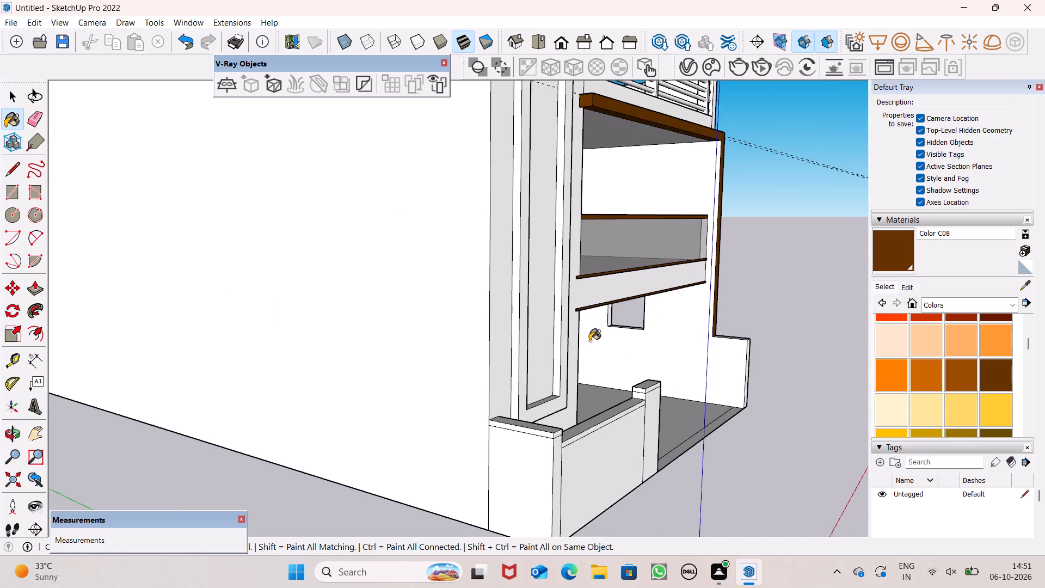
pyautogui.moveTo(589, 341); pyautogui.dragTo(457, 173, button='middle')
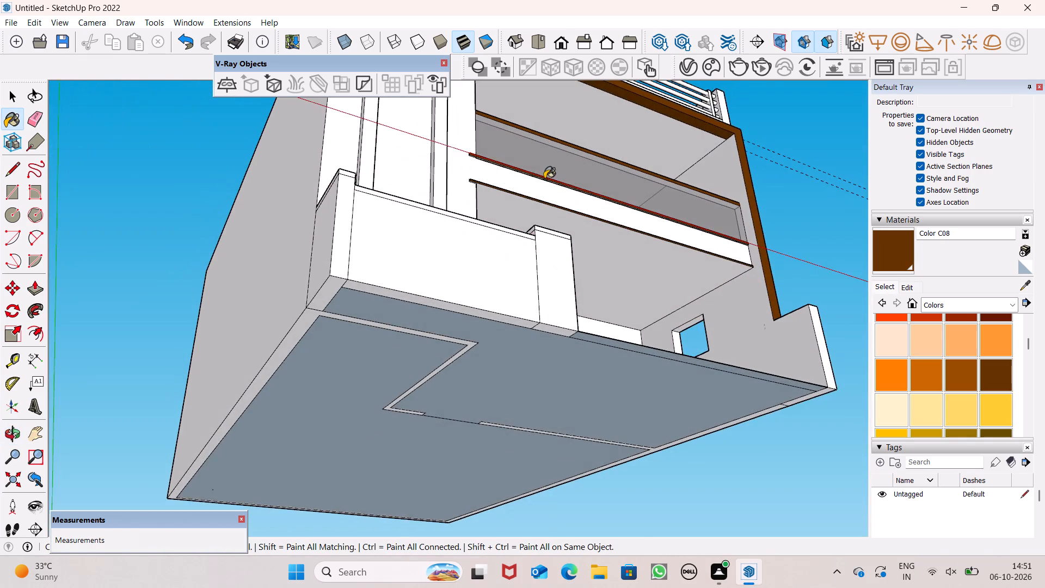
pyautogui.scroll(6, 544, 179)
pyautogui.scroll(5, 447, 181)
pyautogui.scroll(-1, 447, 181)
pyautogui.scroll(6, 366, 191)
pyautogui.scroll(8, 458, 189)
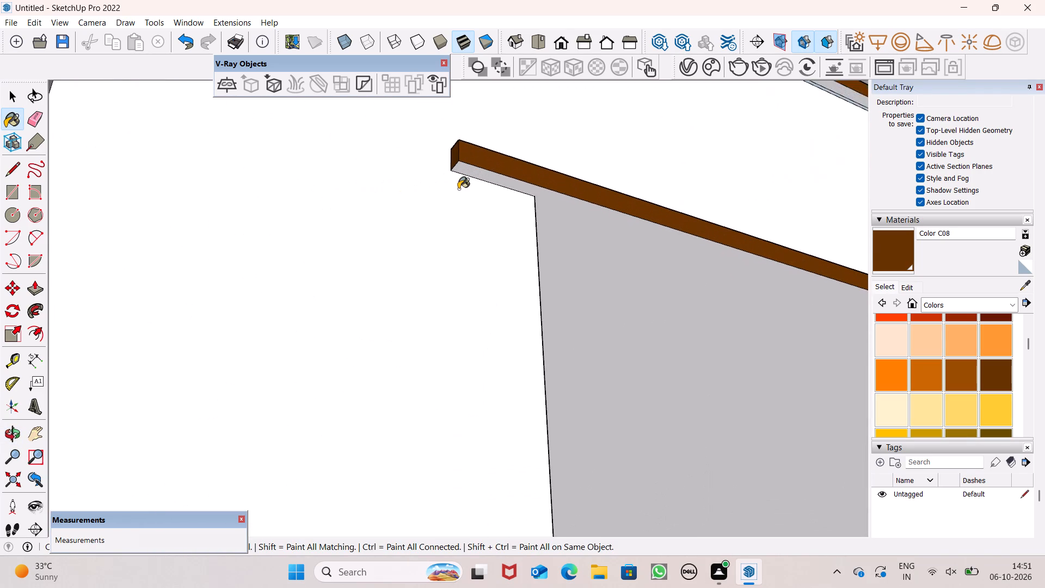
pyautogui.scroll(5, 475, 183)
pyautogui.click(499, 176)
# Examine the whole front facade and its brown strips from below and from above.
pyautogui.scroll(1, 508, 216)
pyautogui.scroll(-11, 509, 230)
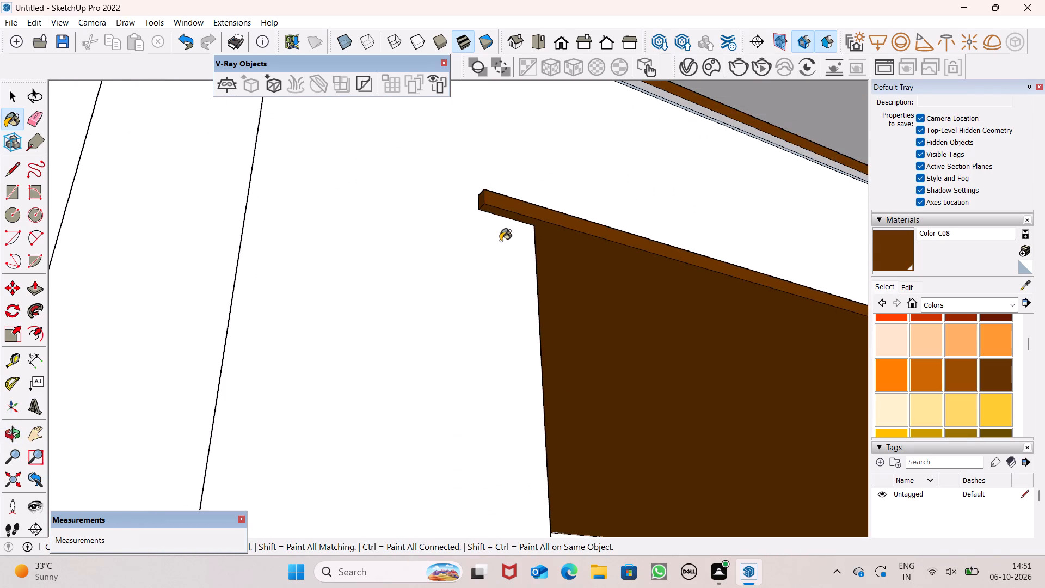
pyautogui.scroll(-16, 501, 238)
pyautogui.moveTo(568, 240); pyautogui.dragTo(542, 330, button='middle')
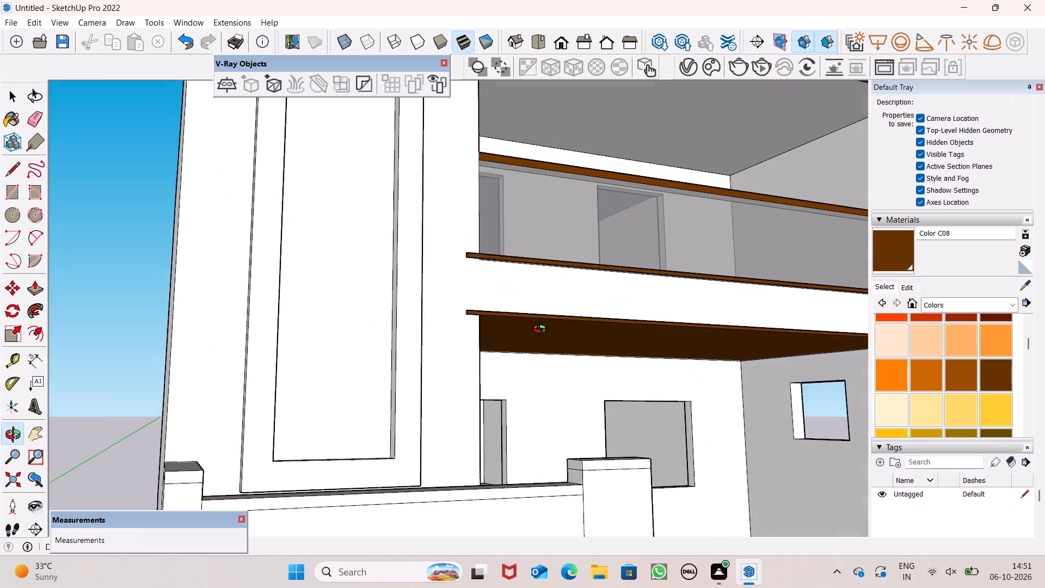
pyautogui.moveTo(542, 330); pyautogui.dragTo(542, 332, button='middle')
pyautogui.scroll(-10, 542, 301)
pyautogui.moveTo(564, 390); pyautogui.dragTo(544, 433, button='middle')
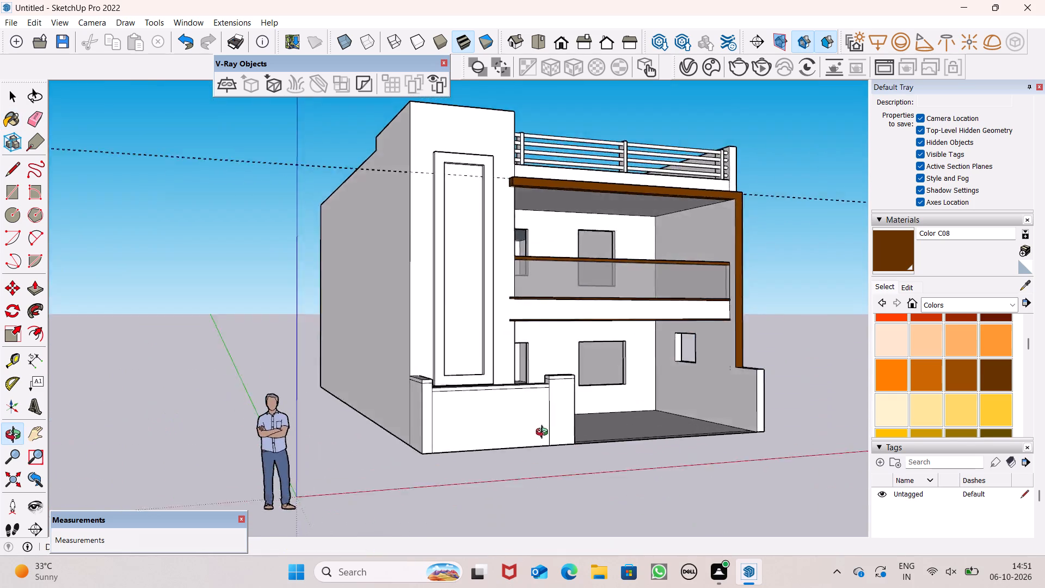
pyautogui.moveTo(544, 433); pyautogui.dragTo(383, 544, button='middle')
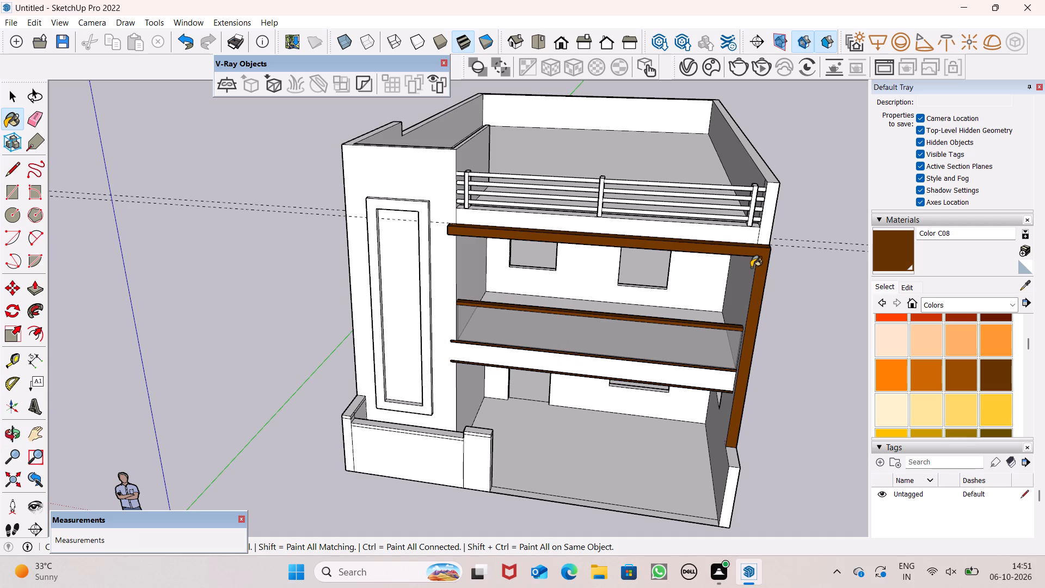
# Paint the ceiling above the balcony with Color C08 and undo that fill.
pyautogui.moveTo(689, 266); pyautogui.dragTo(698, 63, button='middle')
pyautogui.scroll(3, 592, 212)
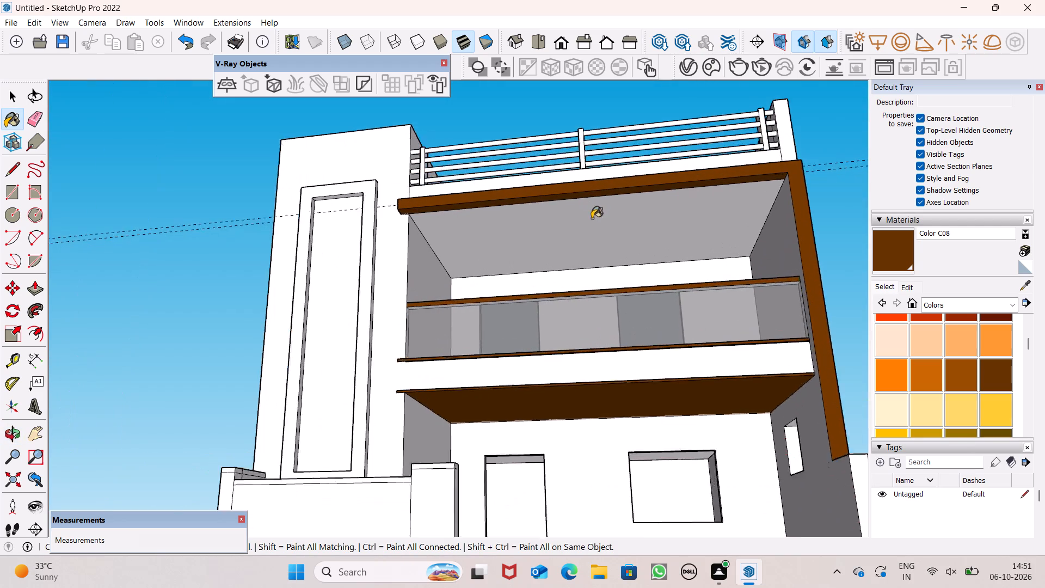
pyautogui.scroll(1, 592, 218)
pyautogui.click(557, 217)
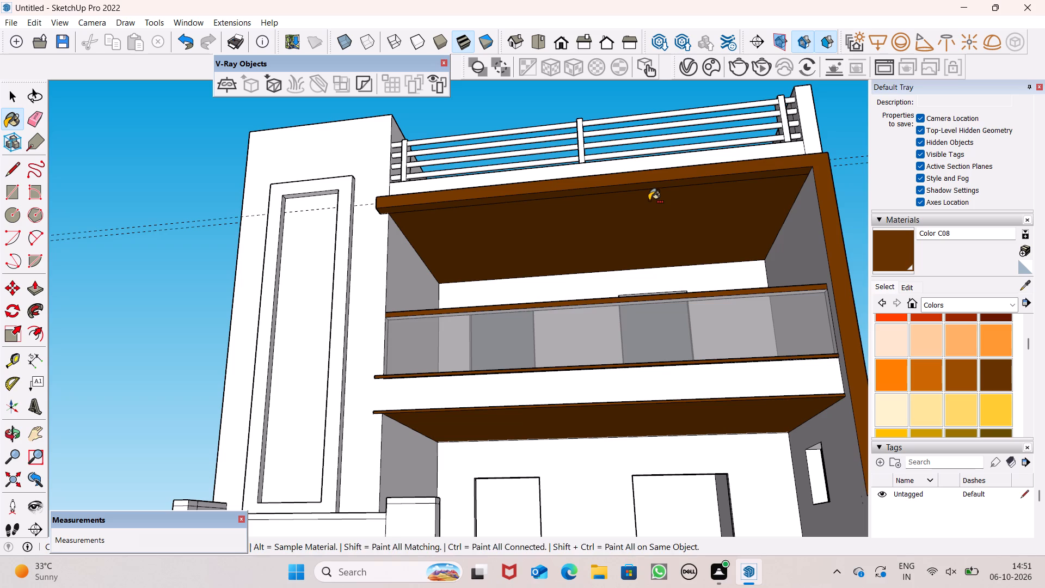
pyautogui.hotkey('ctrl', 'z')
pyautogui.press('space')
# Paint the front face of the tall block's raised frame with Color C08.
pyautogui.scroll(-4, 961, 323)
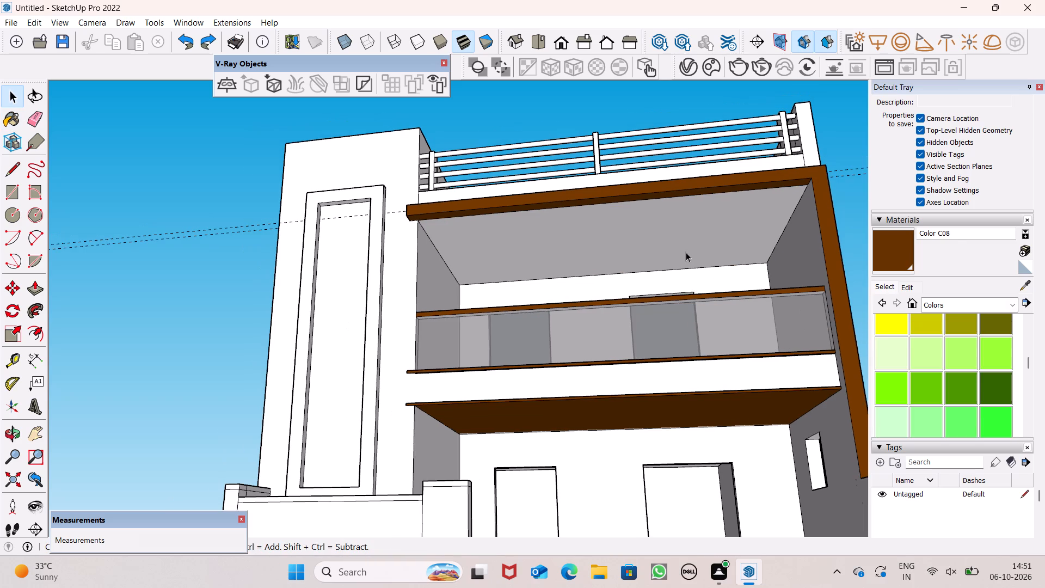
pyautogui.click(898, 253)
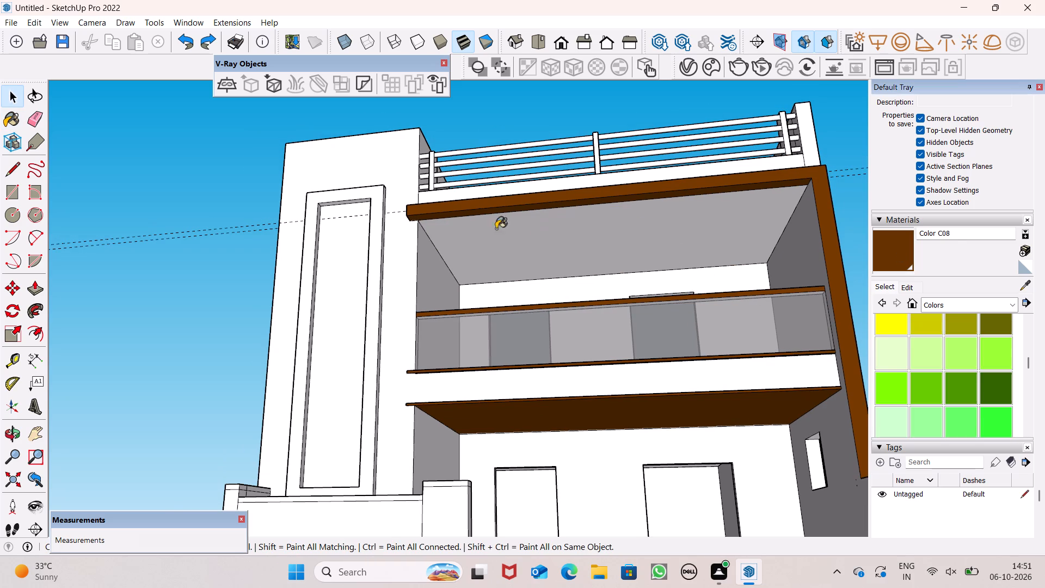
pyautogui.scroll(6, 390, 219)
pyautogui.click(362, 194)
# Paint the inner top face and both inner side faces of the tall block's raised frame with Color C08.
pyautogui.scroll(1, 377, 200)
pyautogui.moveTo(377, 200); pyautogui.dragTo(430, 218, button='middle')
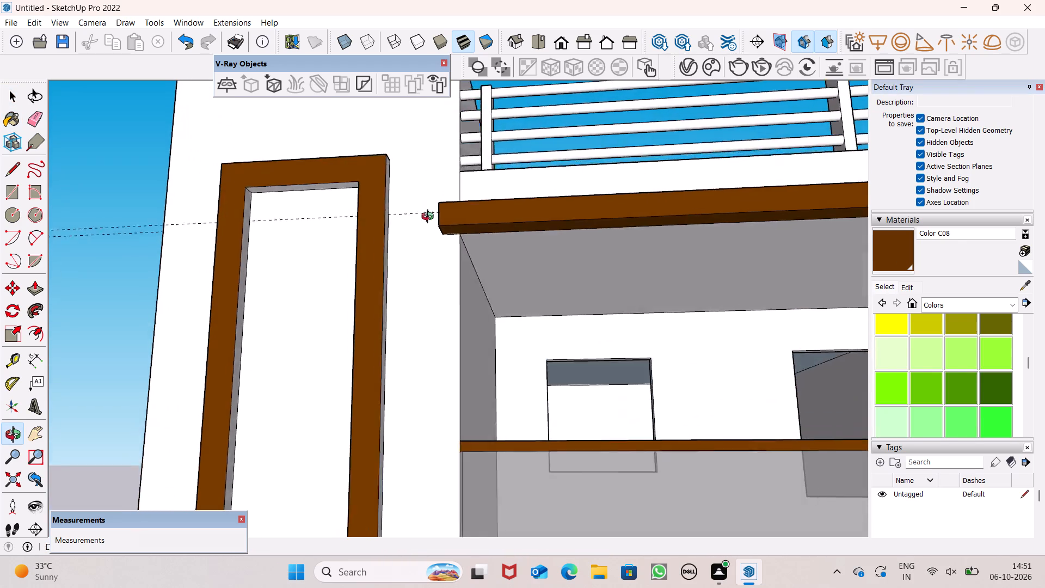
pyautogui.moveTo(430, 218); pyautogui.dragTo(461, 172, button='middle')
pyautogui.scroll(6, 322, 162)
pyautogui.click(313, 161)
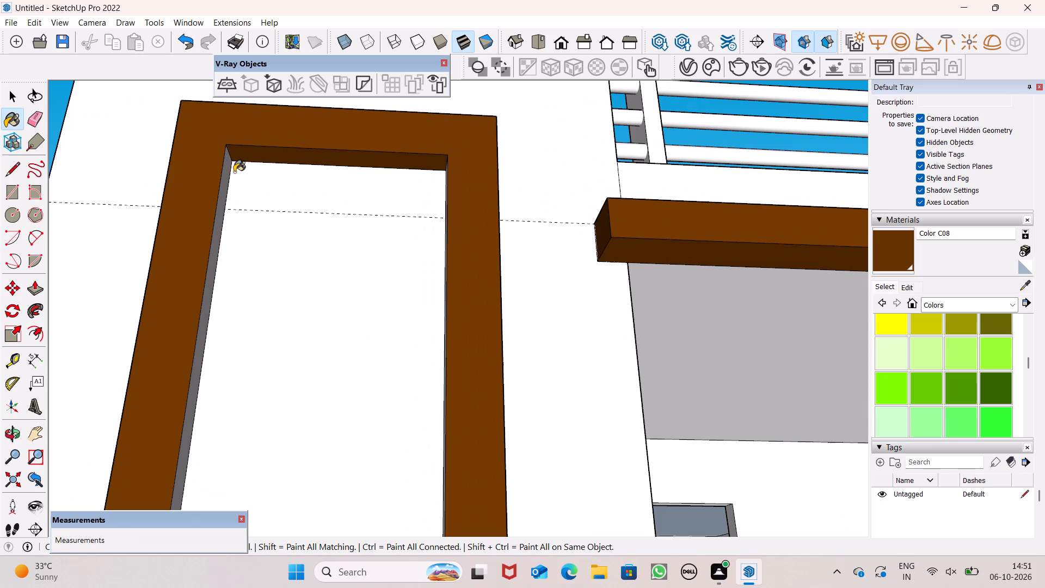
pyautogui.click(221, 176)
pyautogui.click(226, 179)
pyautogui.moveTo(332, 234); pyautogui.dragTo(494, 229, button='middle')
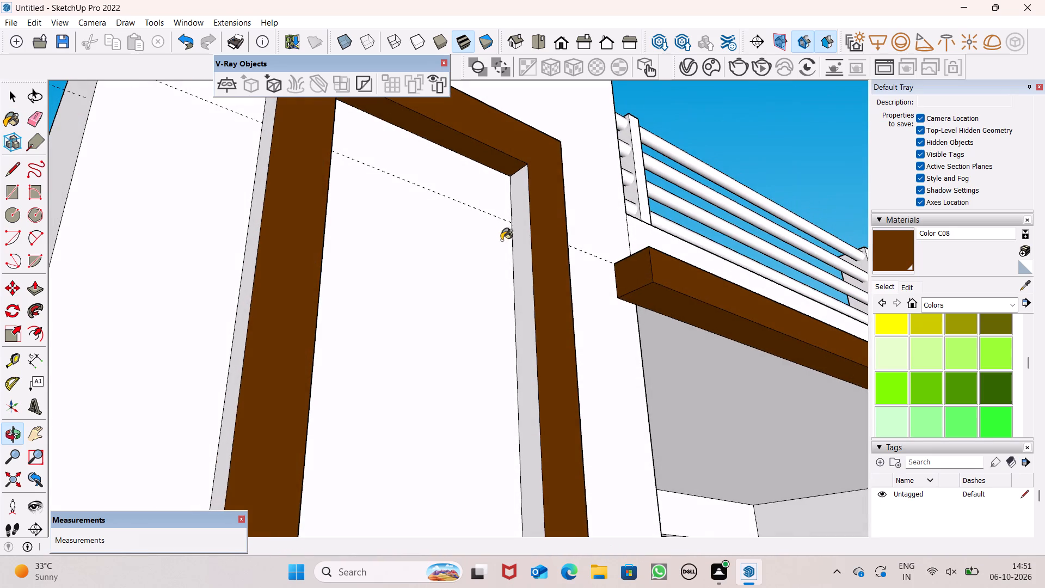
pyautogui.click(521, 250)
# Paint both outer side faces and the top face of the tall block's raised frame with Color C08.
pyautogui.click(259, 189)
pyautogui.scroll(-7, 414, 203)
pyautogui.moveTo(494, 237); pyautogui.dragTo(78, 372, button='middle')
pyautogui.scroll(5, 187, 293)
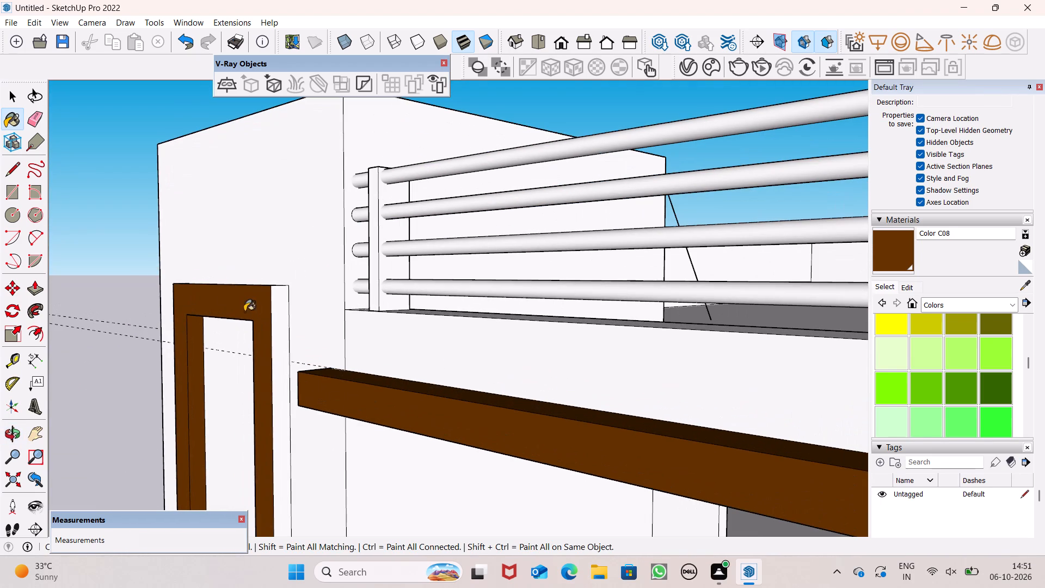
pyautogui.click(280, 307)
pyautogui.moveTo(285, 302); pyautogui.dragTo(236, 423, button='middle')
pyautogui.click(271, 284)
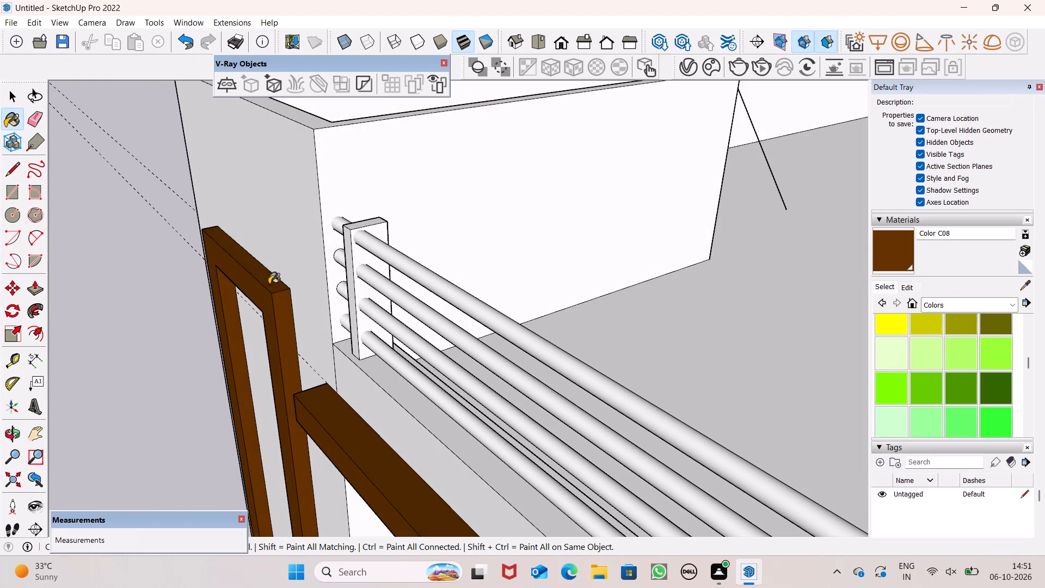
# Paint the inner bottom face of the tall block's raised frame with Color C08.
pyautogui.scroll(-3, 378, 185)
pyautogui.scroll(1, 380, 190)
pyautogui.scroll(-5, 380, 195)
pyautogui.scroll(-2, 457, 171)
pyautogui.scroll(-4, 440, 260)
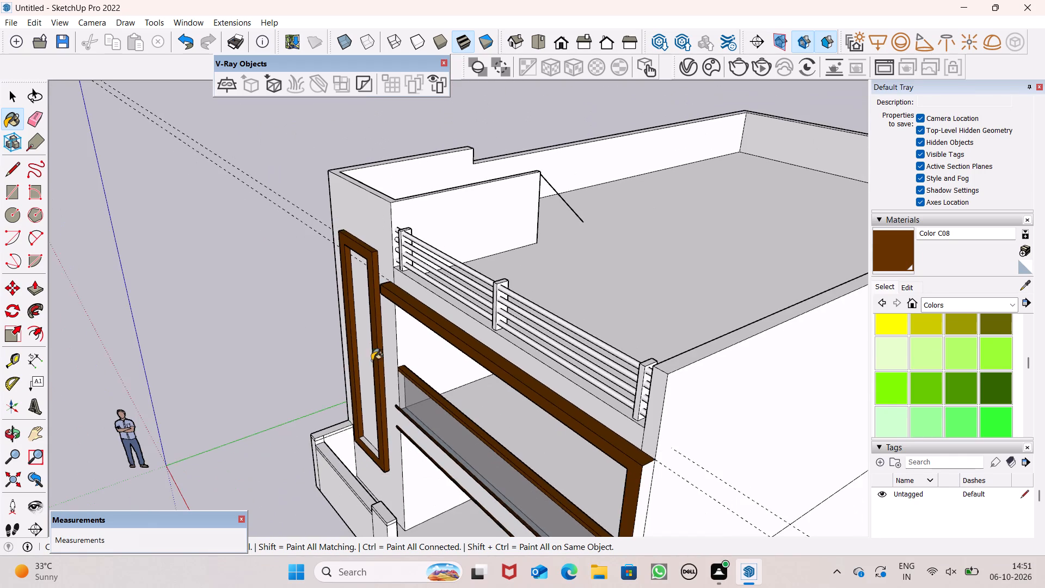
pyautogui.moveTo(367, 402); pyautogui.dragTo(543, 102, button='middle')
pyautogui.scroll(-4, 505, 127)
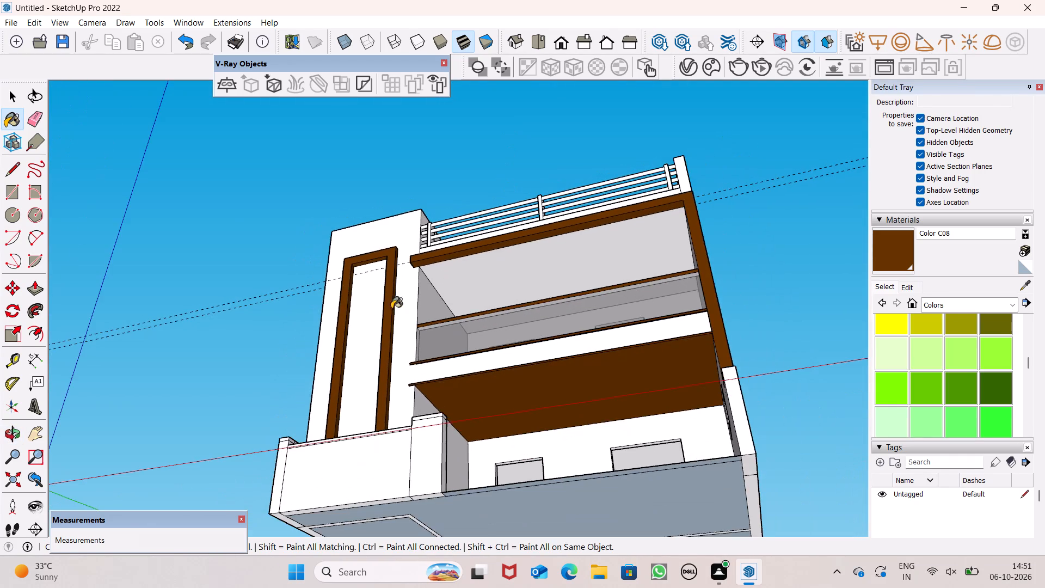
pyautogui.moveTo(360, 335); pyautogui.dragTo(480, 587, button='middle')
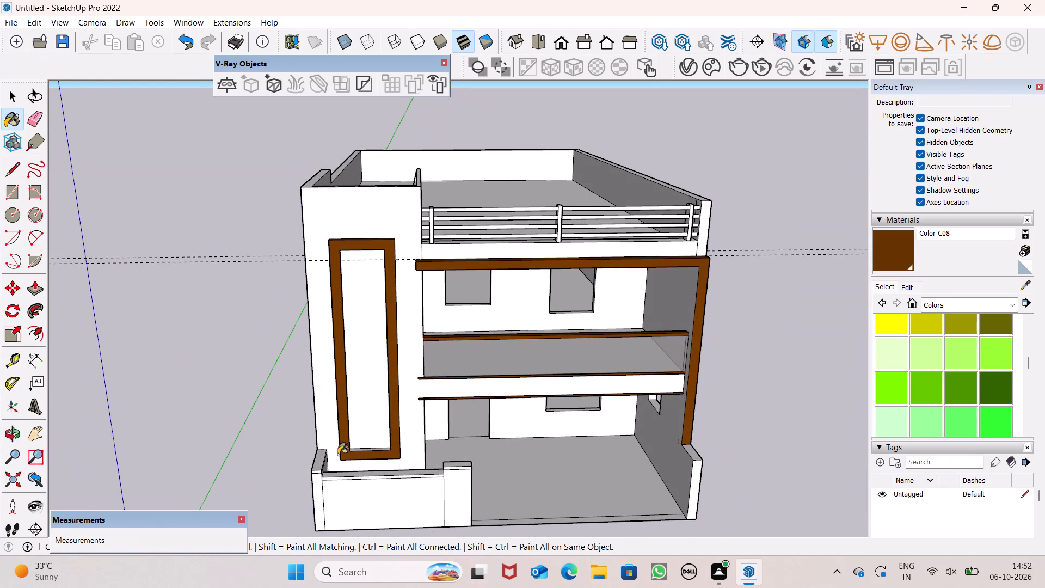
pyautogui.scroll(14, 337, 455)
pyautogui.scroll(6, 368, 424)
pyautogui.click(366, 409)
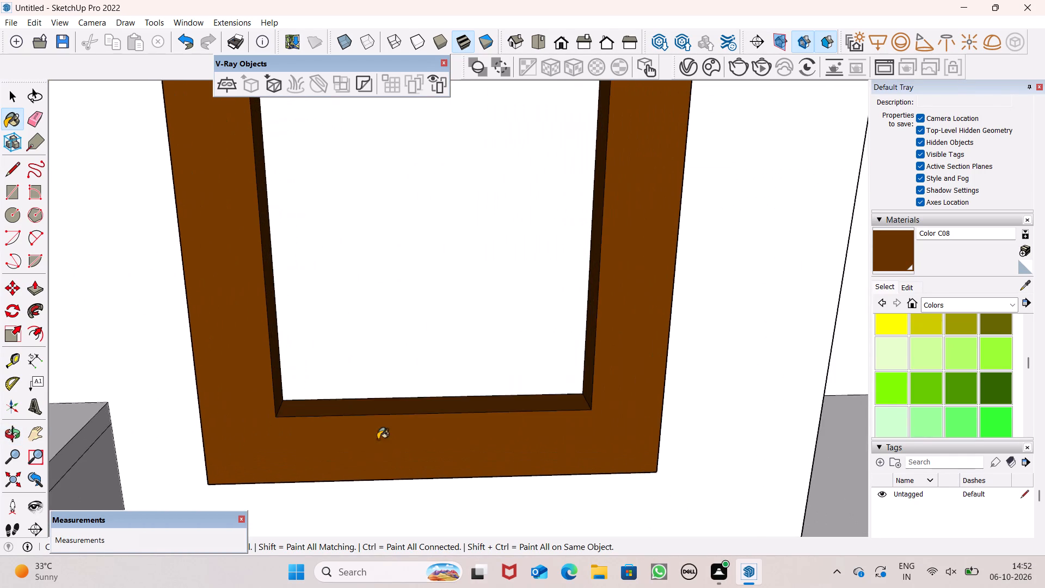
# Paint the underside of the tall block's raised frame with Color C08 and finish painting.
pyautogui.scroll(1, 392, 451)
pyautogui.moveTo(392, 451); pyautogui.dragTo(598, 403, button='middle')
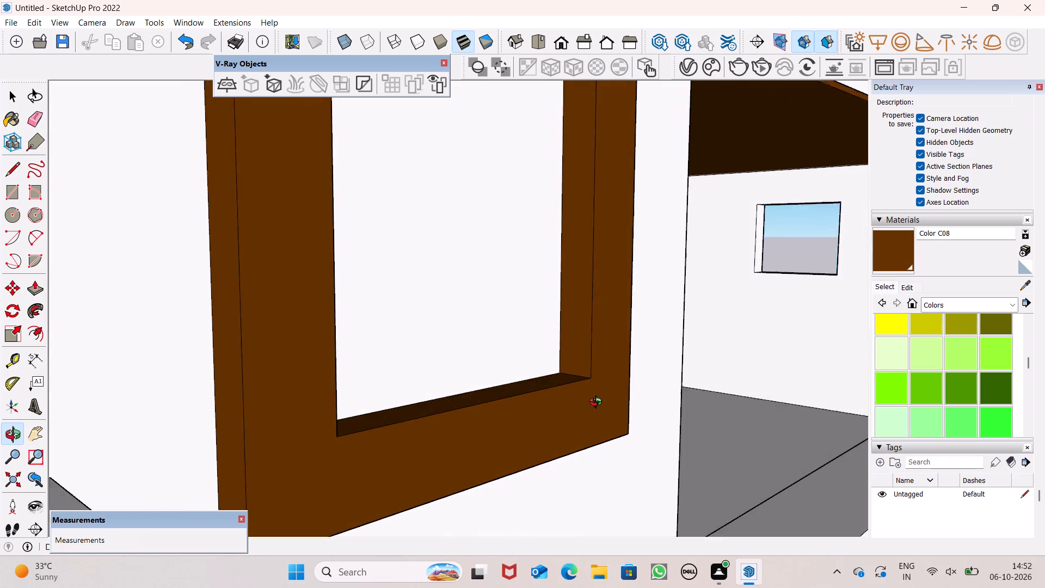
pyautogui.moveTo(598, 403); pyautogui.dragTo(591, 416, button='middle')
pyautogui.scroll(3, 498, 580)
pyautogui.scroll(6, 536, 510)
pyautogui.scroll(-1, 536, 509)
pyautogui.scroll(1, 536, 509)
pyautogui.moveTo(534, 505); pyautogui.dragTo(536, 435, button='middle')
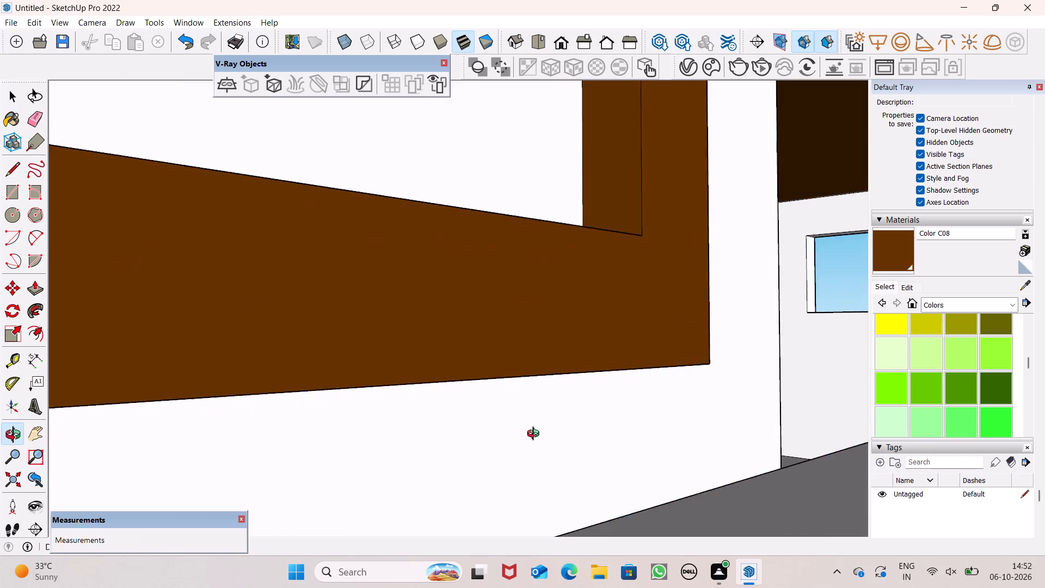
pyautogui.moveTo(536, 435); pyautogui.dragTo(537, 470, button='middle')
pyautogui.scroll(6, 566, 439)
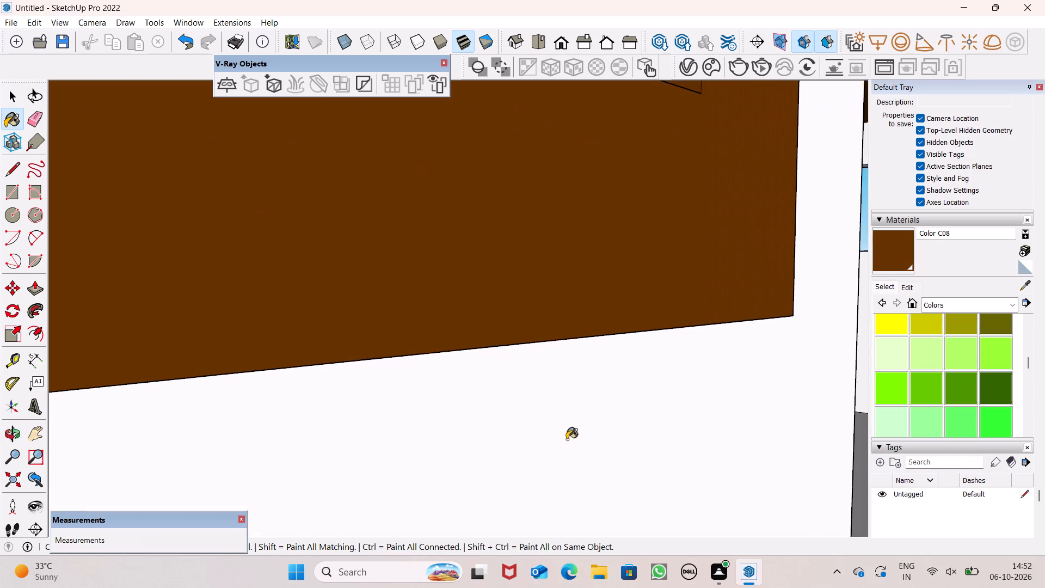
pyautogui.moveTo(567, 439); pyautogui.dragTo(571, 411, button='middle')
pyautogui.scroll(1, 569, 367)
pyautogui.click(577, 274)
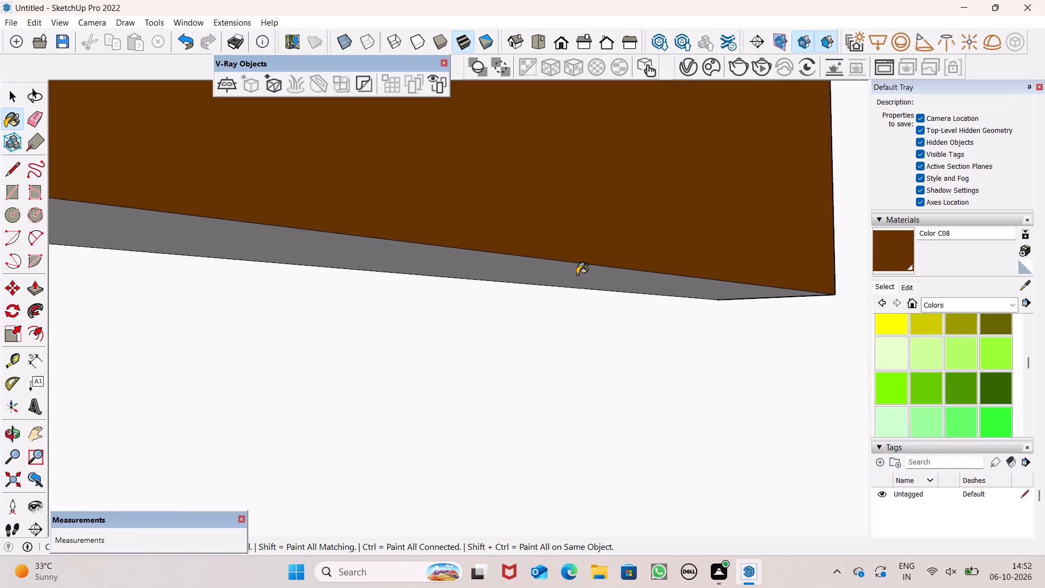
pyautogui.scroll(-8, 577, 342)
pyautogui.press('space')
# Examine the finished brown frame and the whole front facade from farther away.
pyautogui.scroll(-4, 594, 416)
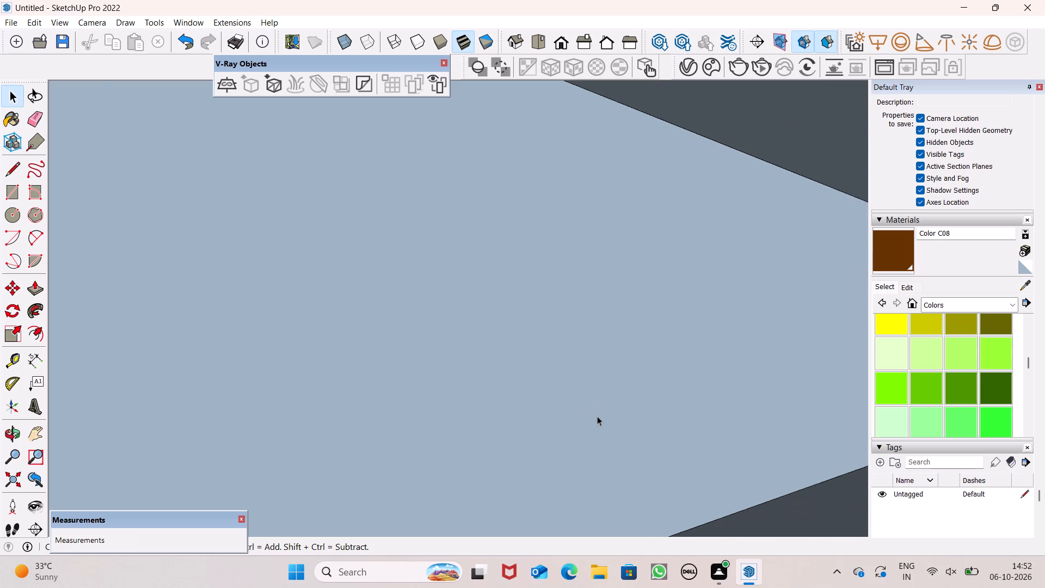
pyautogui.scroll(-4, 597, 416)
pyautogui.scroll(-5, 514, 1)
pyautogui.scroll(-2, 436, 297)
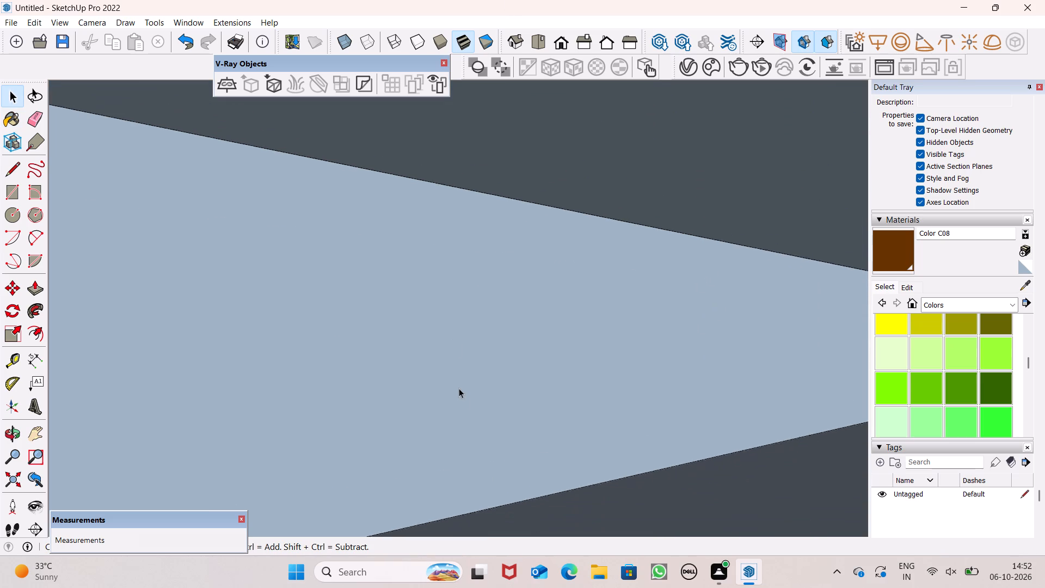
pyautogui.scroll(-17, 459, 388)
pyautogui.scroll(1, 493, 376)
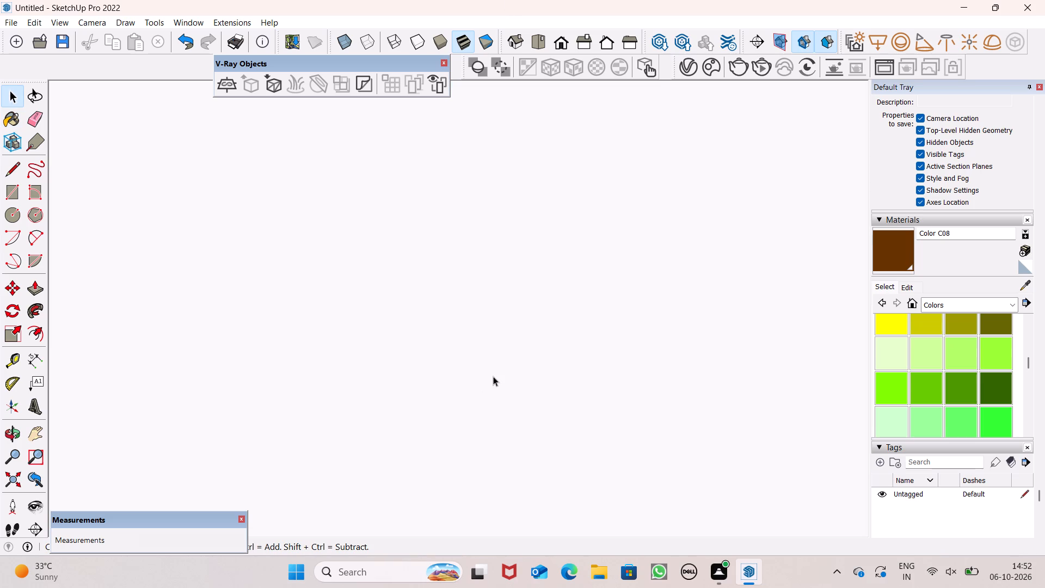
pyautogui.scroll(-20, 493, 376)
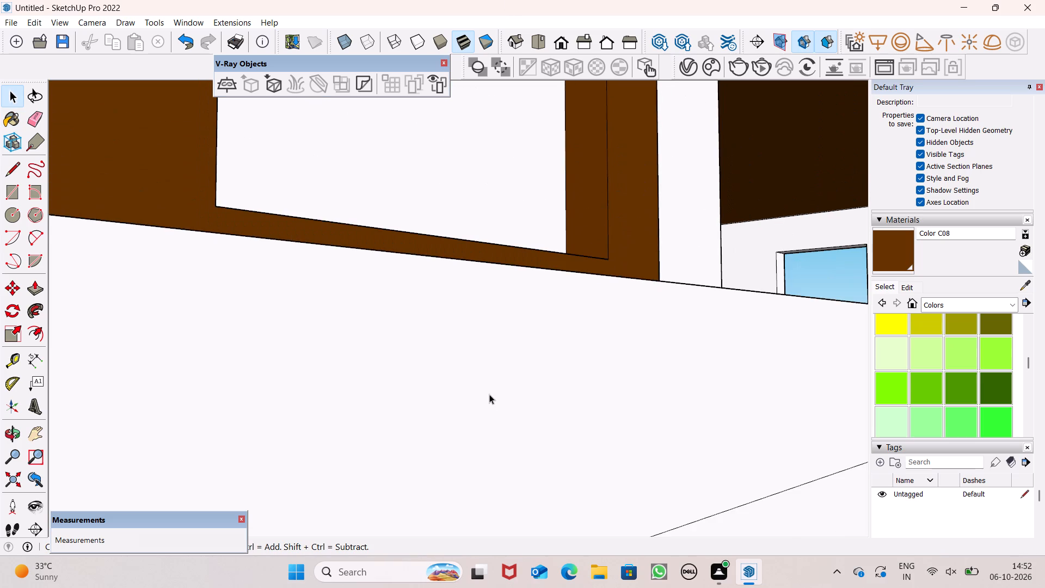
pyautogui.scroll(-10, 489, 394)
pyautogui.scroll(-15, 490, 390)
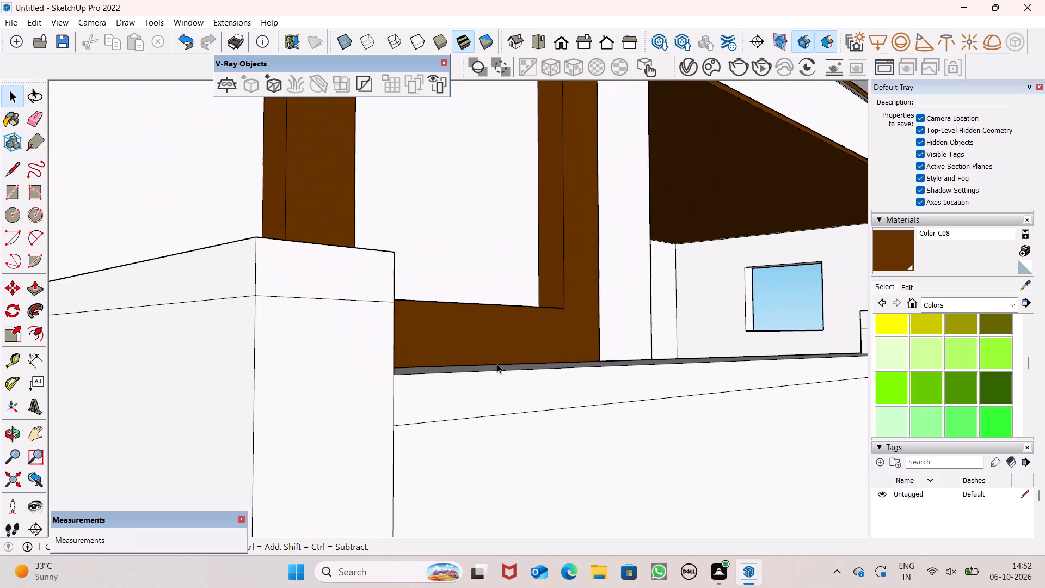
pyautogui.scroll(-19, 497, 364)
pyautogui.scroll(-4, 521, 362)
pyautogui.moveTo(549, 369); pyautogui.dragTo(422, 451, button='middle')
pyautogui.moveTo(496, 446); pyautogui.dragTo(378, 460, button='middle')
# Paint the top, front and inner side bands of the front boundary wall's outer corner pillar with grey Color M05.
pyautogui.scroll(1, 381, 457)
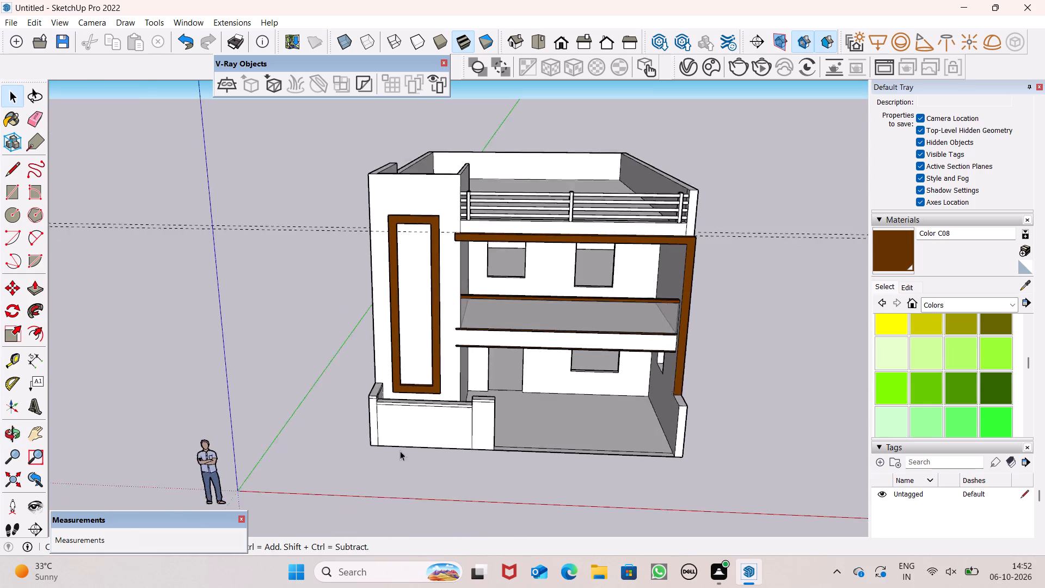
pyautogui.scroll(1, 400, 451)
pyautogui.scroll(-6, 993, 334)
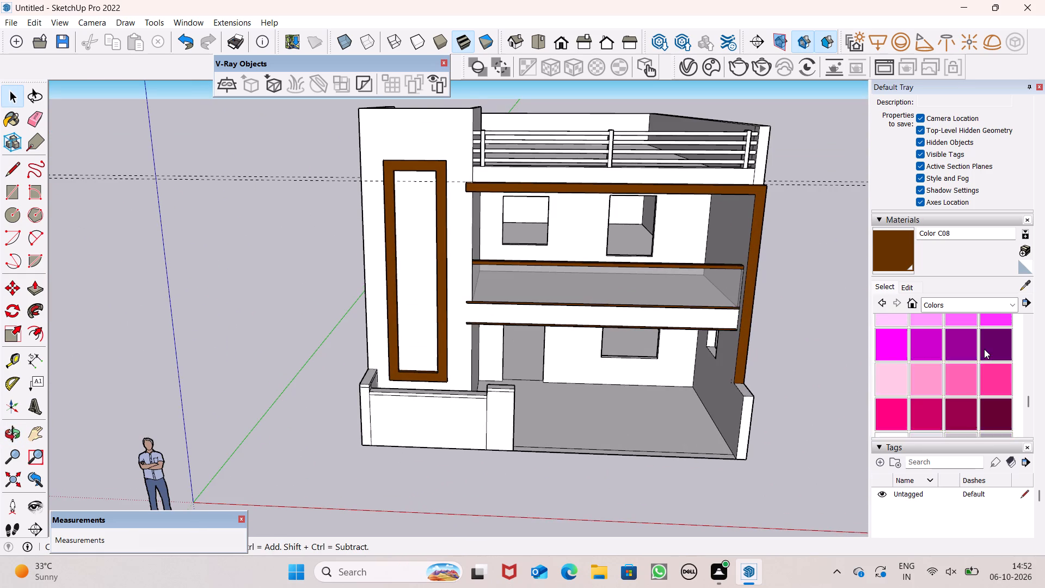
pyautogui.scroll(-1, 984, 349)
pyautogui.scroll(-1, 945, 377)
pyautogui.click(934, 358)
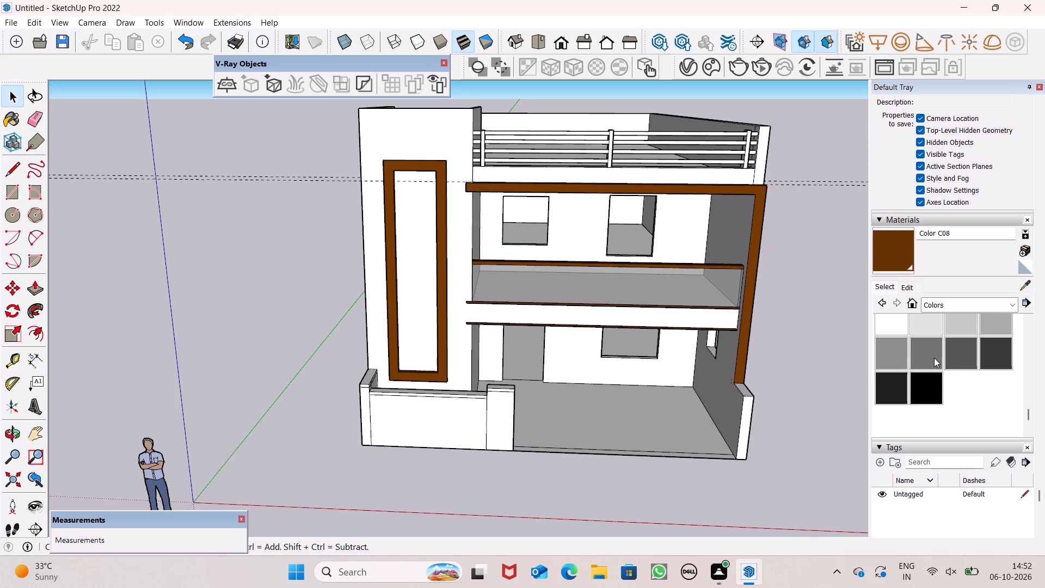
pyautogui.scroll(7, 374, 381)
pyautogui.click(361, 378)
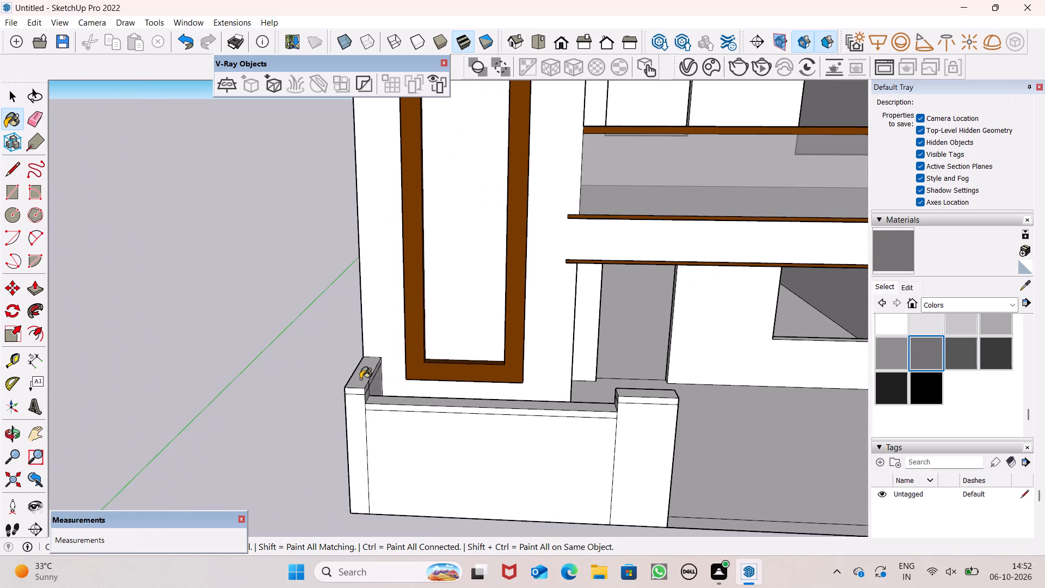
pyautogui.scroll(2, 360, 379)
pyautogui.scroll(-1, 360, 379)
pyautogui.scroll(5, 360, 379)
pyautogui.moveTo(379, 401); pyautogui.dragTo(313, 413, button='middle')
pyautogui.scroll(7, 314, 408)
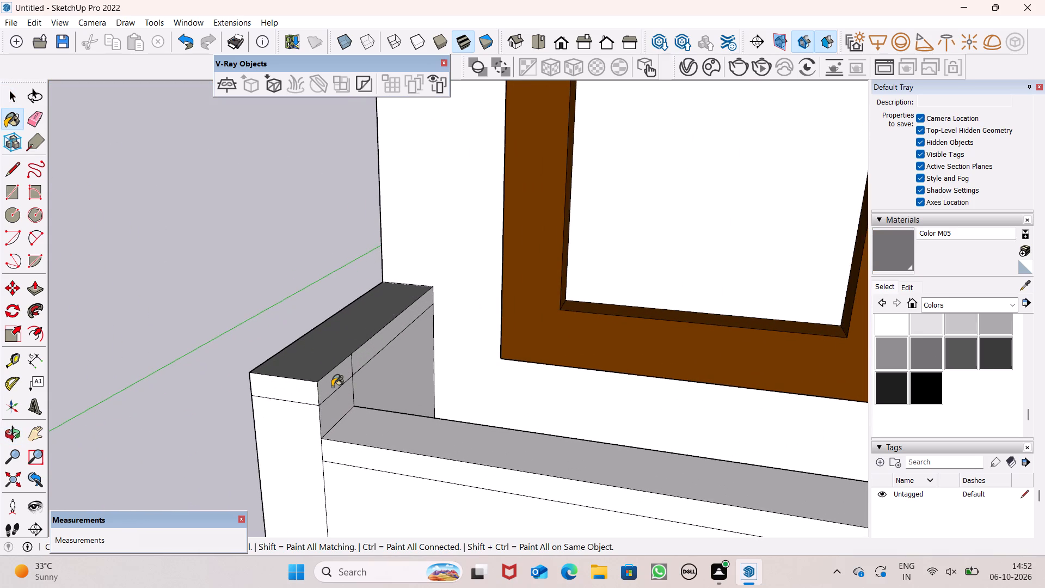
pyautogui.click(332, 385)
pyautogui.click(303, 397)
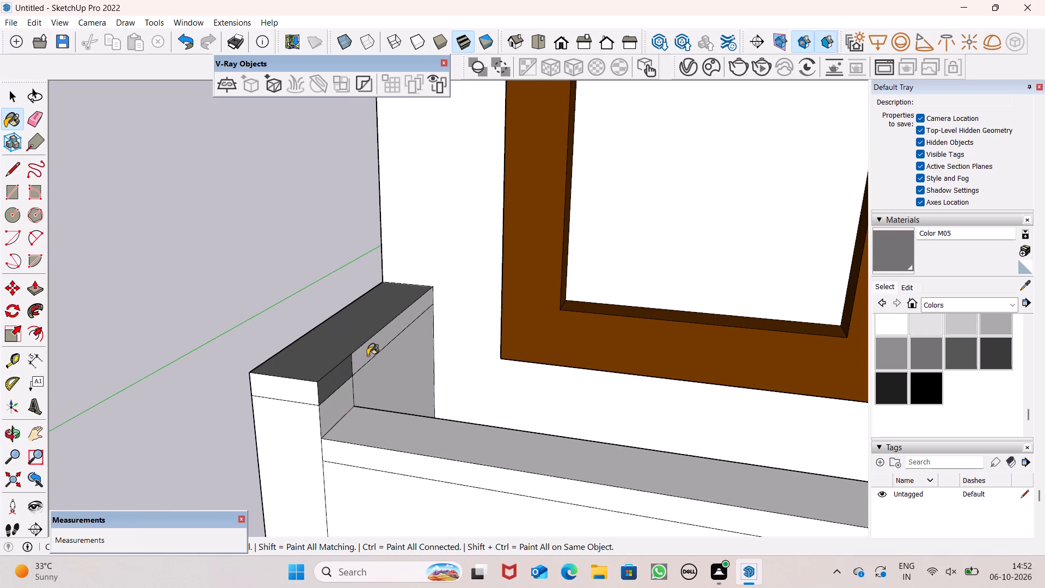
pyautogui.click(367, 355)
# Paint the top face and front band of the low front boundary wall with Color M05.
pyautogui.click(402, 426)
pyautogui.click(383, 457)
# Paint the top, front and side bands of the boundary pillar beside the entrance opening with Color M05.
pyautogui.scroll(-8, 438, 388)
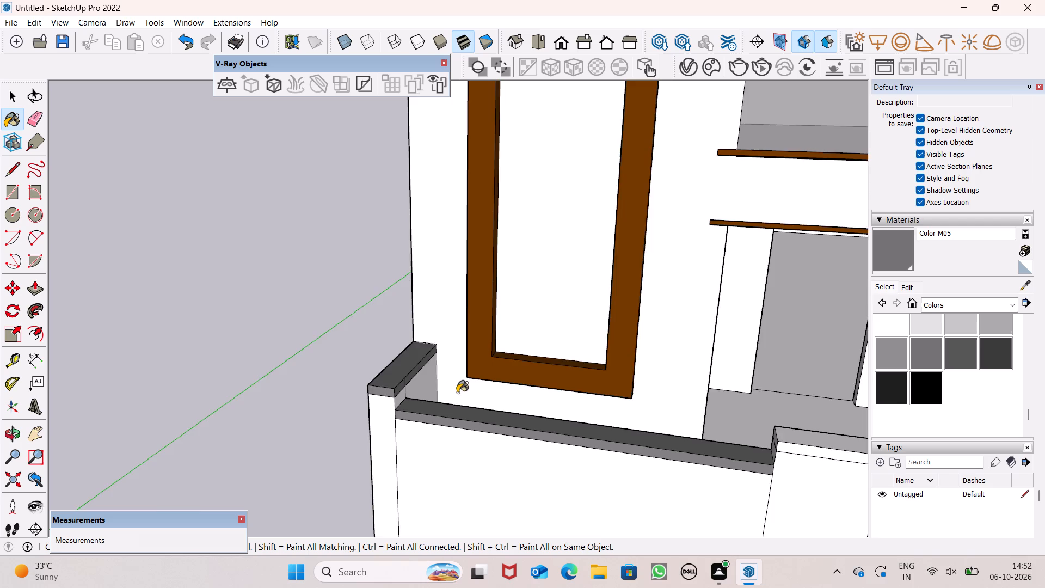
pyautogui.scroll(-7, 457, 393)
pyautogui.scroll(7, 619, 422)
pyautogui.click(612, 413)
pyautogui.click(622, 409)
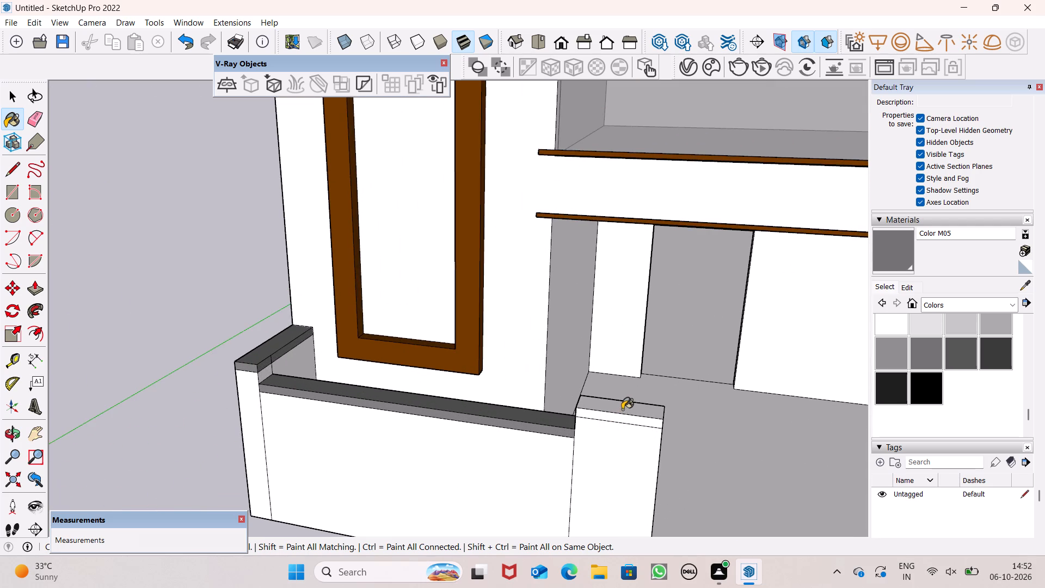
pyautogui.click(621, 417)
pyautogui.scroll(1, 636, 412)
pyautogui.moveTo(641, 415); pyautogui.dragTo(490, 387, button='middle')
pyautogui.scroll(2, 503, 411)
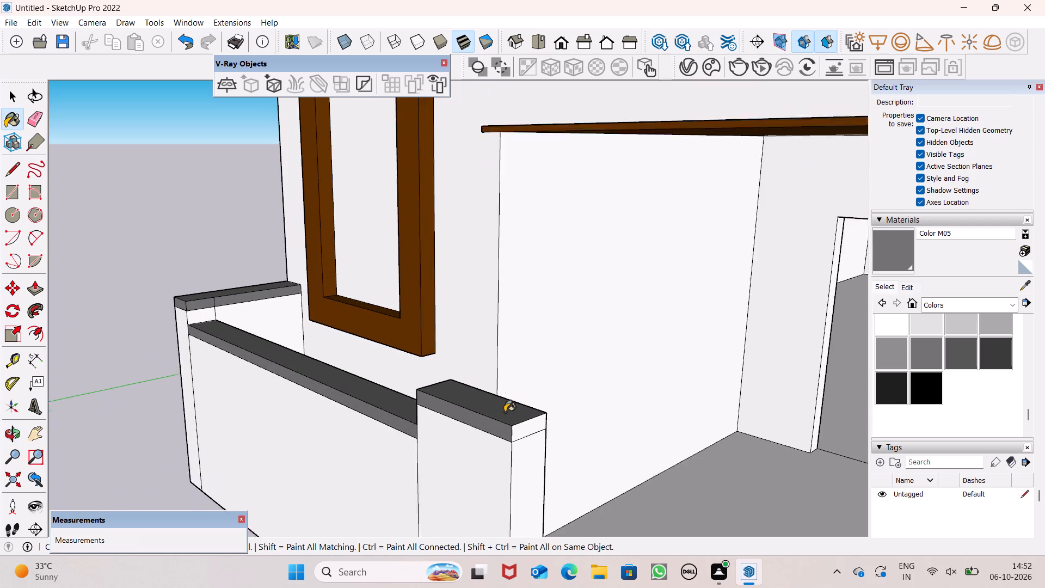
pyautogui.scroll(4, 505, 412)
pyautogui.click(545, 435)
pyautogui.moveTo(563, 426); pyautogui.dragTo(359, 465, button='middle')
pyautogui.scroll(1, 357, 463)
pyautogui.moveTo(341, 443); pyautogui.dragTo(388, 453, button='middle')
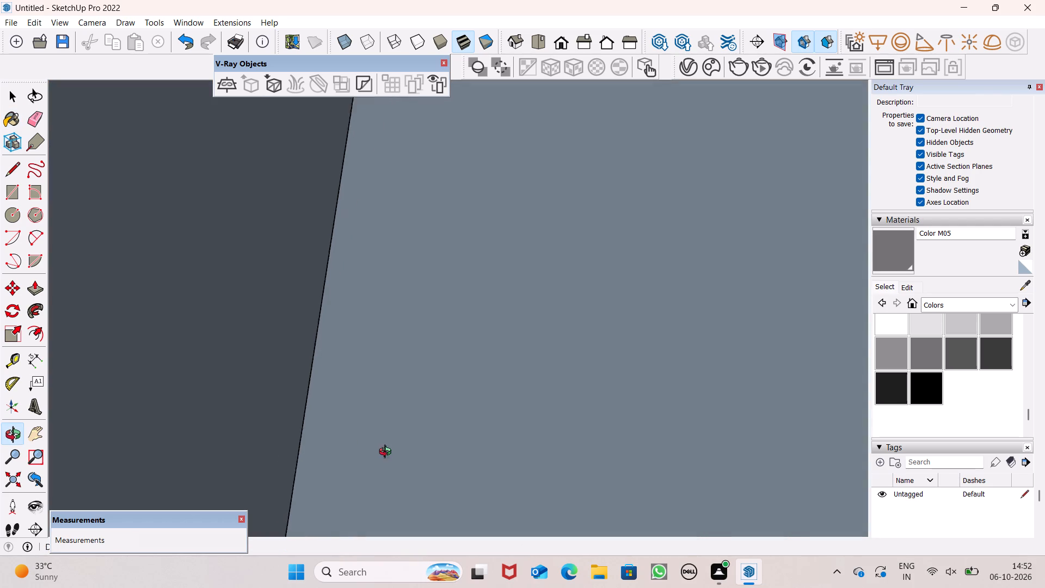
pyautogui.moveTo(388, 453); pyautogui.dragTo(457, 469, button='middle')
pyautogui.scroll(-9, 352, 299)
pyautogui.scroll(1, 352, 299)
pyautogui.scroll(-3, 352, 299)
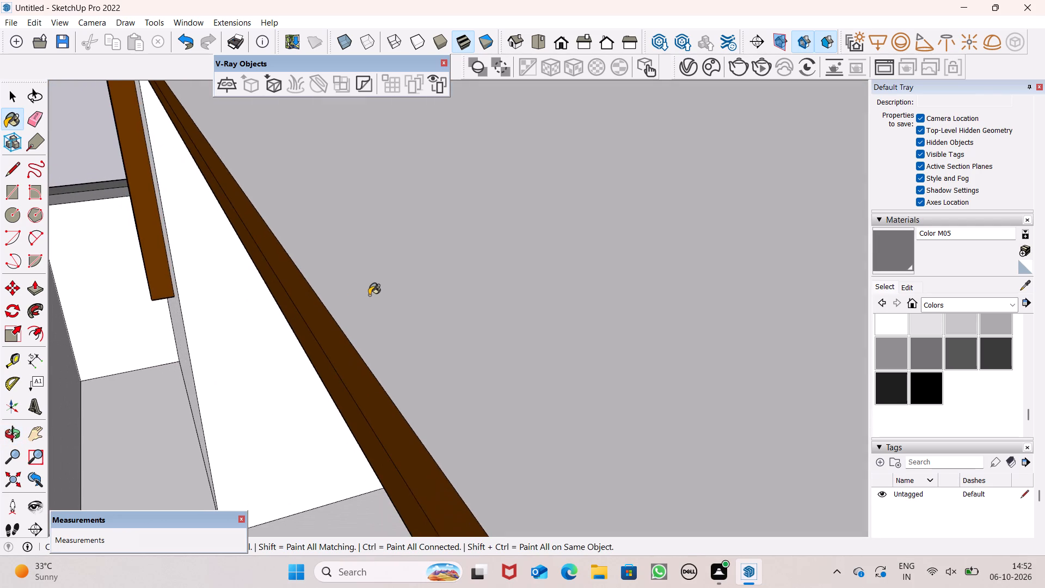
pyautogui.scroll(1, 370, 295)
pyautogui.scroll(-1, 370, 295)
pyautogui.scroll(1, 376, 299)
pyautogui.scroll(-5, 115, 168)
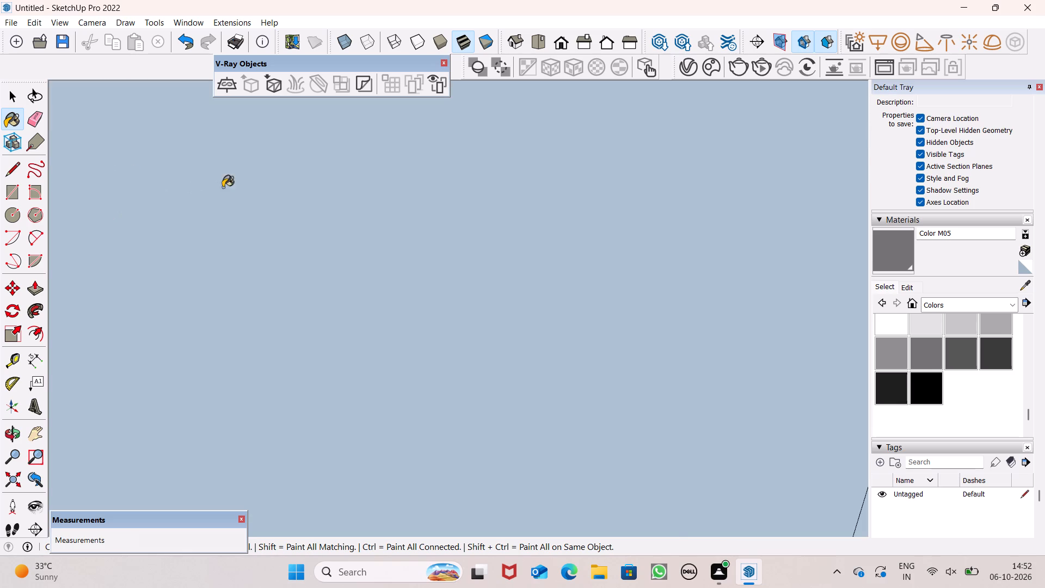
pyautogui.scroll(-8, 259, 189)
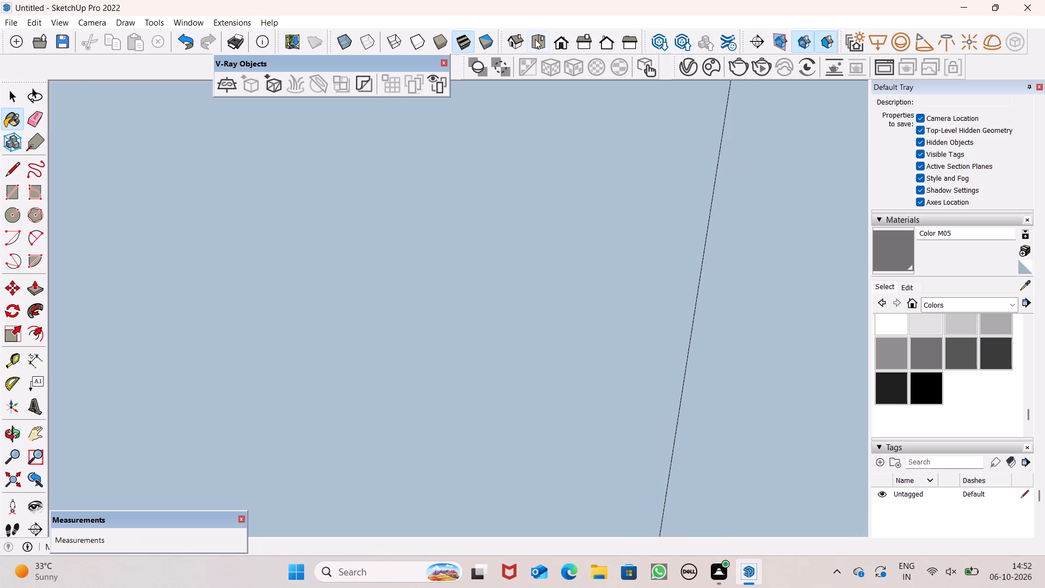
# Paint the outer side band of the boundary wall's corner pillar with grey Color M05.
pyautogui.click(561, 39)
pyautogui.scroll(-7, 540, 167)
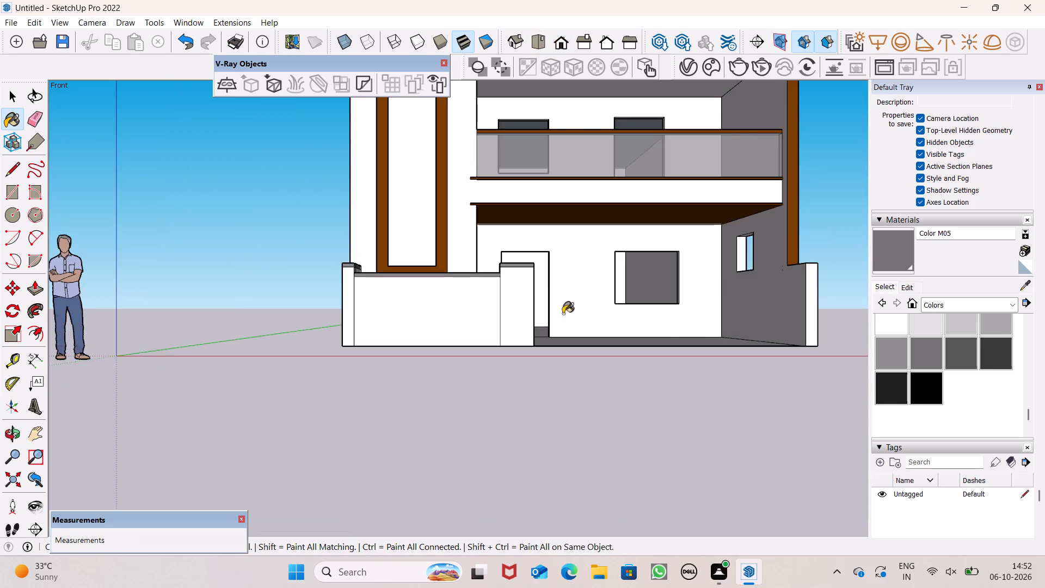
pyautogui.moveTo(563, 314); pyautogui.dragTo(501, 538, button='middle')
pyautogui.scroll(8, 357, 399)
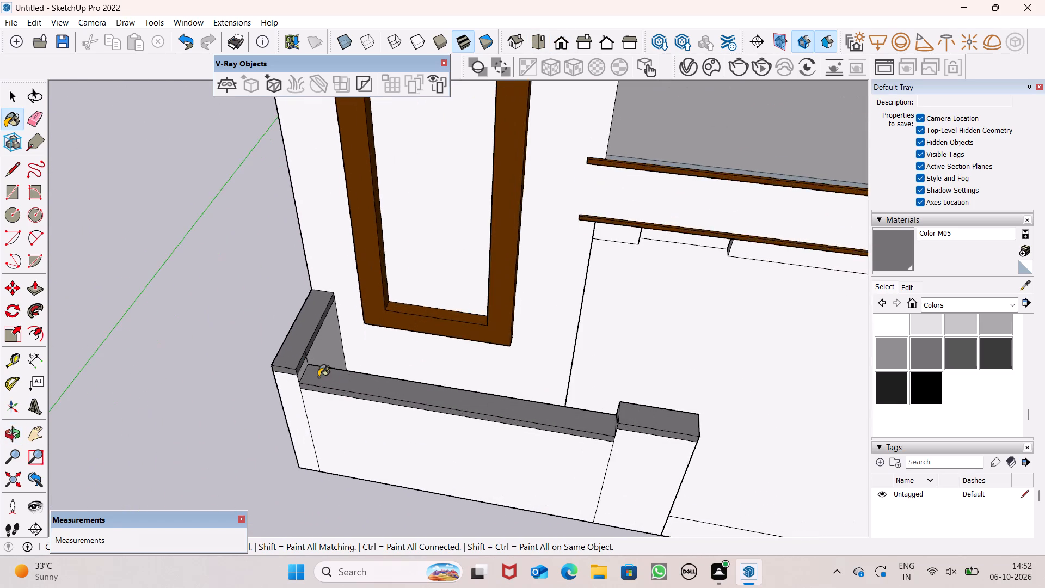
pyautogui.scroll(1, 300, 366)
pyautogui.moveTo(302, 366); pyautogui.dragTo(656, 230, button='middle')
pyautogui.scroll(4, 431, 402)
pyautogui.click(437, 400)
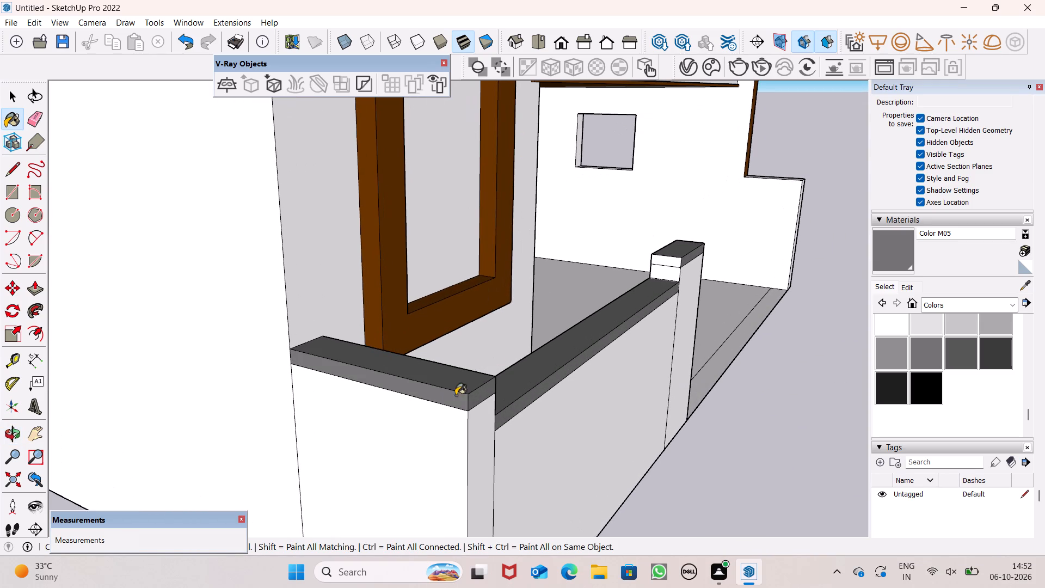
# Paint the remaining wall-side and rear cap bands of the entrance pillar and low boundary wall with Color M05.
pyautogui.scroll(4, 667, 251)
pyautogui.scroll(-1, 667, 251)
pyautogui.scroll(3, 667, 251)
pyautogui.click(667, 272)
pyautogui.moveTo(672, 277); pyautogui.dragTo(802, 269, button='middle')
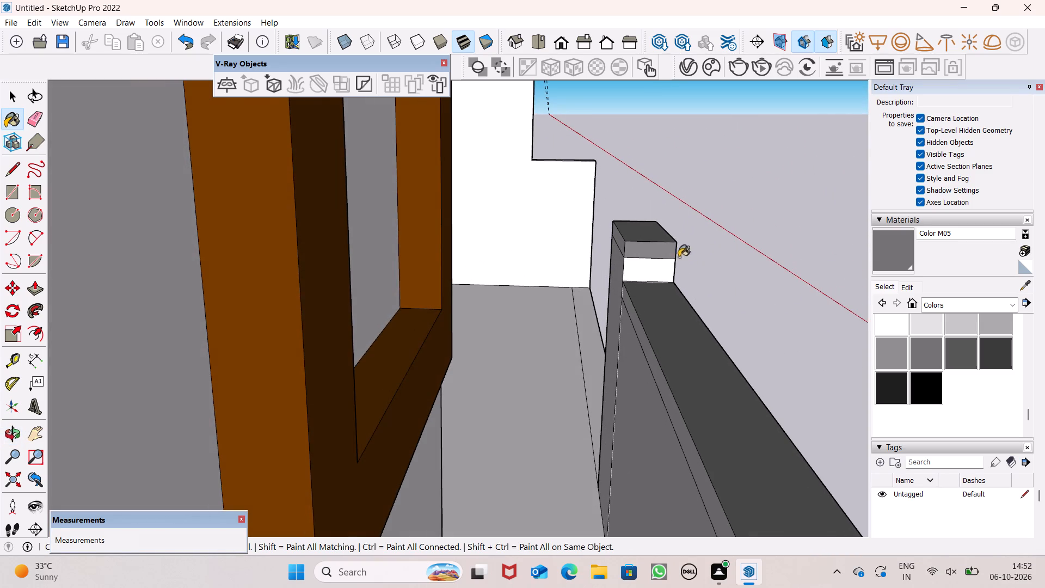
pyautogui.scroll(3, 618, 341)
pyautogui.click(653, 351)
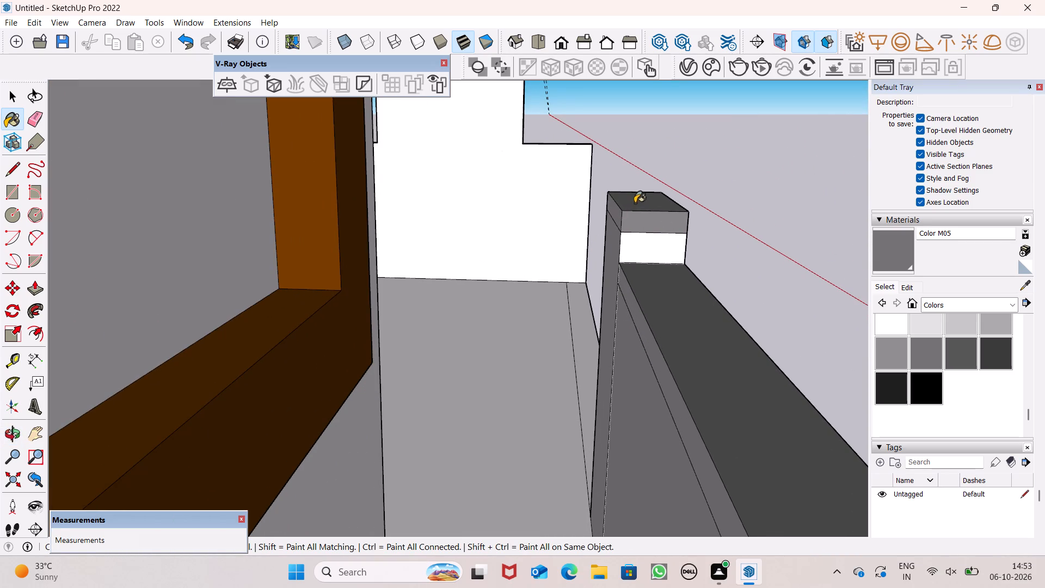
pyautogui.click(614, 217)
# Examine the grey caps of the boundary wall and both pillars from the front and from above.
pyautogui.moveTo(660, 295); pyautogui.dragTo(481, 310, button='middle')
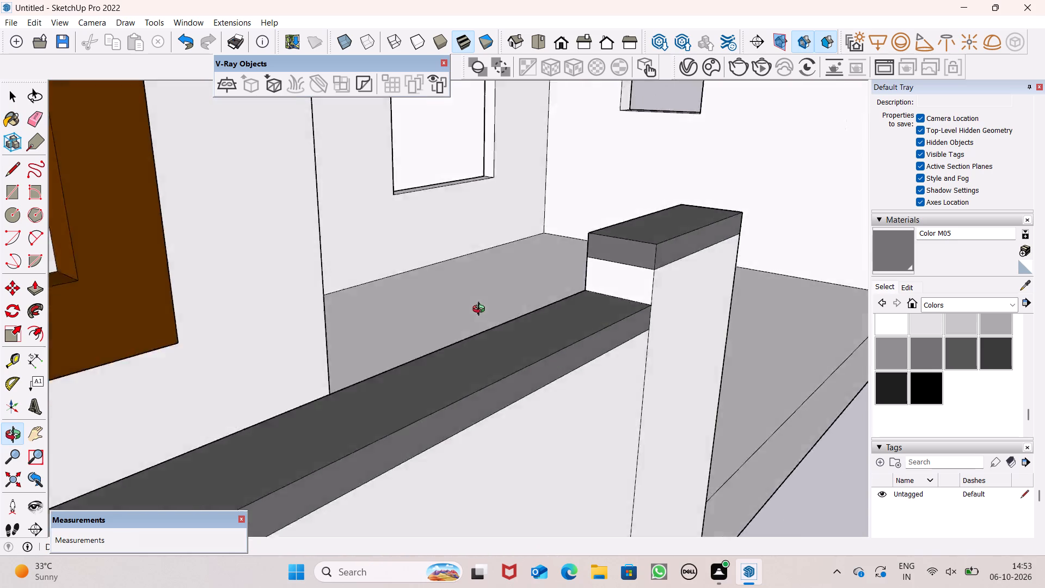
pyautogui.moveTo(481, 310); pyautogui.dragTo(397, 266, button='middle')
pyautogui.scroll(-5, 569, 233)
pyautogui.scroll(-5, 613, 246)
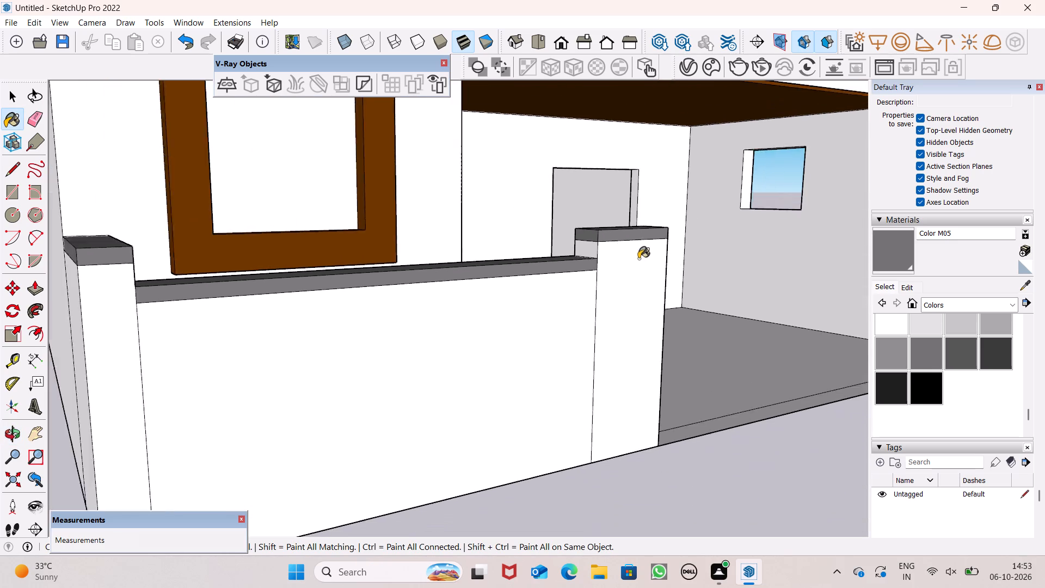
pyautogui.scroll(-1, 638, 259)
pyautogui.scroll(1, 668, 266)
pyautogui.scroll(-4, 668, 268)
pyautogui.scroll(1, 666, 290)
pyautogui.moveTo(654, 317); pyautogui.dragTo(496, 370, button='middle')
pyautogui.scroll(-2, 473, 308)
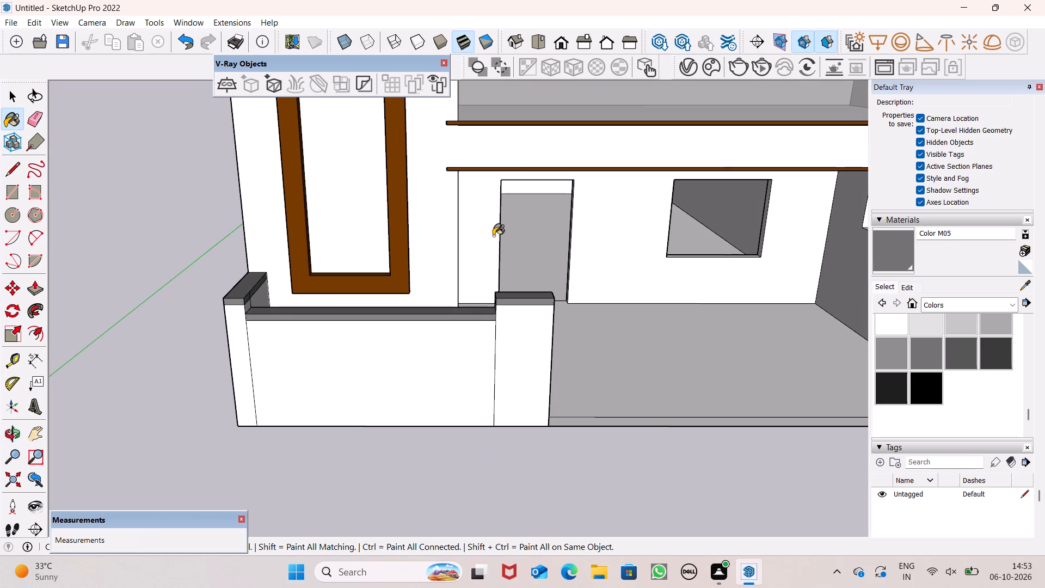
pyautogui.scroll(-3, 476, 333)
pyautogui.moveTo(486, 393); pyautogui.dragTo(464, 426, button='middle')
# Push/Pull the corner pillar's front face outward 5 15/16" and bring its grey cap band flush with it.
pyautogui.scroll(1, 293, 375)
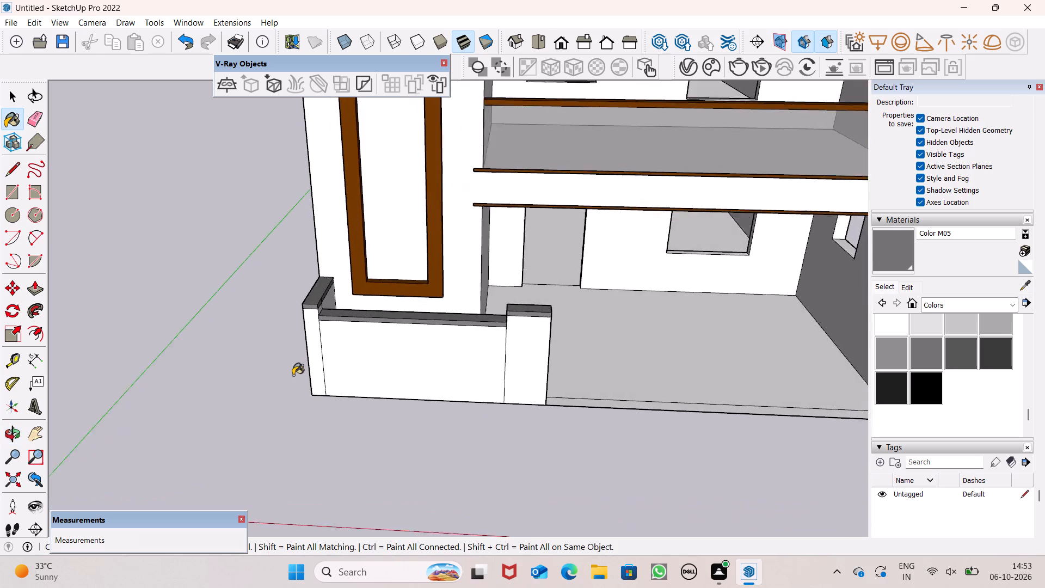
pyautogui.scroll(3, 293, 375)
pyautogui.click(29, 286)
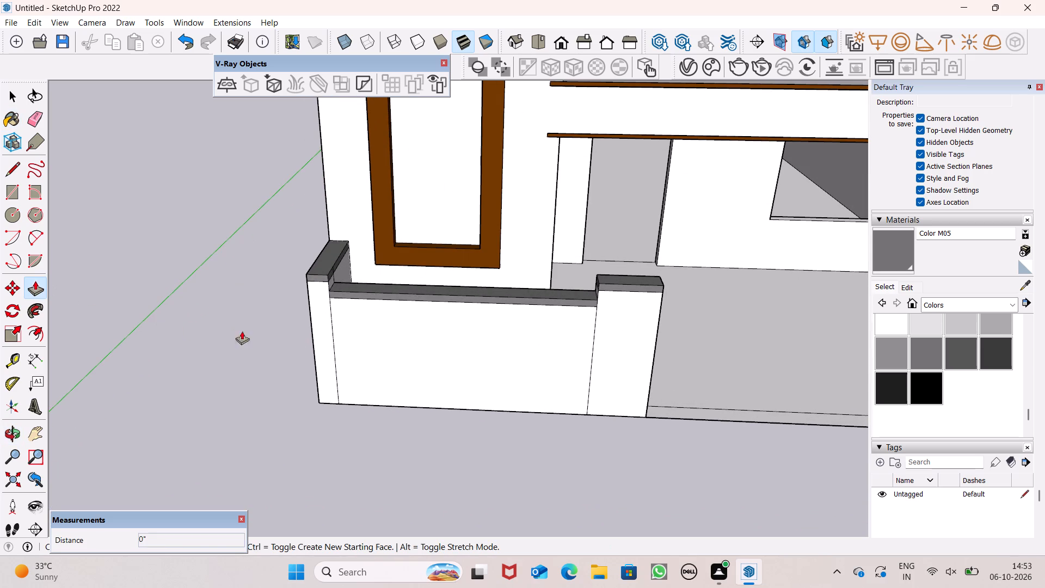
pyautogui.moveTo(327, 341); pyautogui.dragTo(325, 347)
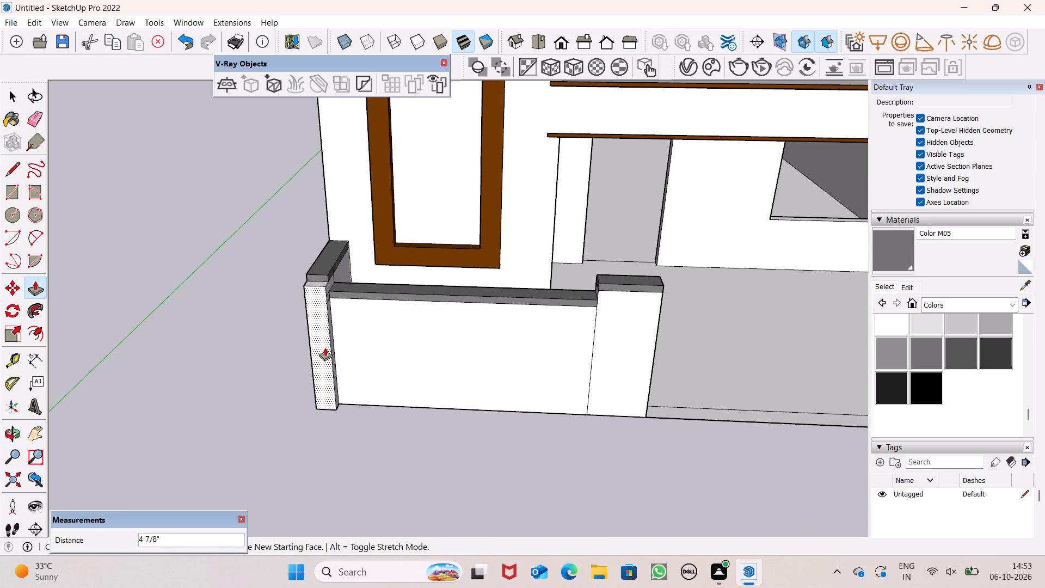
pyautogui.moveTo(325, 347); pyautogui.dragTo(329, 348)
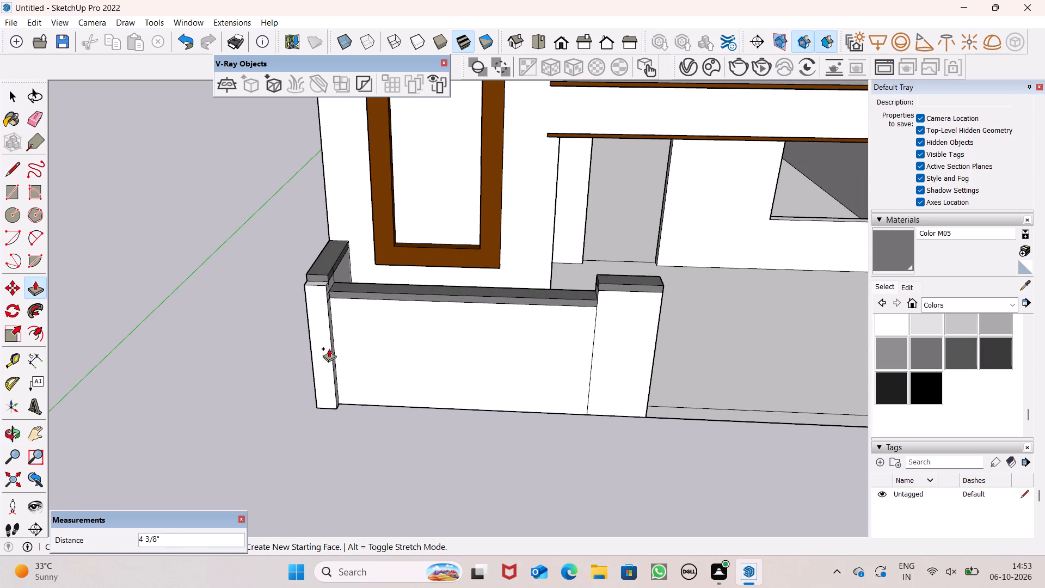
pyautogui.moveTo(329, 348); pyautogui.dragTo(329, 356)
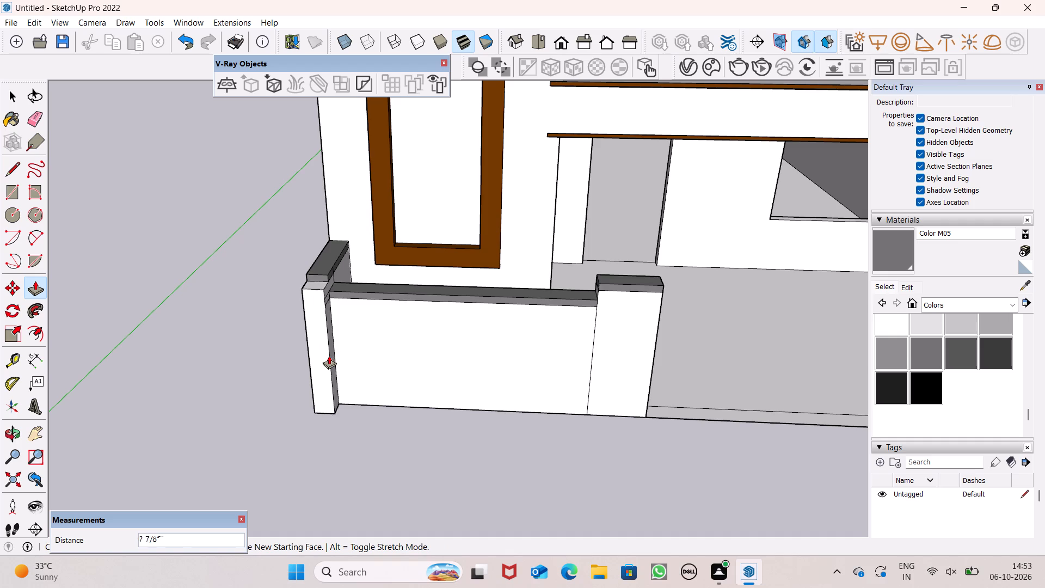
pyautogui.moveTo(329, 356); pyautogui.dragTo(329, 351)
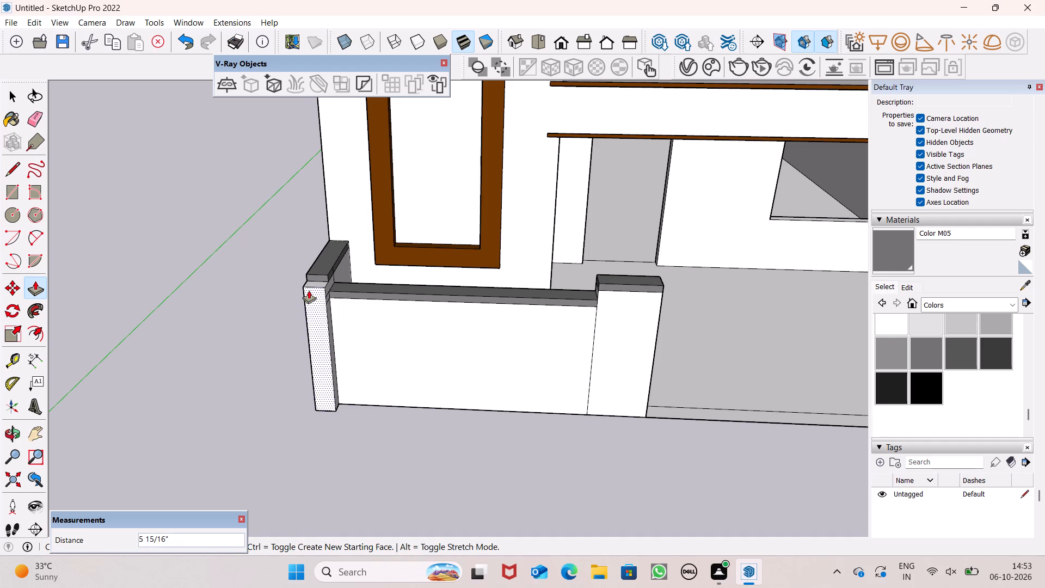
pyautogui.scroll(4, 311, 276)
pyautogui.scroll(-1, 311, 273)
pyautogui.scroll(1, 311, 273)
pyautogui.scroll(-1, 311, 273)
pyautogui.scroll(1, 311, 273)
pyautogui.moveTo(322, 279); pyautogui.dragTo(320, 291)
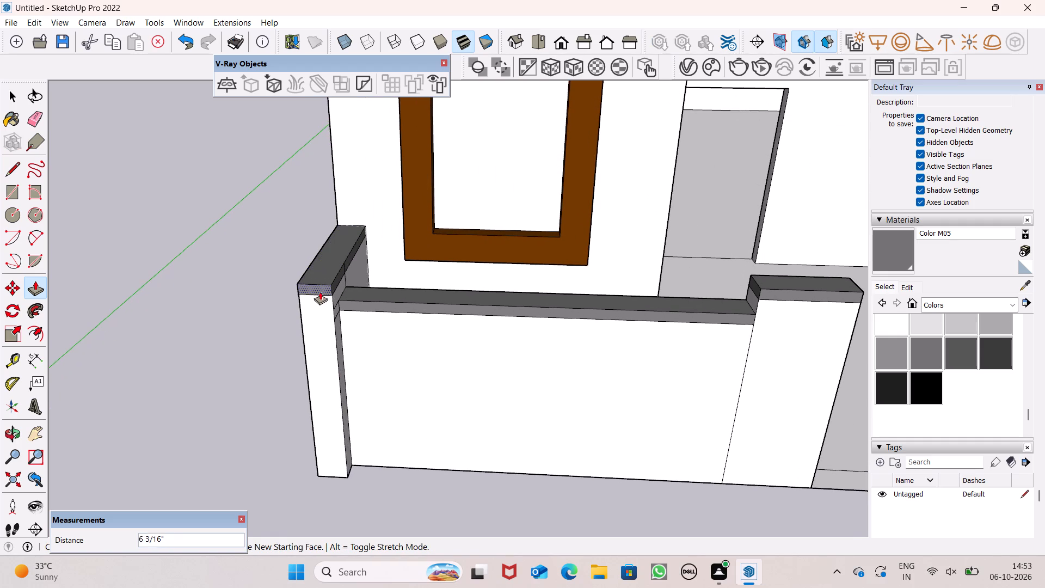
pyautogui.moveTo(320, 291); pyautogui.dragTo(320, 299)
# Push/Pull the entrance pillar's front face and its grey cap band outward 5 15/16", matching the corner pillar.
pyautogui.moveTo(774, 383); pyautogui.dragTo(770, 399)
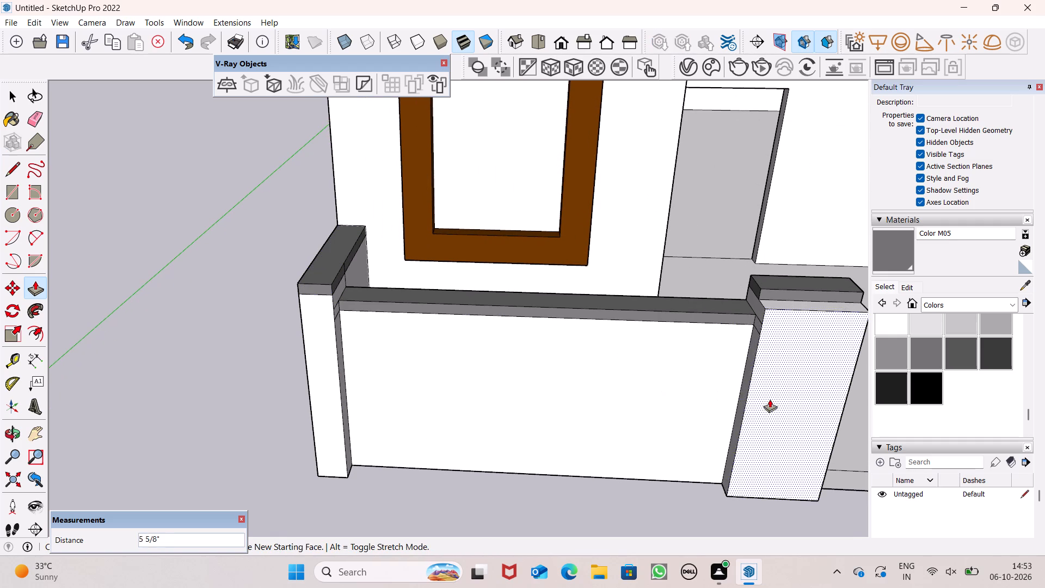
pyautogui.moveTo(770, 399); pyautogui.dragTo(329, 400)
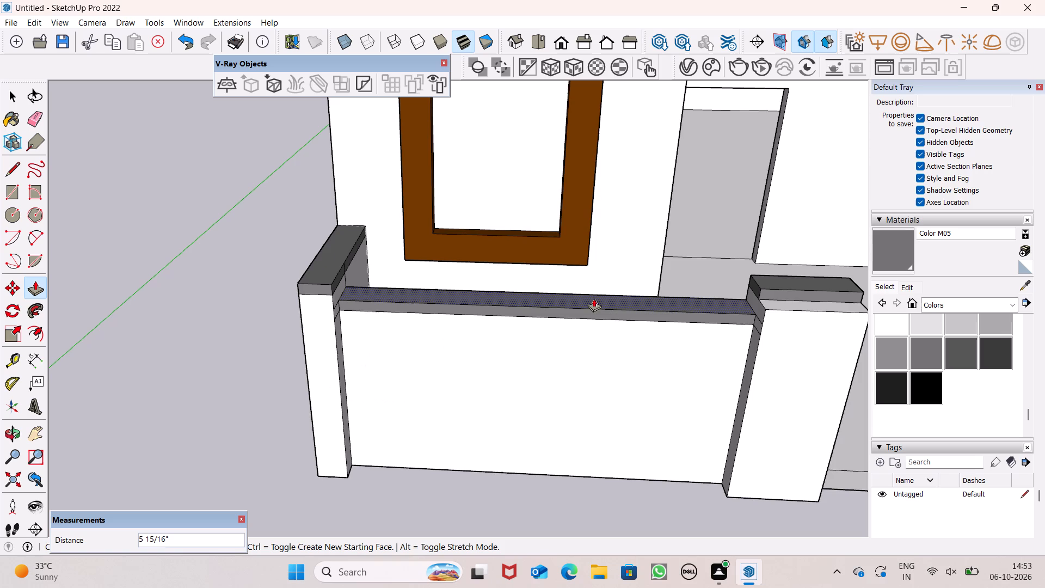
pyautogui.scroll(1, 791, 290)
pyautogui.moveTo(791, 293); pyautogui.dragTo(798, 317)
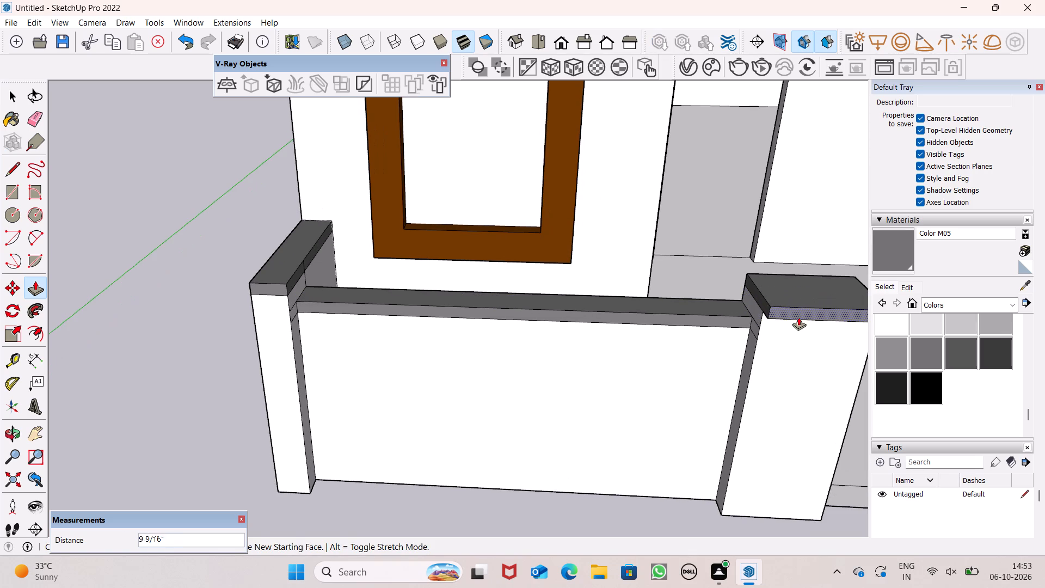
pyautogui.moveTo(798, 317); pyautogui.dragTo(761, 348)
pyautogui.scroll(-1, 723, 289)
pyautogui.scroll(-3, 653, 252)
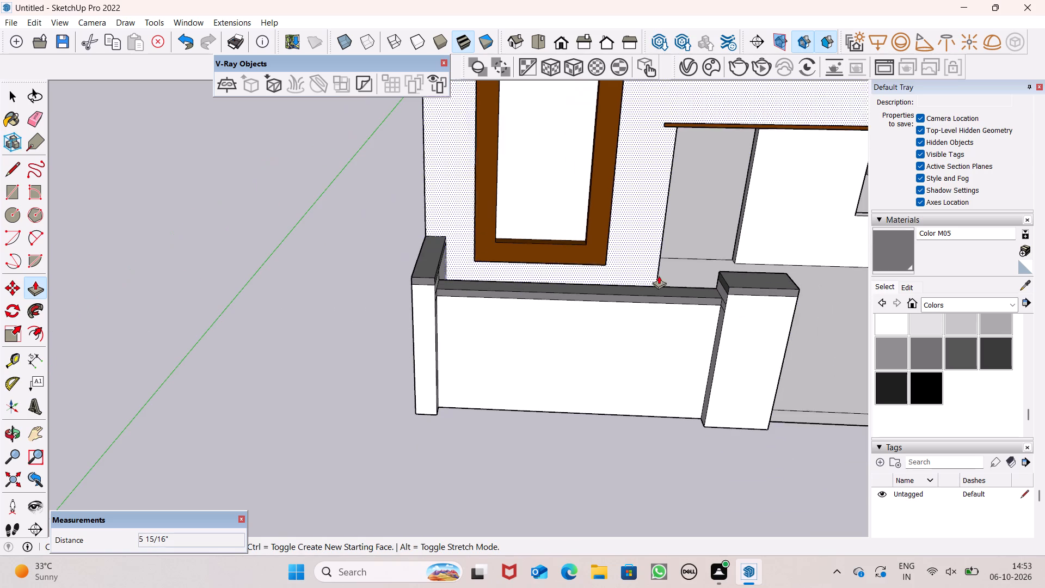
pyautogui.press('space')
# Erase the leftover seam edges on the inner side of the corner pillar and its cap band.
pyautogui.moveTo(731, 335); pyautogui.dragTo(838, 322, button='middle')
pyautogui.scroll(1, 746, 274)
pyautogui.scroll(-1, 746, 274)
pyautogui.scroll(7, 743, 273)
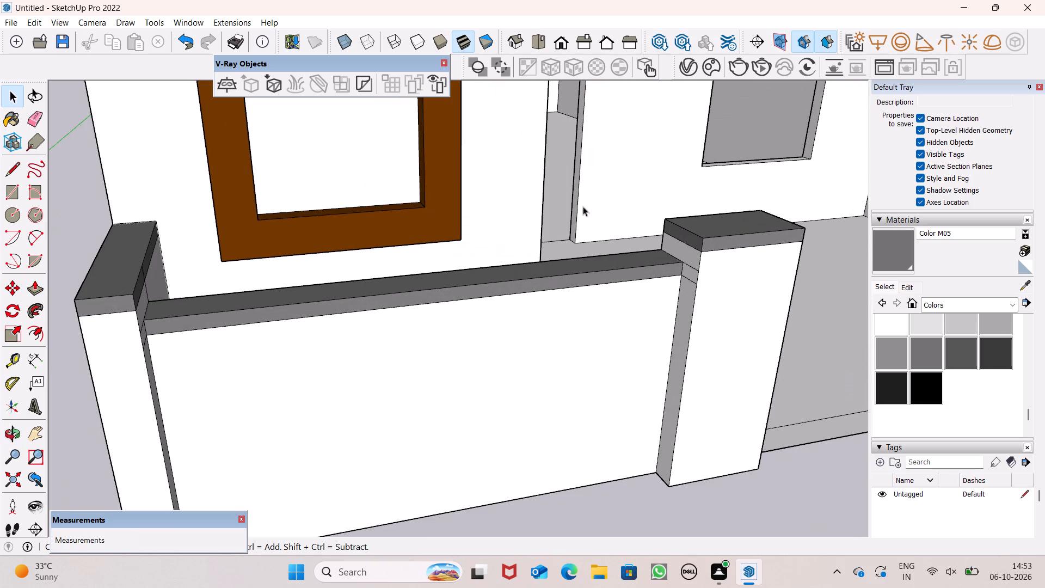
pyautogui.click(33, 124)
pyautogui.scroll(6, 561, 229)
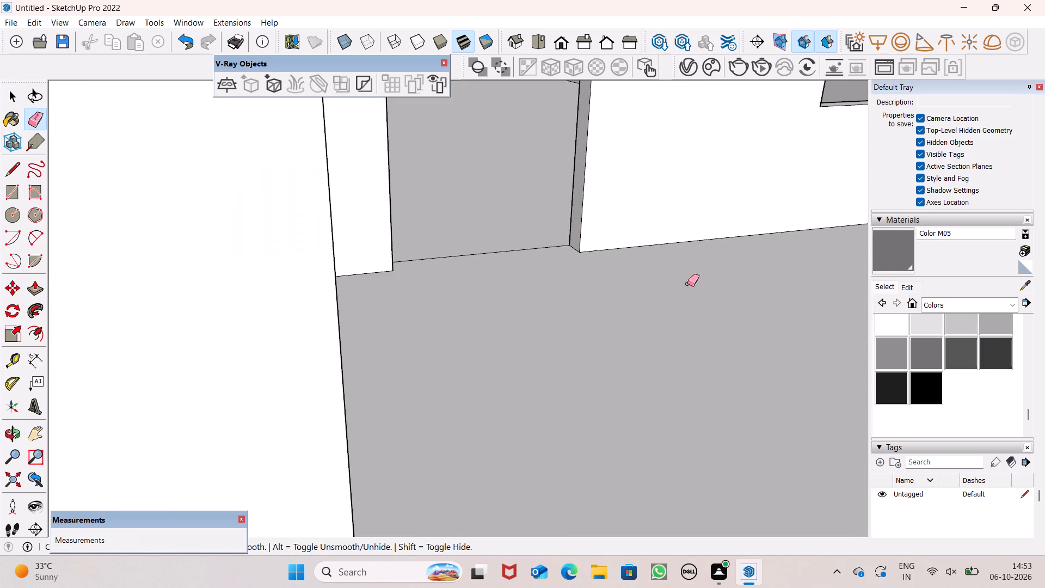
pyautogui.scroll(-8, 728, 323)
pyautogui.moveTo(439, 494); pyautogui.dragTo(251, 421, button='middle')
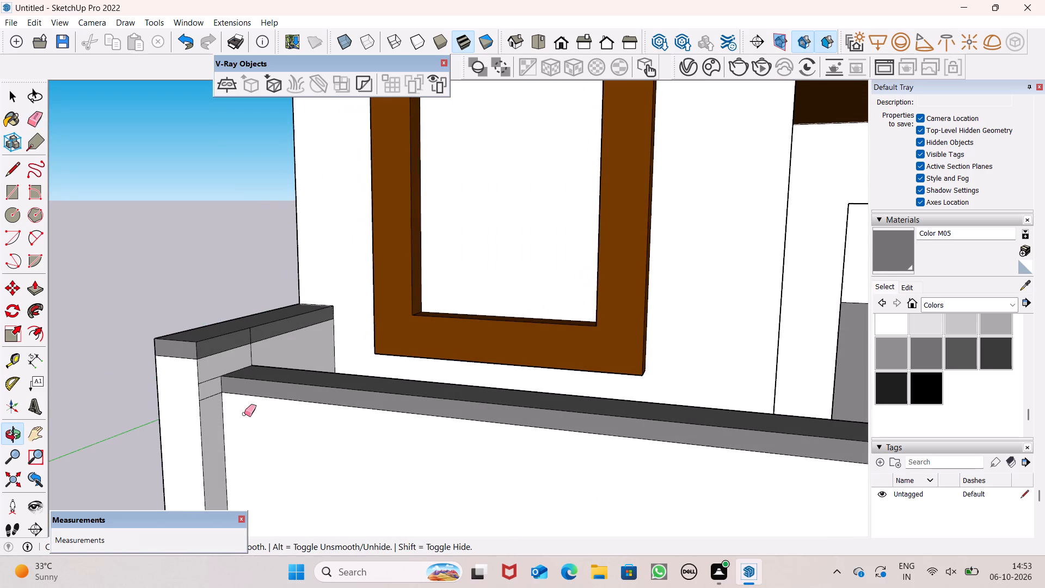
pyautogui.moveTo(201, 381); pyautogui.dragTo(202, 409)
pyautogui.scroll(-1, 239, 349)
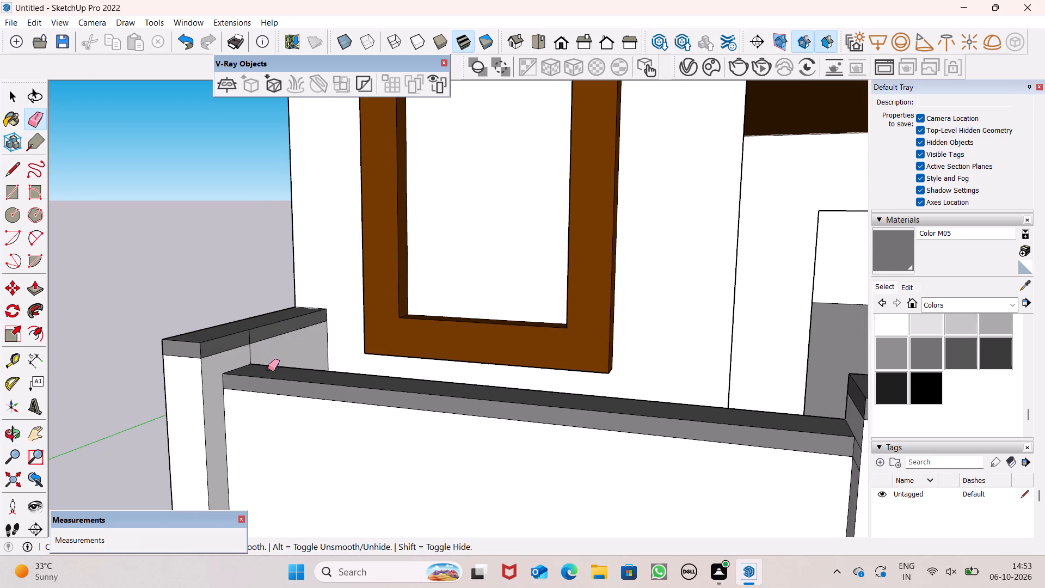
pyautogui.scroll(-5, 273, 369)
pyautogui.scroll(5, 267, 359)
pyautogui.moveTo(258, 360); pyautogui.dragTo(250, 365)
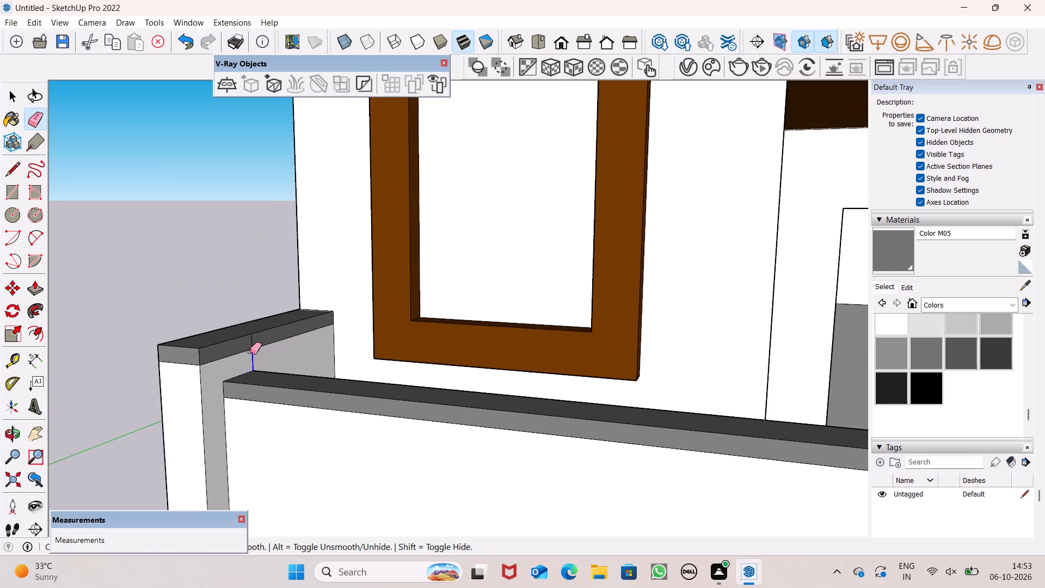
pyautogui.moveTo(259, 342); pyautogui.dragTo(250, 347)
# Erase the leftover seam edges on the wall-facing side of the entrance pillar.
pyautogui.scroll(-6, 311, 319)
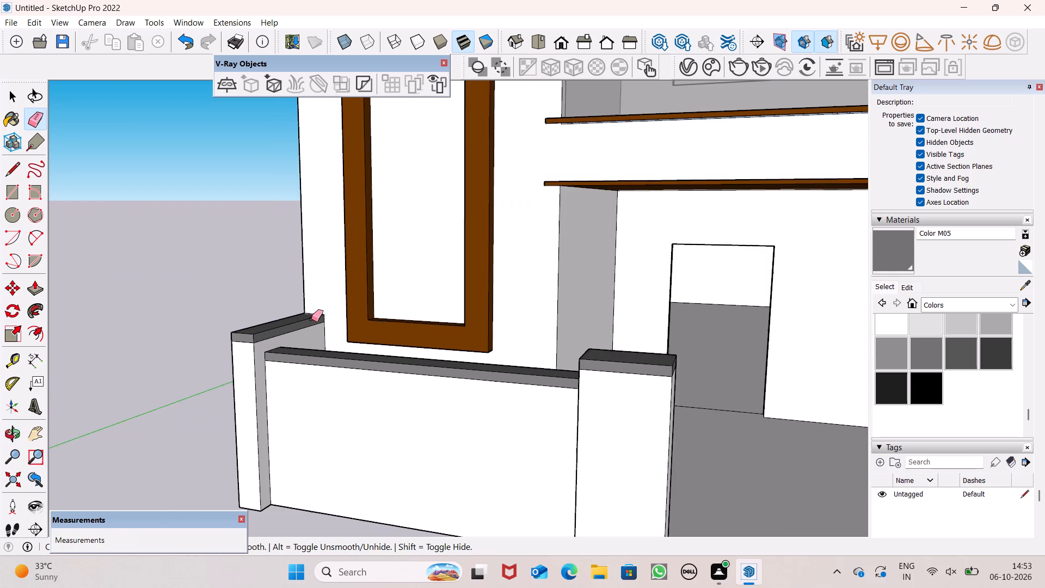
pyautogui.scroll(-3, 320, 354)
pyautogui.moveTo(390, 403); pyautogui.dragTo(684, 408, button='middle')
pyautogui.scroll(7, 616, 349)
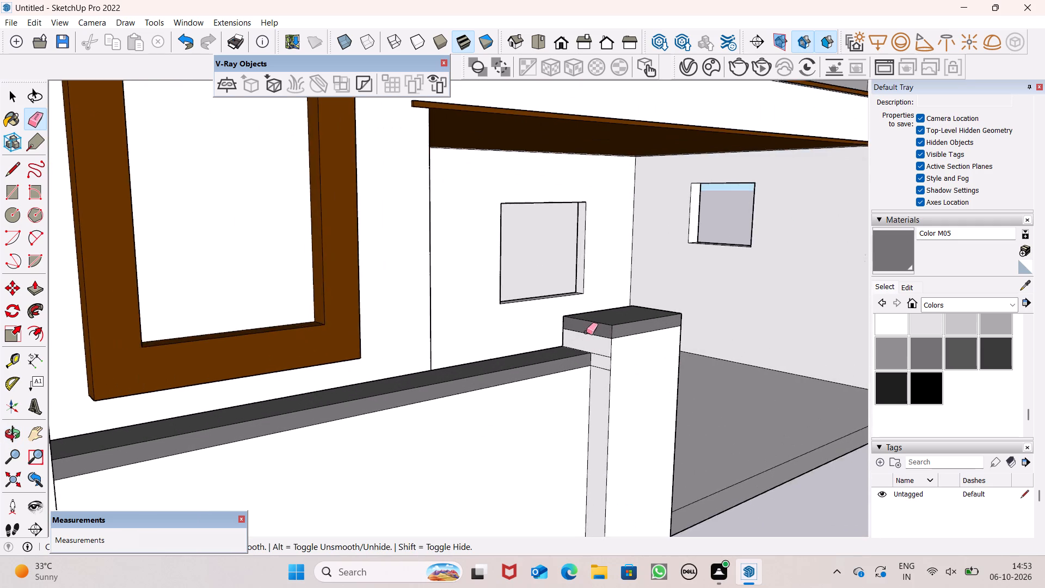
pyautogui.scroll(5, 594, 343)
pyautogui.moveTo(607, 364); pyautogui.dragTo(605, 384)
pyautogui.scroll(-5, 591, 335)
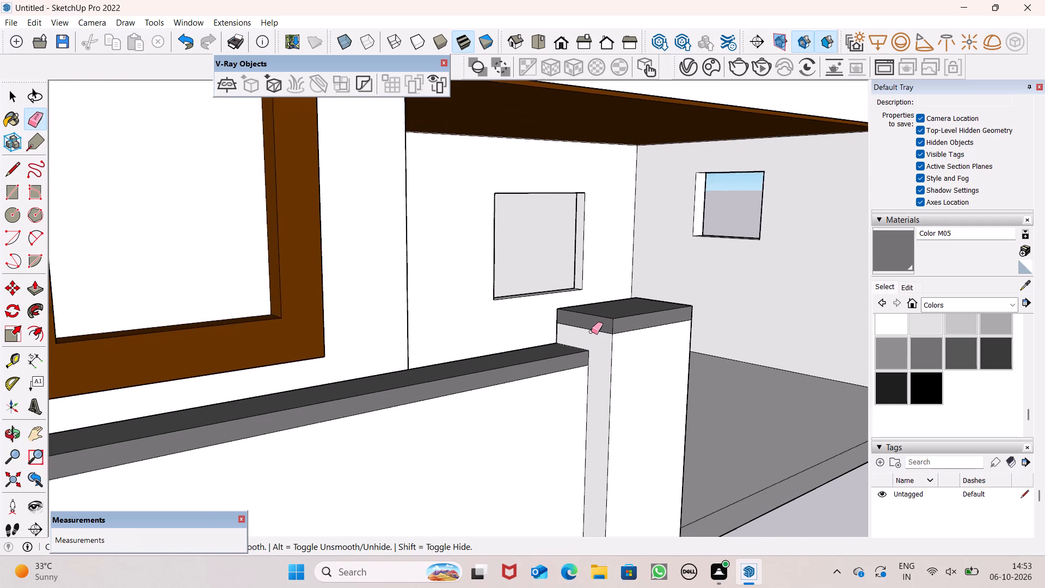
pyautogui.scroll(-1, 591, 332)
# Examine the projecting pillars and low boundary wall from several sides for remaining stray edges.
pyautogui.moveTo(589, 357); pyautogui.dragTo(305, 390, button='middle')
pyautogui.scroll(1, 336, 341)
pyautogui.scroll(-4, 391, 298)
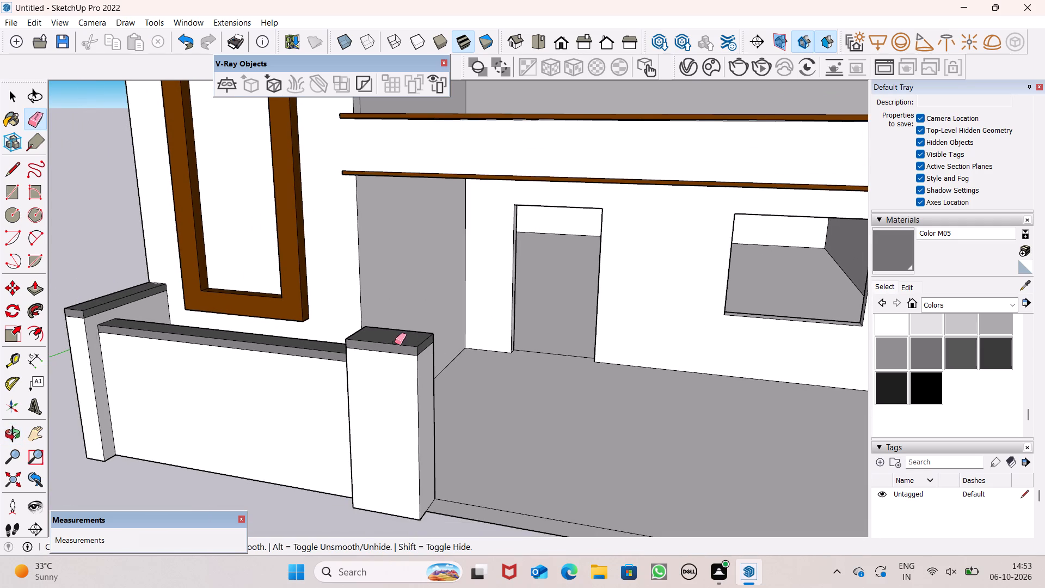
pyautogui.moveTo(387, 342); pyautogui.dragTo(691, 309, button='middle')
pyautogui.scroll(5, 506, 311)
pyautogui.scroll(-3, 614, 310)
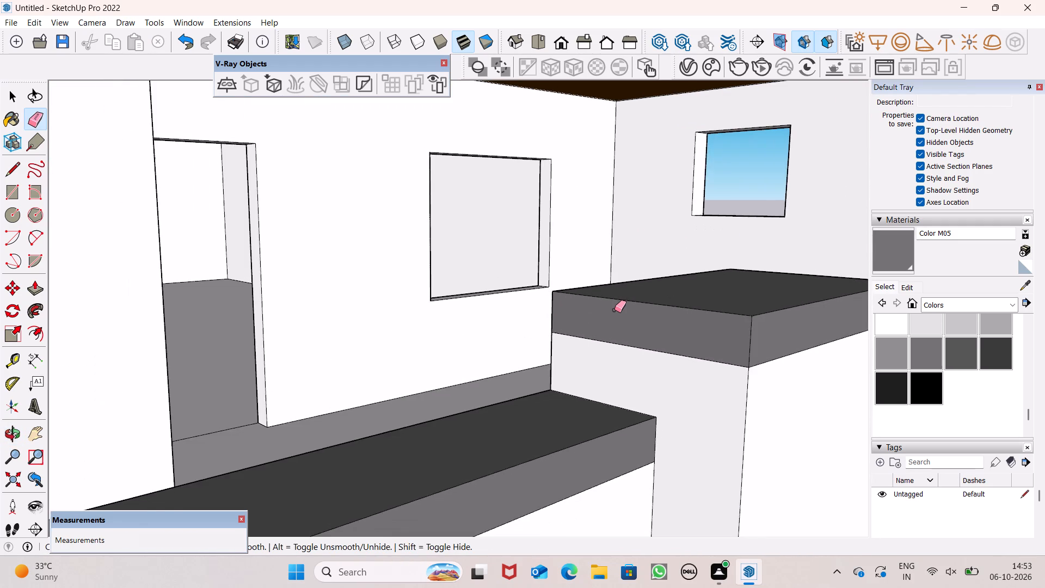
pyautogui.scroll(-8, 614, 310)
pyautogui.scroll(1, 653, 226)
pyautogui.scroll(-5, 556, 55)
pyautogui.scroll(-4, 625, 176)
pyautogui.moveTo(637, 235); pyautogui.dragTo(599, 285, button='middle')
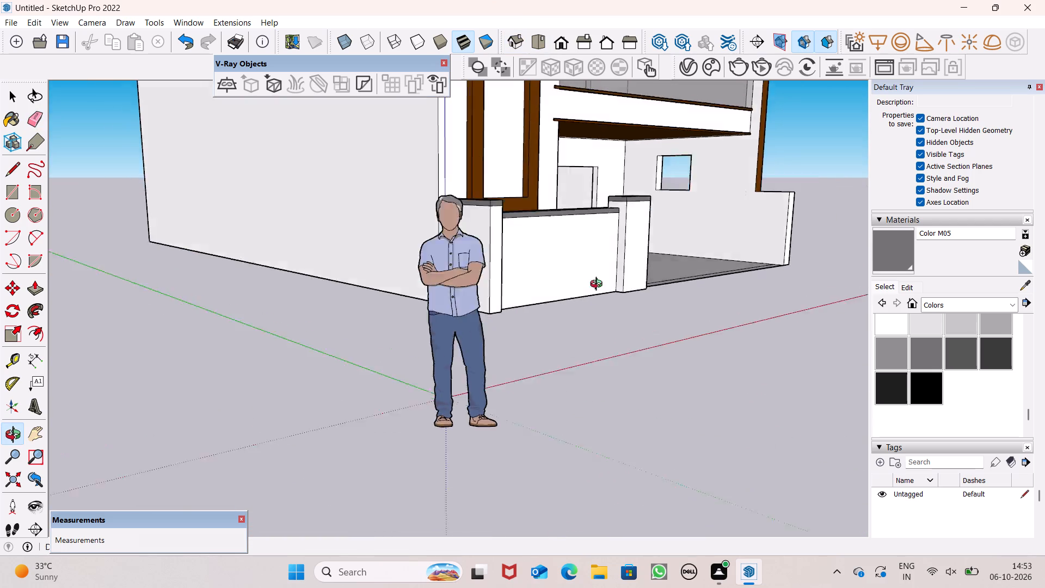
pyautogui.moveTo(599, 285); pyautogui.dragTo(542, 354, button='middle')
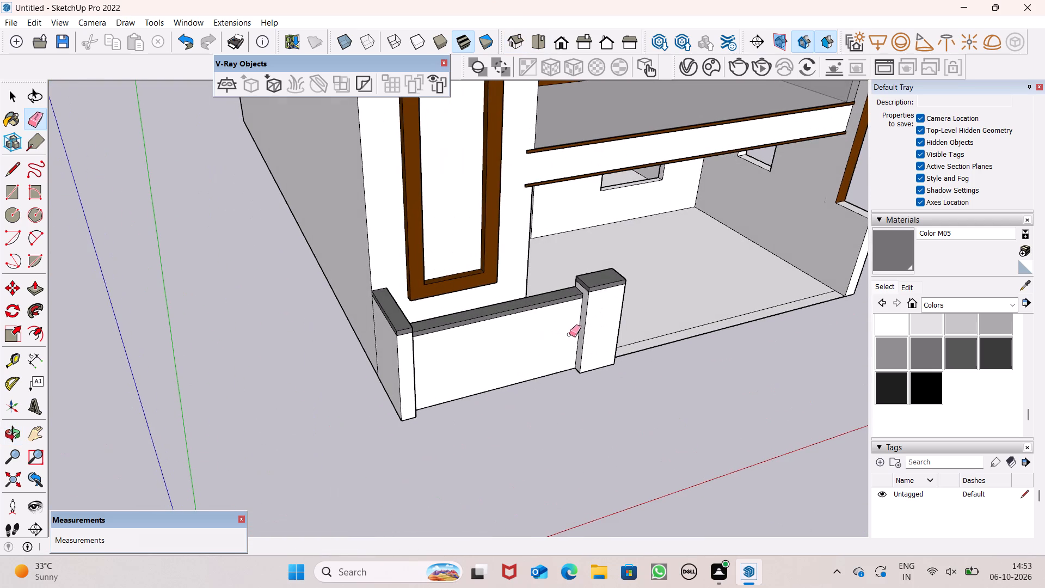
pyautogui.scroll(2, 616, 416)
pyautogui.moveTo(597, 413); pyautogui.dragTo(471, 377, button='middle')
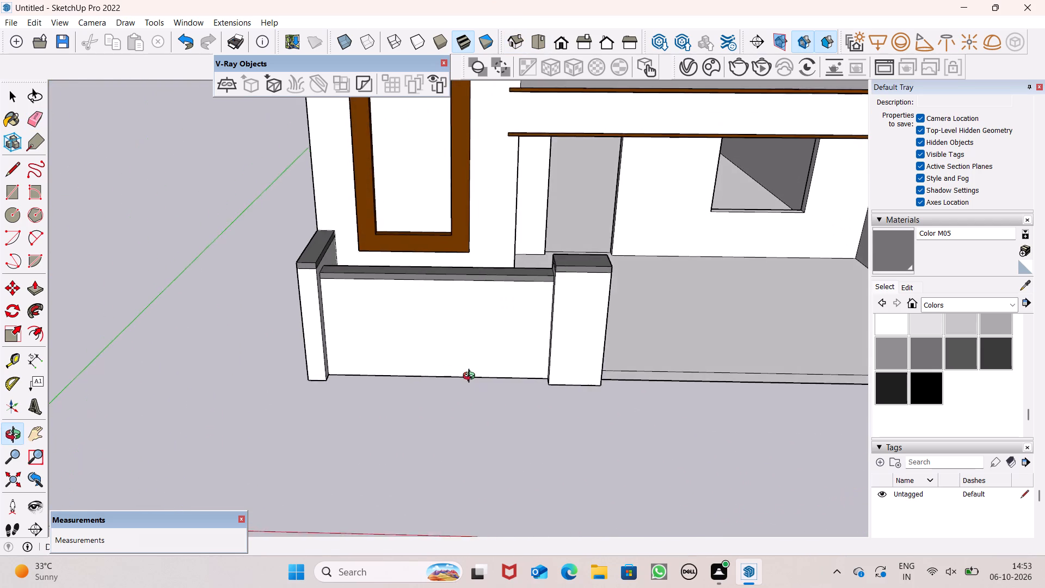
pyautogui.moveTo(471, 377); pyautogui.dragTo(464, 370, button='middle')
# Draw a rectangle about 4' by 1' 10 1/4" on the boundary wall's front face and recess it about 3 3/16".
pyautogui.click(15, 195)
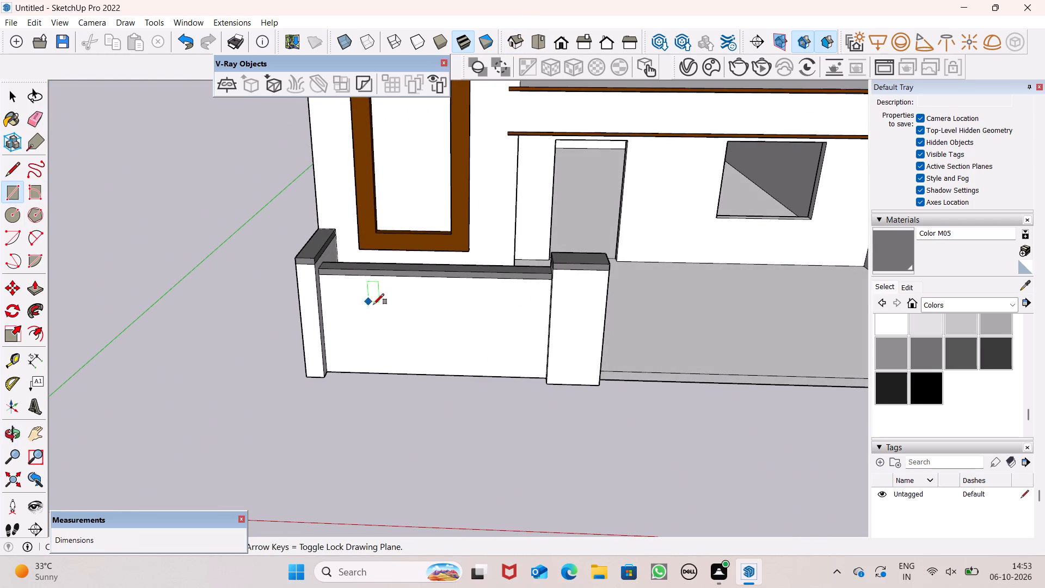
pyautogui.moveTo(436, 244); pyautogui.dragTo(435, 193, button='middle')
pyautogui.scroll(4, 397, 283)
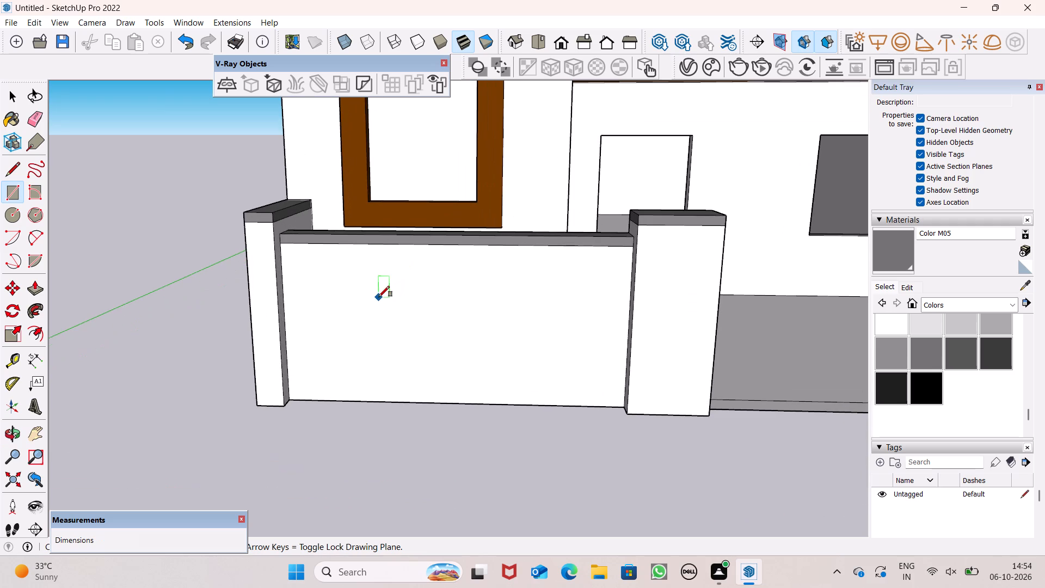
pyautogui.click(373, 282)
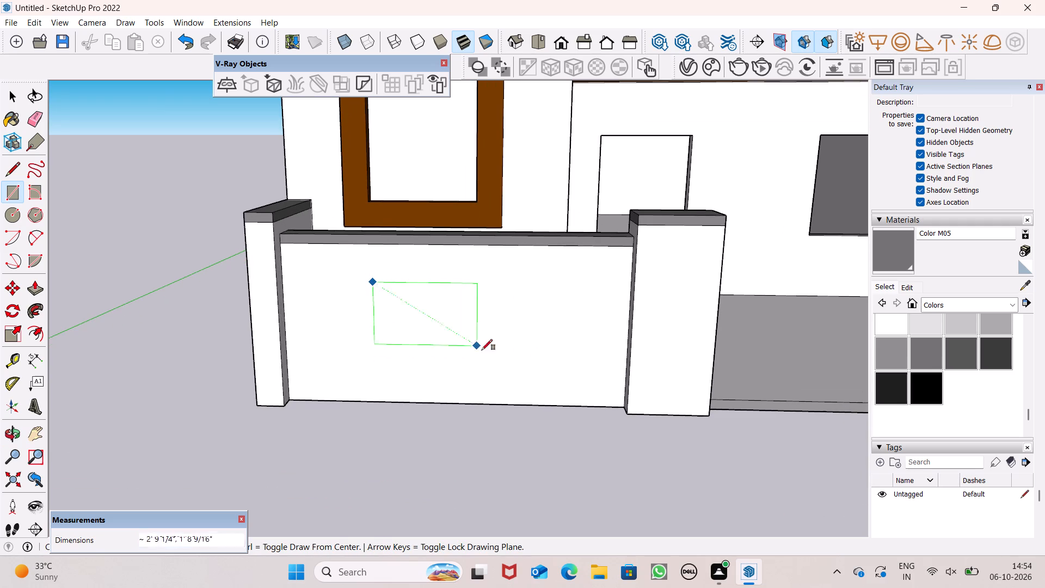
pyautogui.click(522, 352)
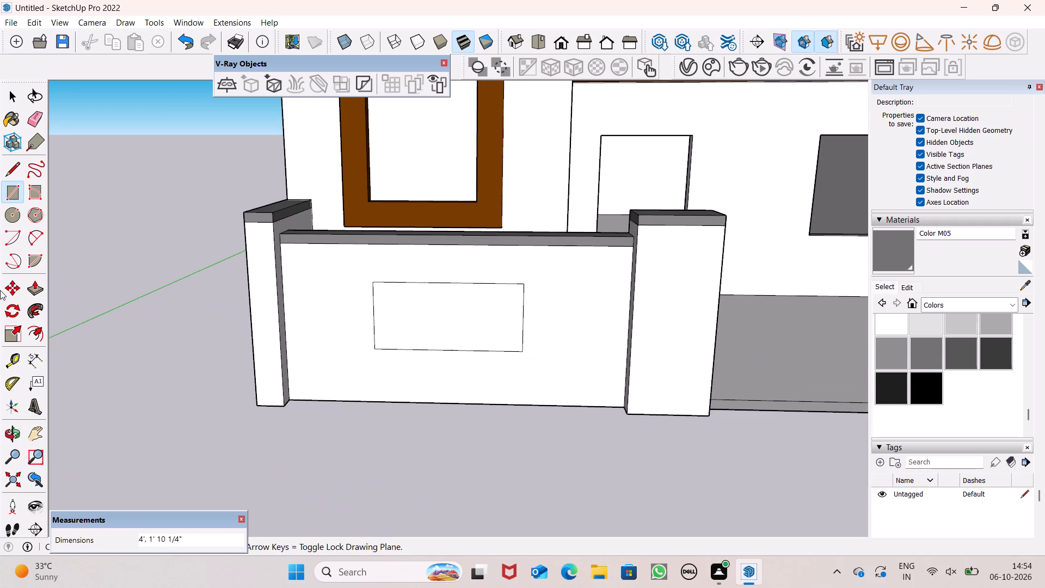
pyautogui.click(29, 285)
pyautogui.click(405, 334)
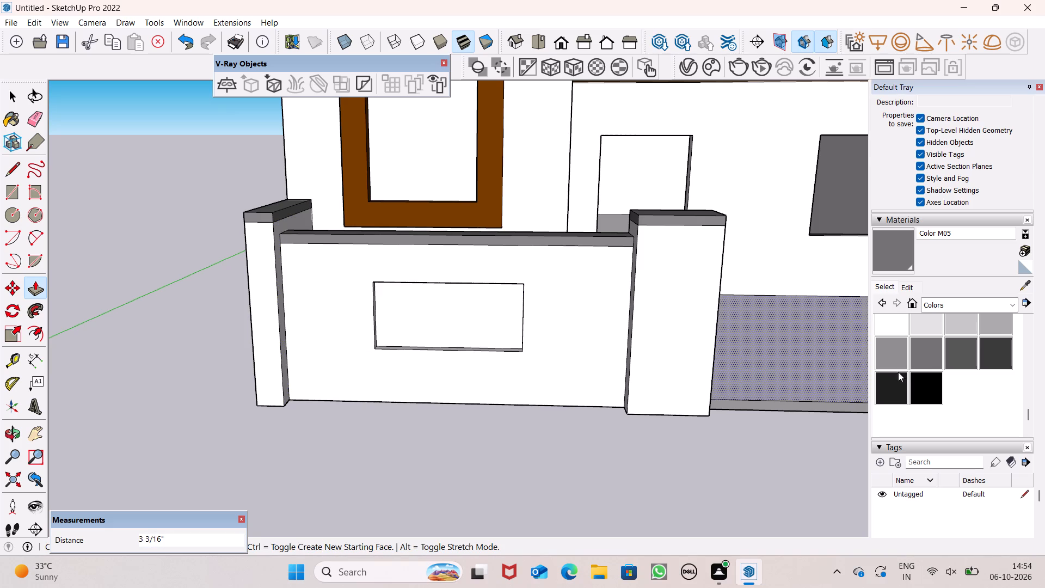
# Paint the recessed panel's back face and its inner side, bottom and top faces with Color M05.
pyautogui.click(968, 352)
pyautogui.moveTo(343, 295); pyautogui.dragTo(326, 376, button='middle')
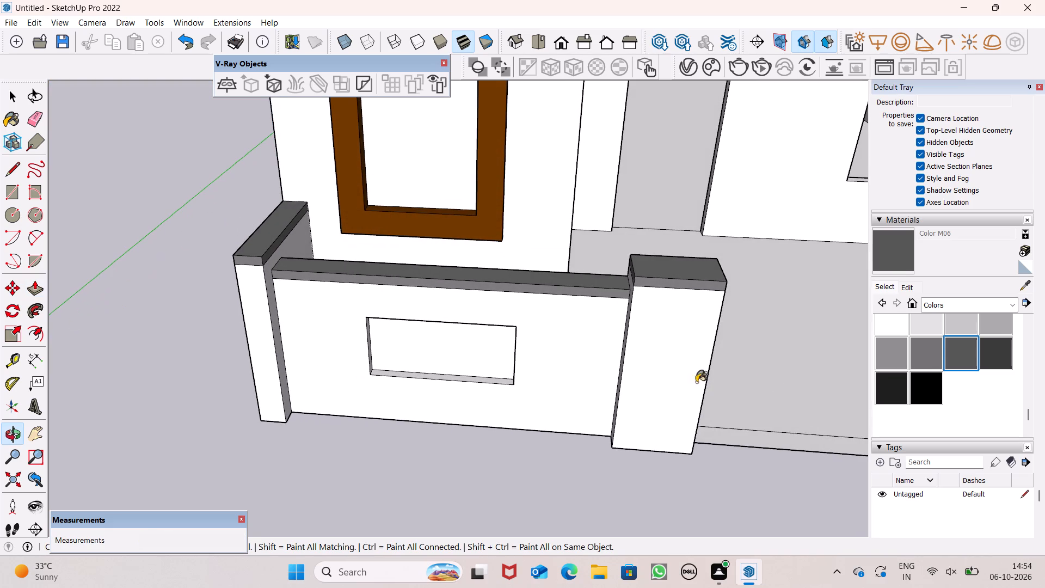
pyautogui.click(920, 356)
pyautogui.click(399, 342)
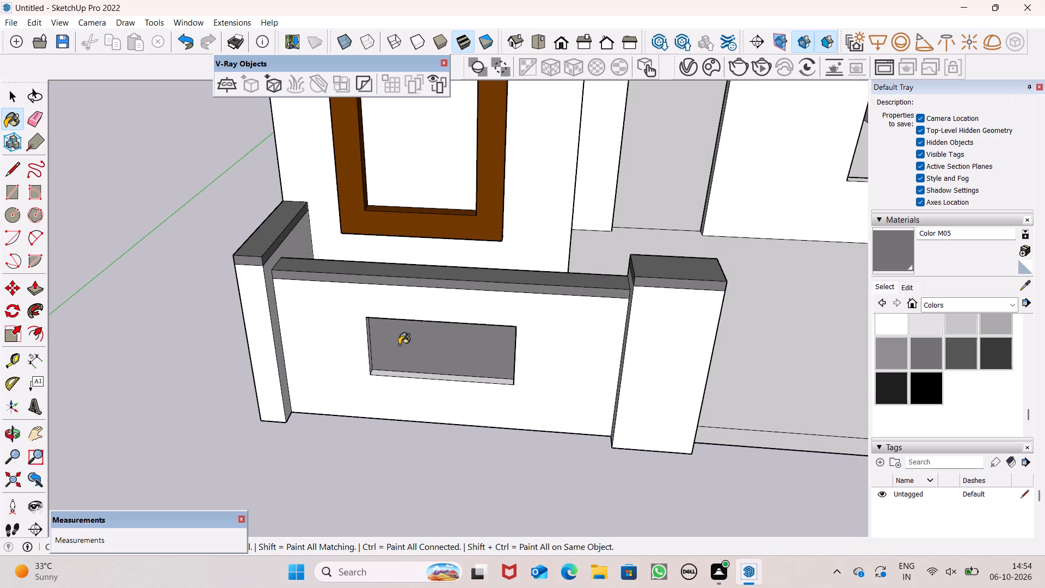
pyautogui.scroll(1, 399, 351)
pyautogui.moveTo(399, 351); pyautogui.dragTo(378, 428, button='middle')
pyautogui.scroll(6, 379, 371)
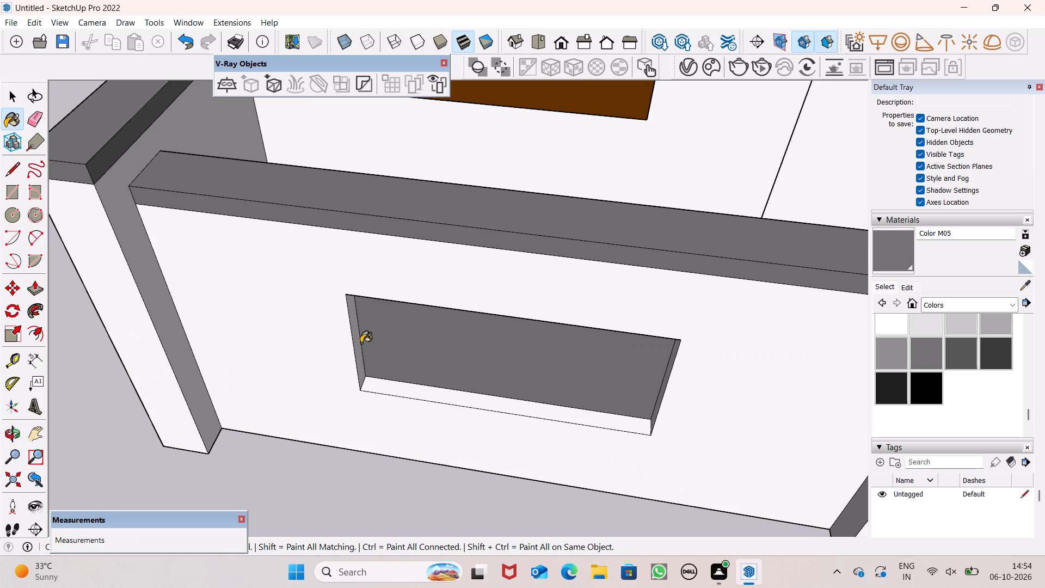
pyautogui.click(359, 343)
pyautogui.click(386, 387)
pyautogui.moveTo(477, 378); pyautogui.dragTo(598, 209, button='middle')
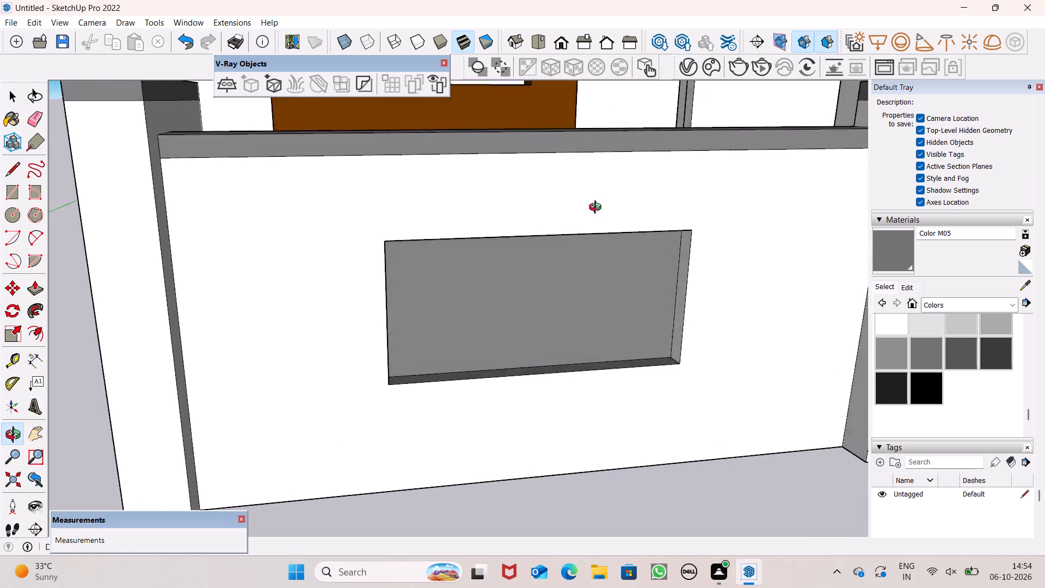
pyautogui.moveTo(598, 209); pyautogui.dragTo(623, 133, button='middle')
pyautogui.scroll(8, 671, 261)
pyautogui.click(677, 261)
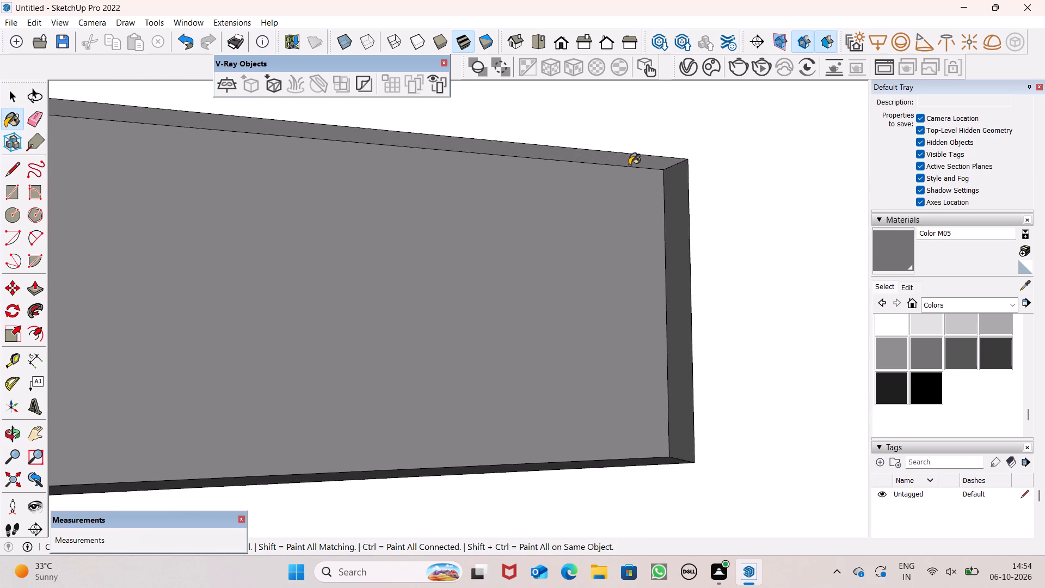
pyautogui.scroll(5, 629, 164)
pyautogui.click(627, 151)
# Examine the grey recessed panel, the boundary wall and the whole house facade from near and far.
pyautogui.scroll(-6, 589, 185)
pyautogui.scroll(-2, 593, 231)
pyautogui.scroll(1, 593, 231)
pyautogui.scroll(-3, 593, 231)
pyautogui.moveTo(592, 243); pyautogui.dragTo(437, 266, button='middle')
pyautogui.scroll(-6, 465, 218)
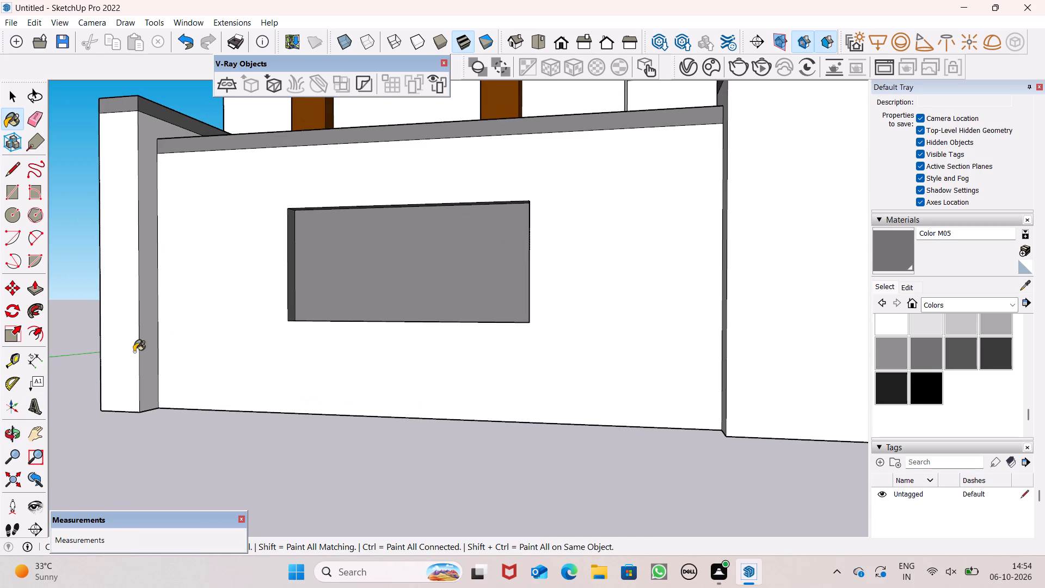
pyautogui.scroll(-2, 192, 346)
pyautogui.scroll(1, 192, 346)
pyautogui.scroll(-3, 193, 346)
pyautogui.scroll(1, 200, 352)
pyautogui.scroll(-1, 200, 352)
pyautogui.moveTo(207, 359); pyautogui.dragTo(229, 426, button='middle')
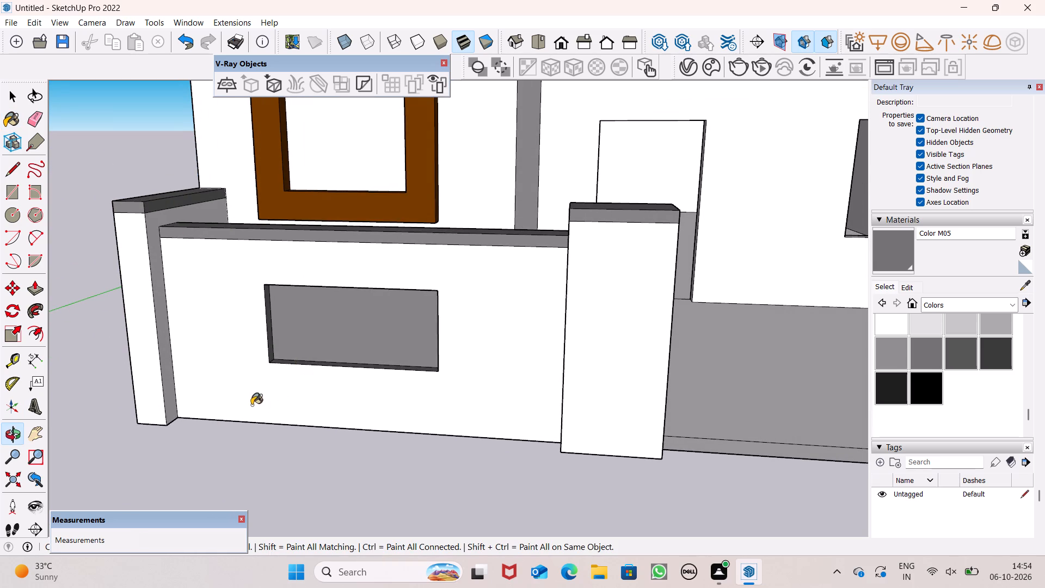
pyautogui.scroll(-10, 253, 389)
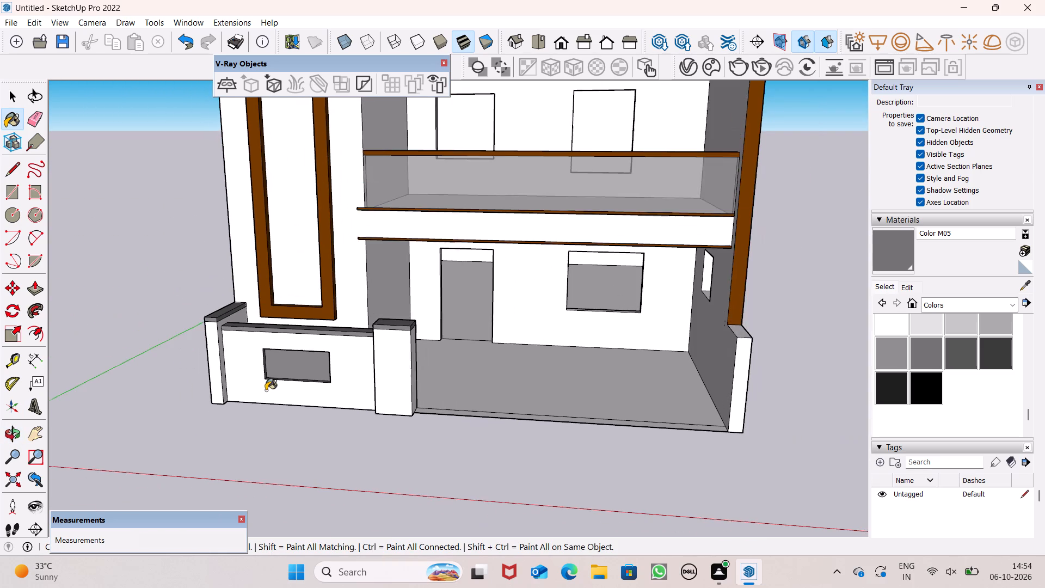
pyautogui.moveTo(291, 411); pyautogui.dragTo(306, 489, button='middle')
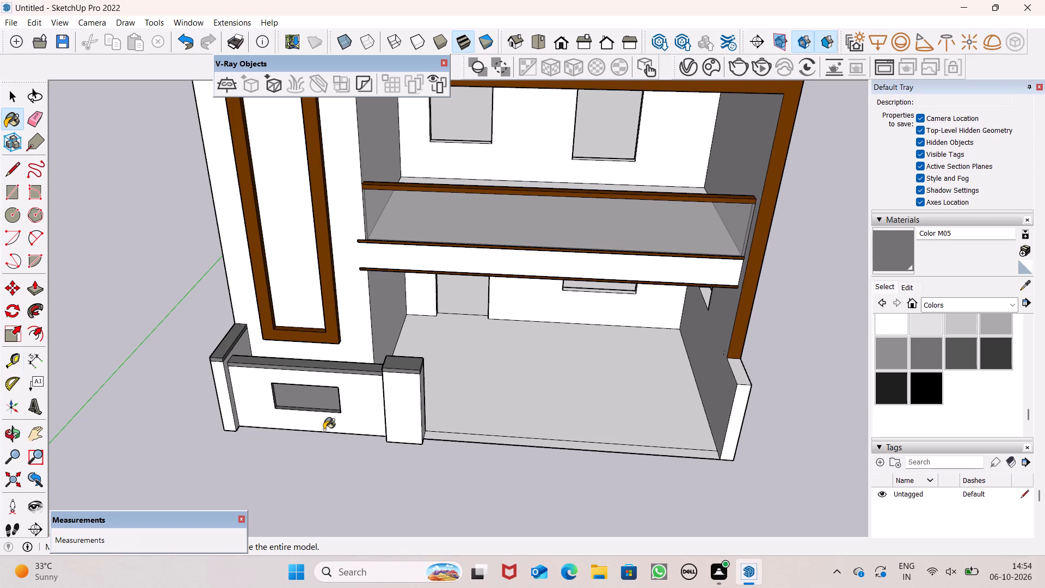
pyautogui.scroll(1, 261, 433)
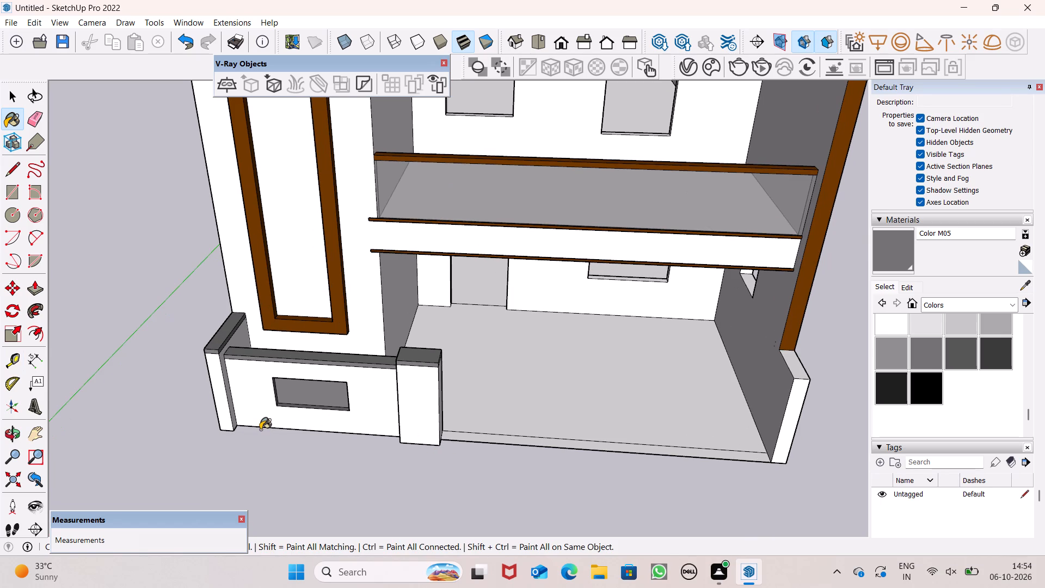
pyautogui.scroll(-5, 253, 371)
pyautogui.scroll(1, 295, 391)
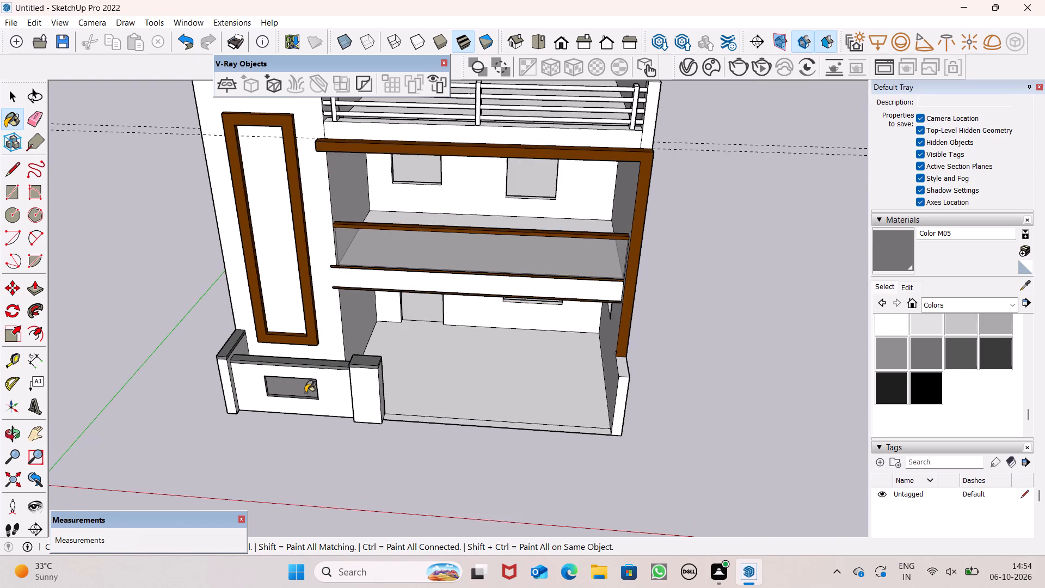
pyautogui.scroll(-10, 376, 341)
pyautogui.scroll(-2, 299, 246)
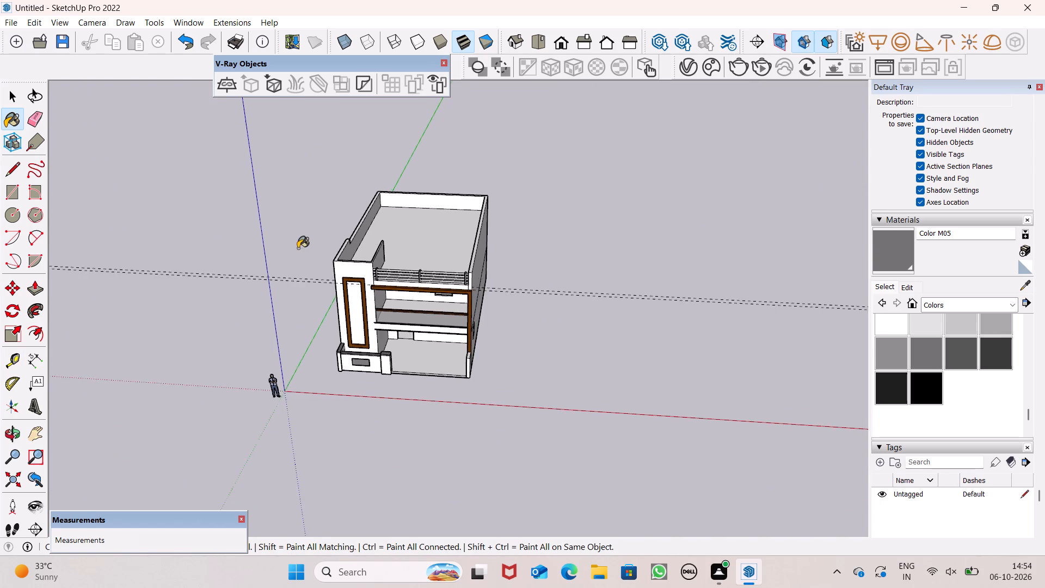
pyautogui.scroll(-2, 298, 248)
pyautogui.scroll(-3, 358, 268)
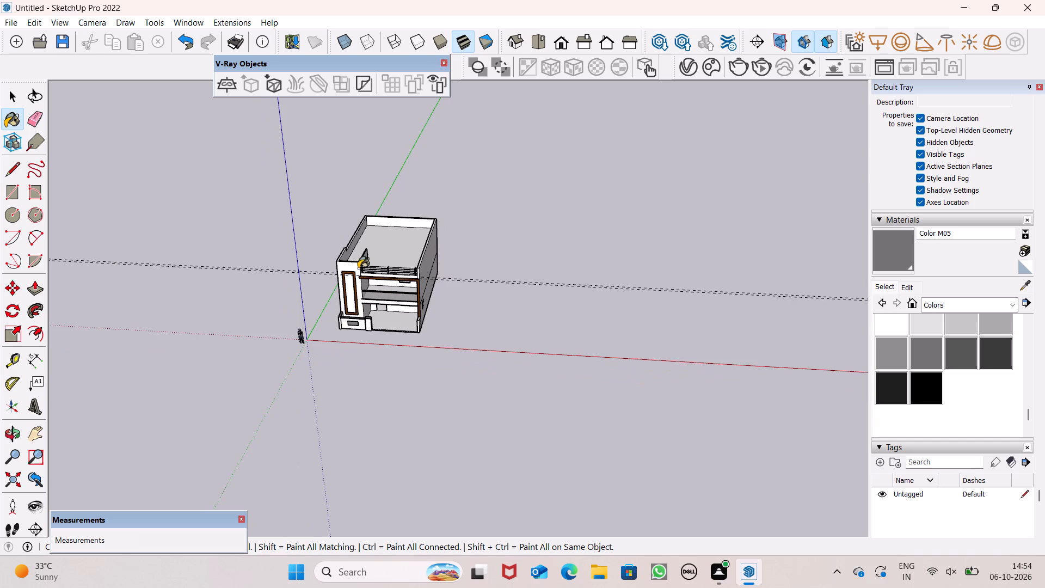
# Erase the dashed guide lines that run across the model behind the house.
pyautogui.scroll(2, 970, 243)
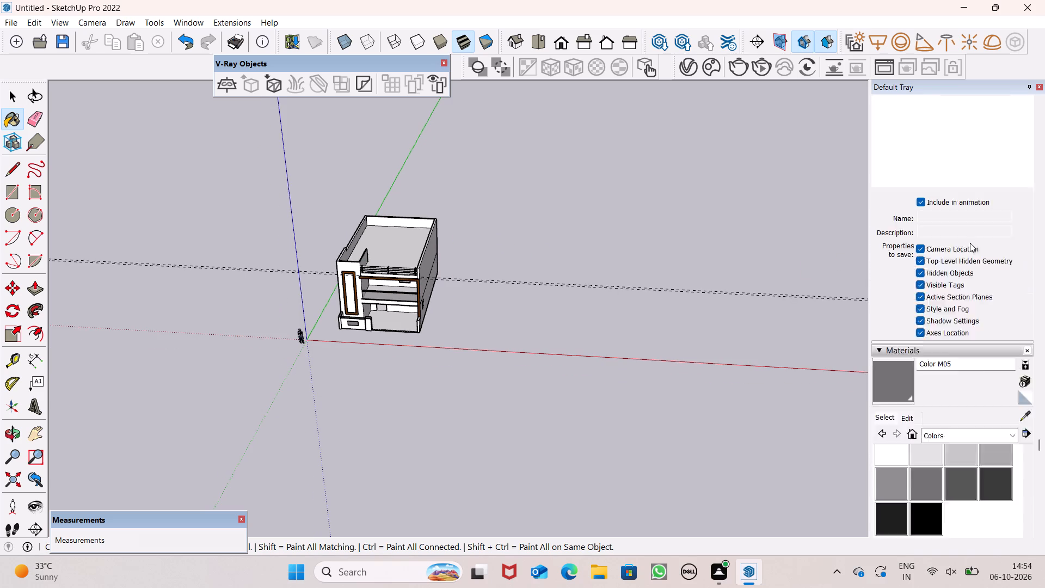
pyautogui.scroll(4, 970, 243)
pyautogui.moveTo(524, 360); pyautogui.dragTo(522, 329, button='middle')
pyautogui.scroll(1, 523, 360)
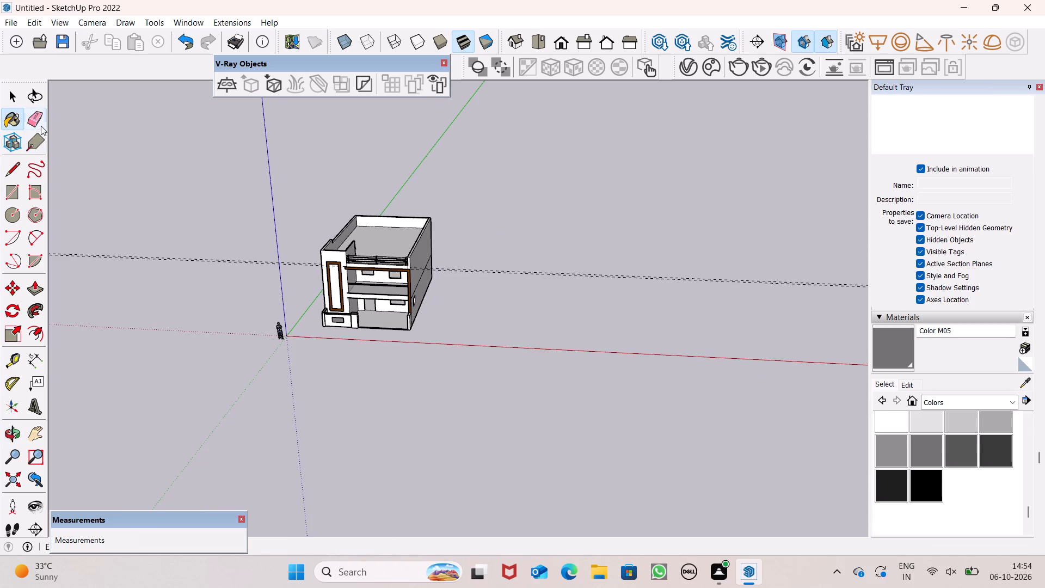
pyautogui.click(41, 126)
pyautogui.moveTo(118, 205); pyautogui.dragTo(139, 264)
pyautogui.press('space')
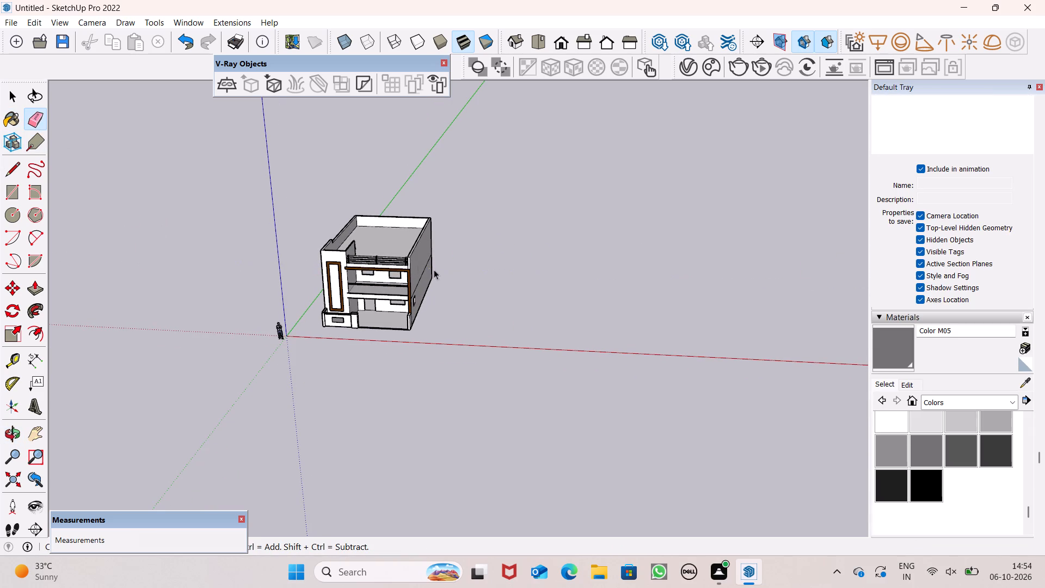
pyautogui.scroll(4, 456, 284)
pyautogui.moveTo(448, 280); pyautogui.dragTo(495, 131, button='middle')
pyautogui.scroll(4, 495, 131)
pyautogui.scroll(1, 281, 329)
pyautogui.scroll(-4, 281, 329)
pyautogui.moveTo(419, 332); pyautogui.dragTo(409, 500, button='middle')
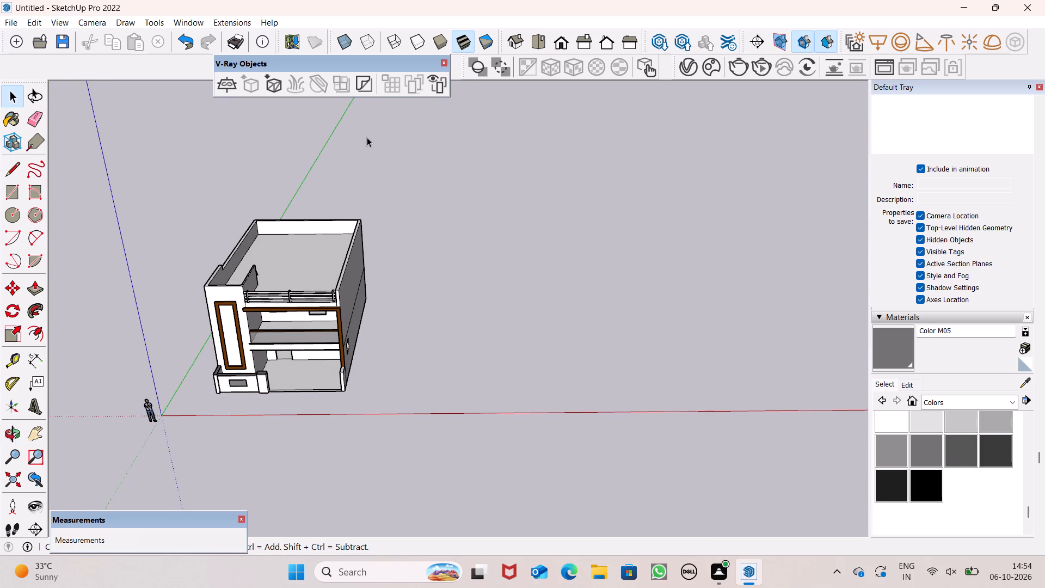
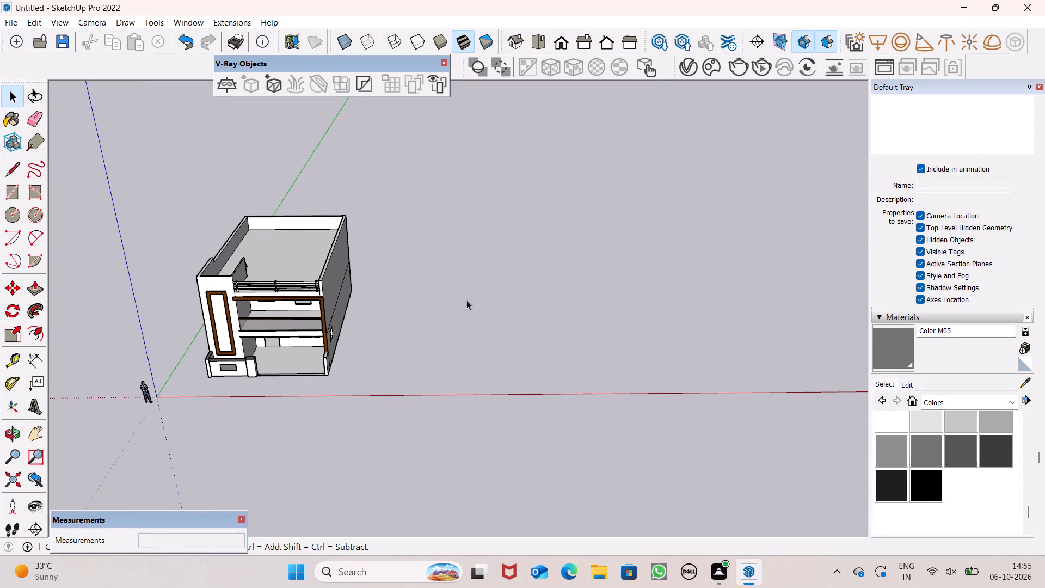
# Draw an upright rectangle about 13' 9 1/2" by 14' 11 1/8" in the empty space beside the house.
pyautogui.scroll(2, 464, 293)
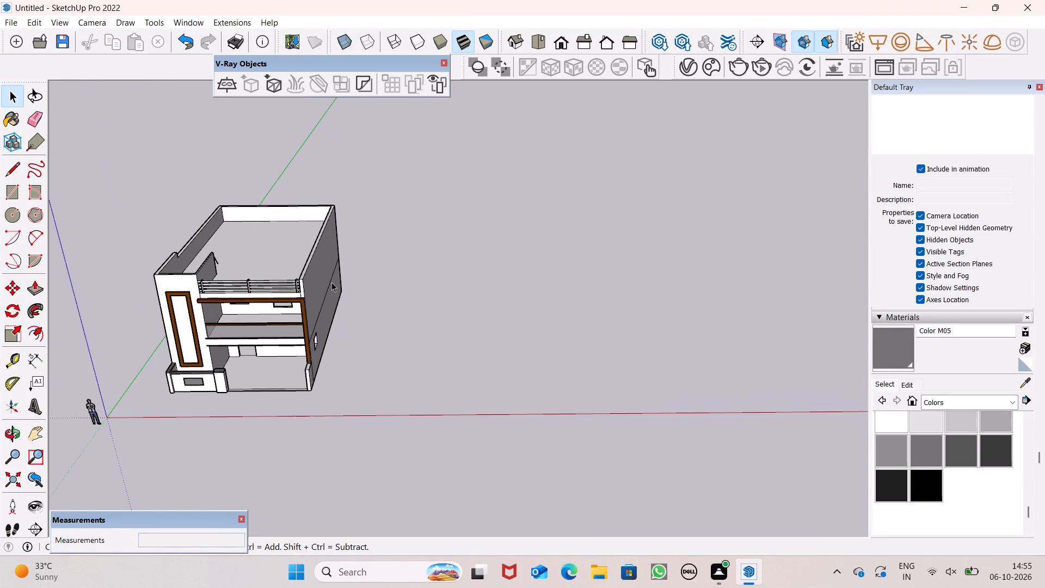
pyautogui.click(9, 190)
pyautogui.moveTo(462, 339); pyautogui.dragTo(466, 301, button='middle')
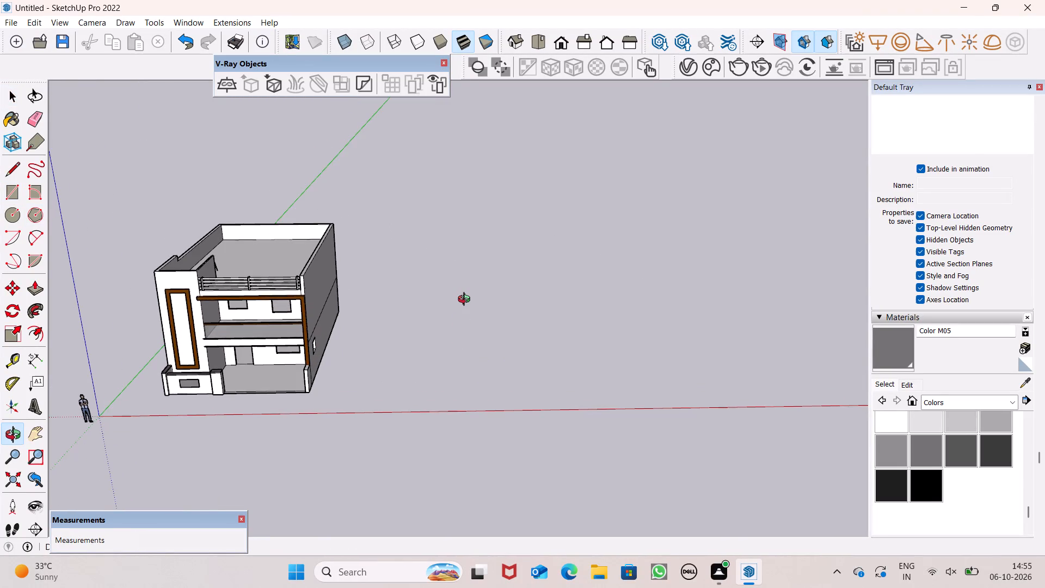
pyautogui.moveTo(466, 301); pyautogui.dragTo(460, 252, button='middle')
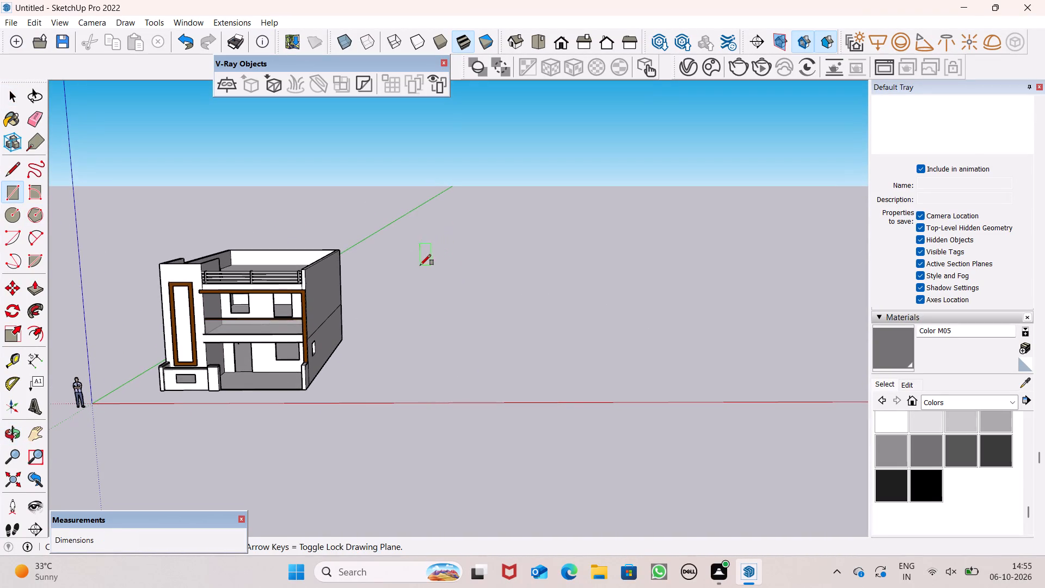
pyautogui.click(416, 267)
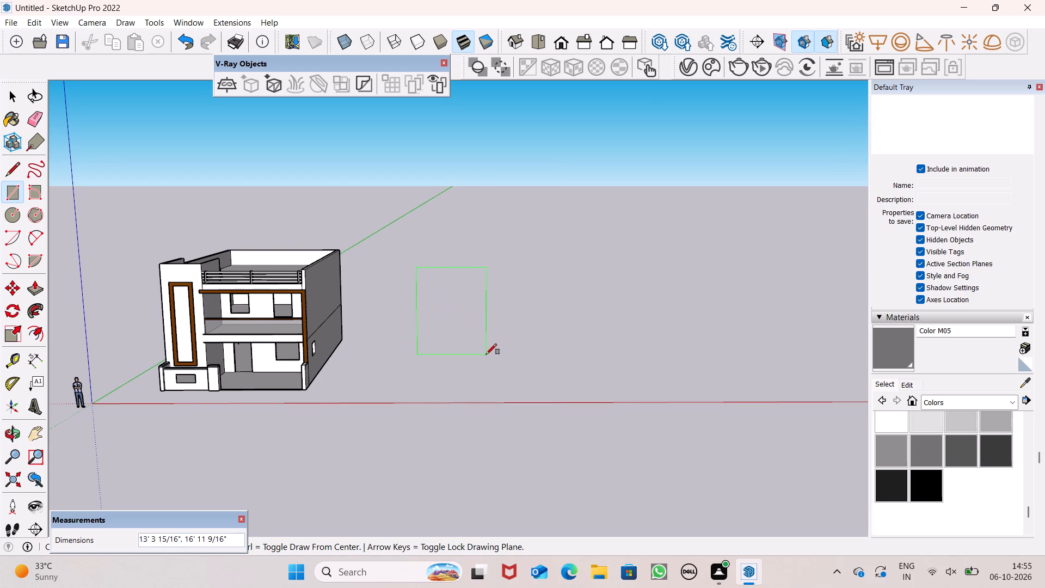
pyautogui.scroll(6, 482, 340)
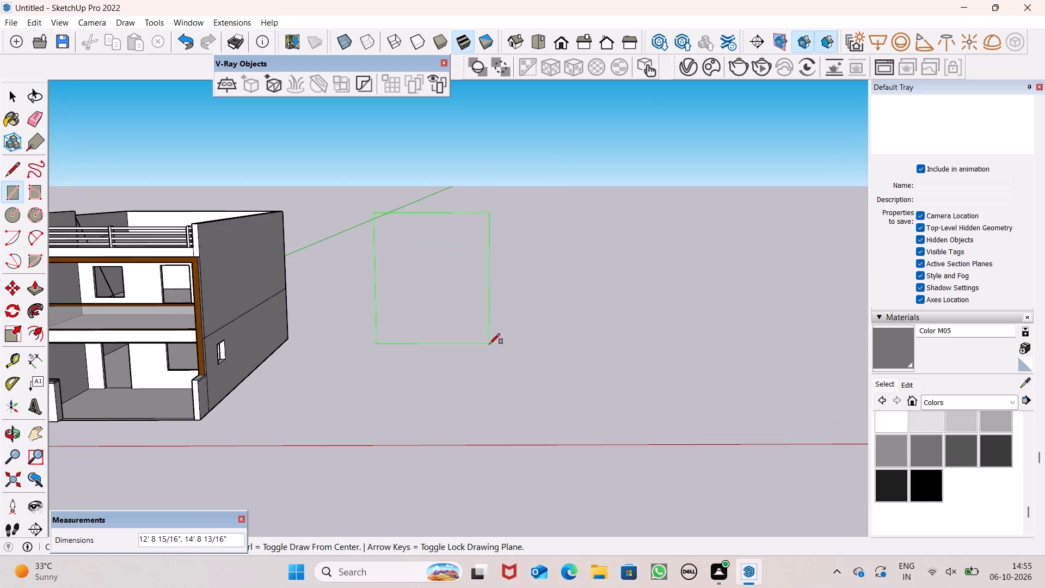
pyautogui.click(499, 346)
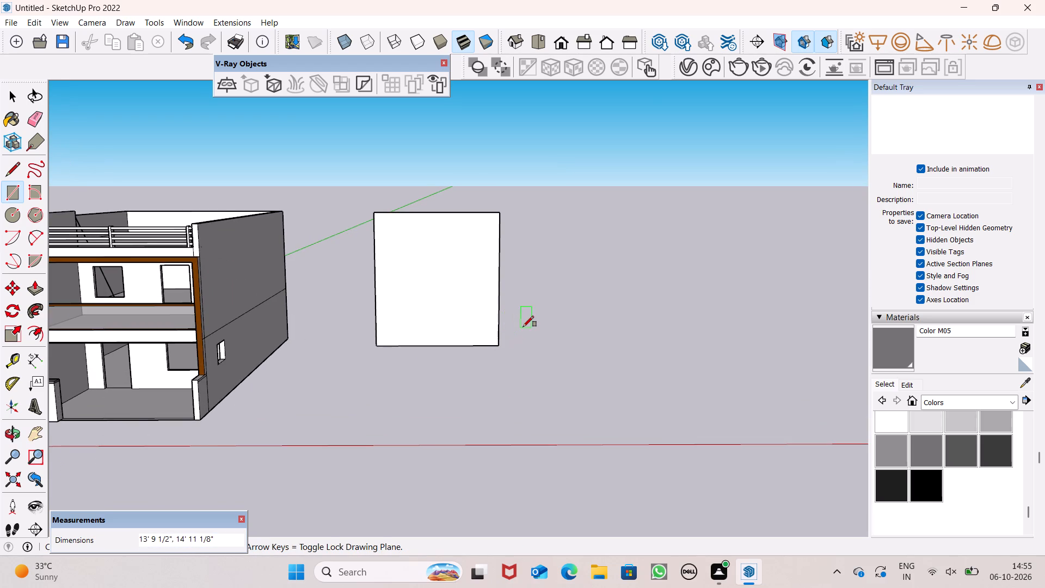
pyautogui.press('space')
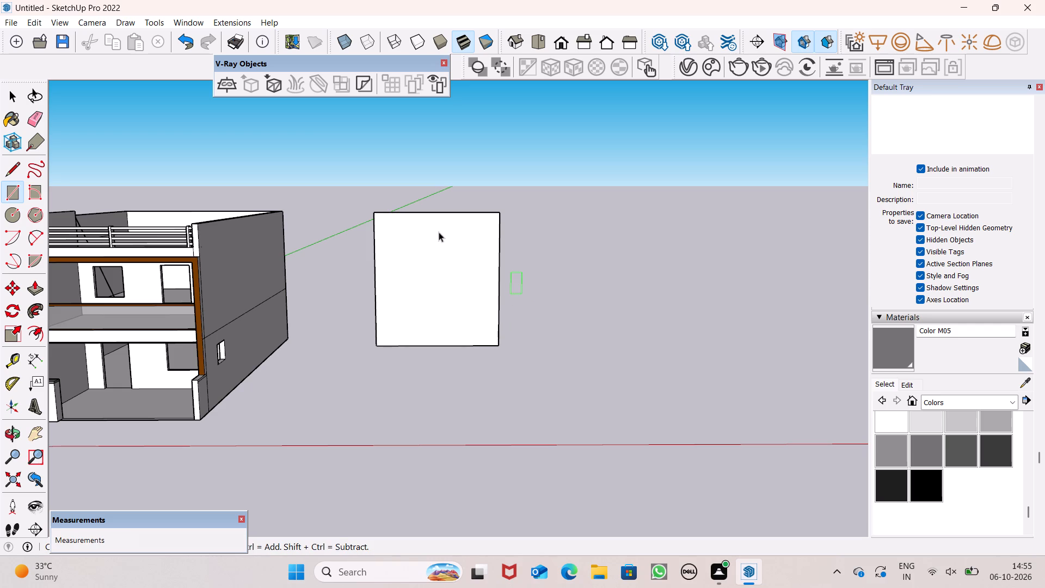
# Offset the freestanding rectangle's outline inward by about 1' to form a border frame.
pyautogui.click(30, 330)
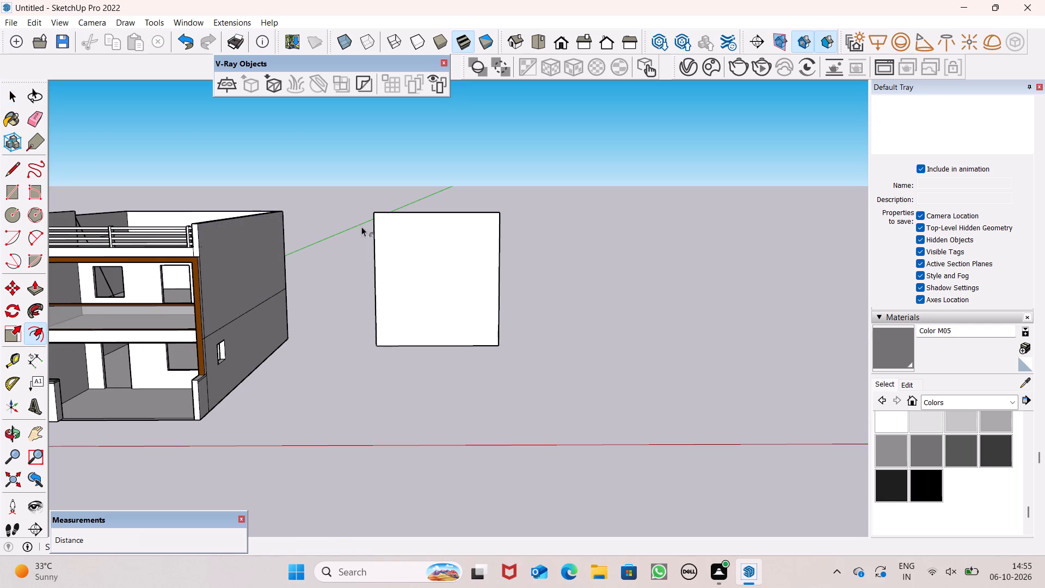
pyautogui.scroll(4, 393, 212)
pyautogui.scroll(-1, 393, 211)
pyautogui.moveTo(416, 221); pyautogui.dragTo(419, 228)
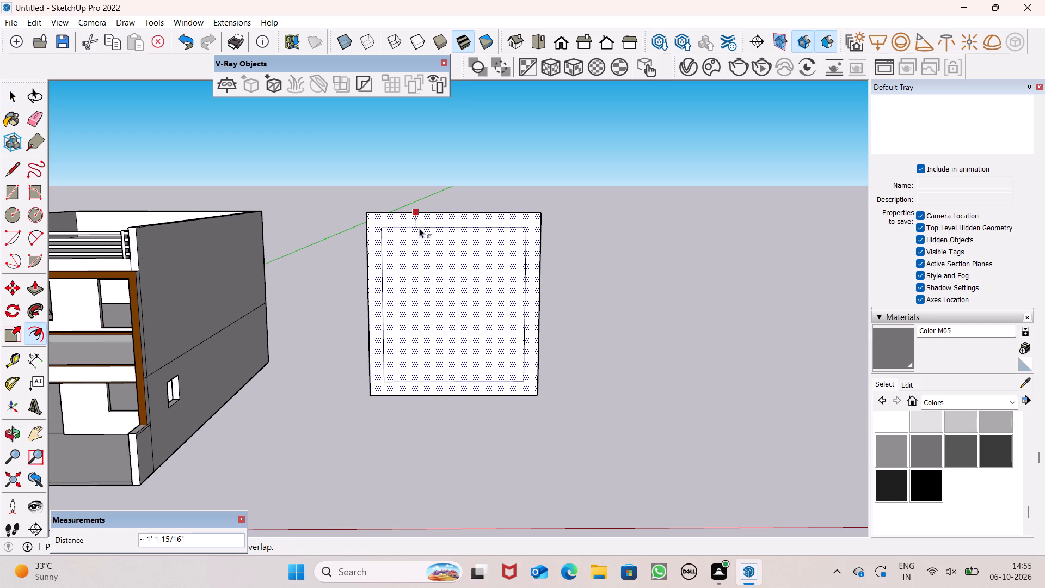
pyautogui.moveTo(419, 228); pyautogui.dragTo(419, 226)
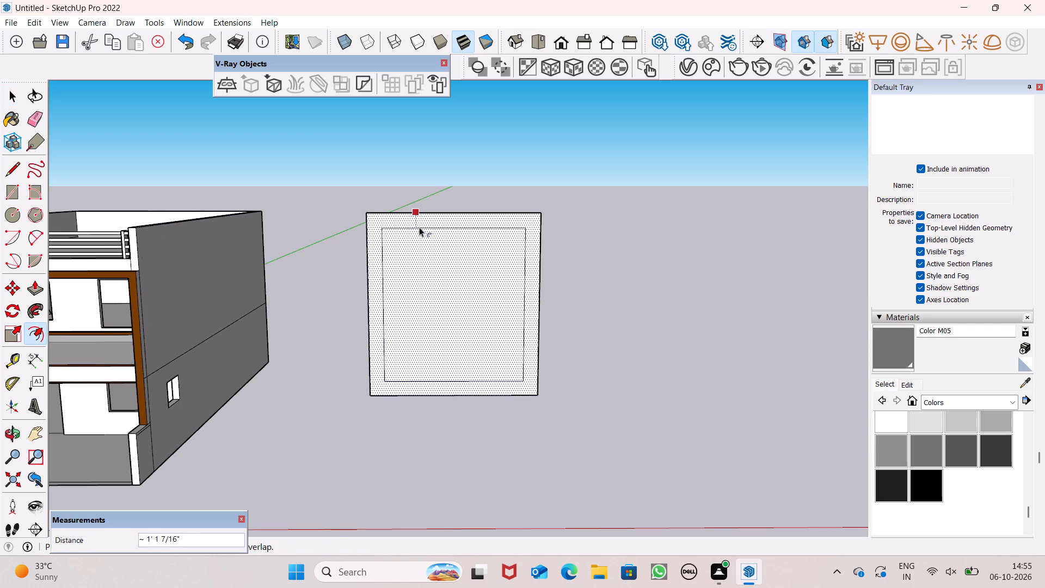
pyautogui.moveTo(419, 226); pyautogui.dragTo(419, 226)
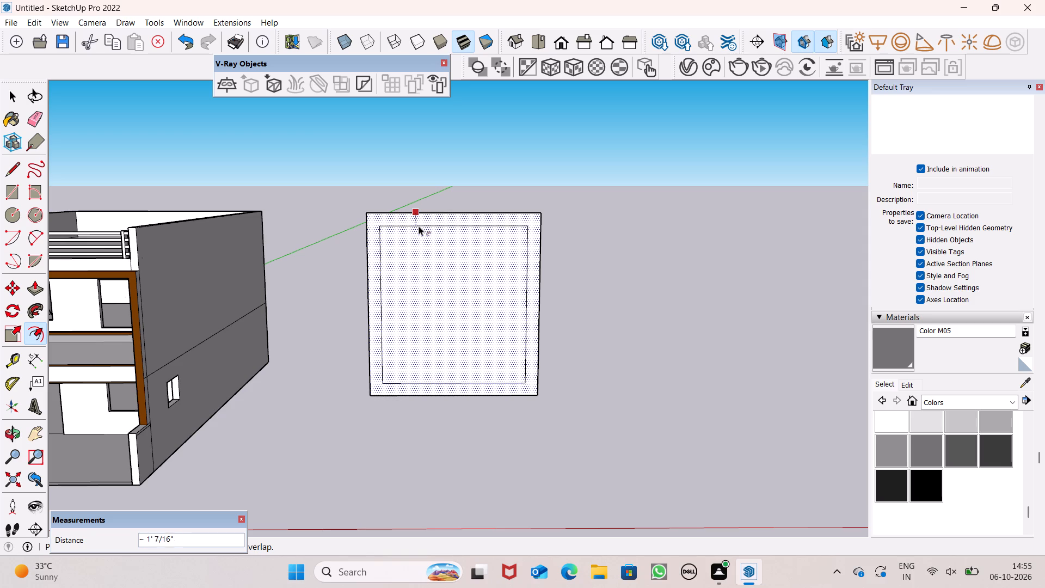
pyautogui.moveTo(419, 226); pyautogui.dragTo(419, 228)
pyautogui.press('space')
# Draw a vertical strip about 9 3/8" wide and 12' 7 3/16" high down the middle of the inner rectangle.
pyautogui.moveTo(631, 255); pyautogui.dragTo(624, 297, button='middle')
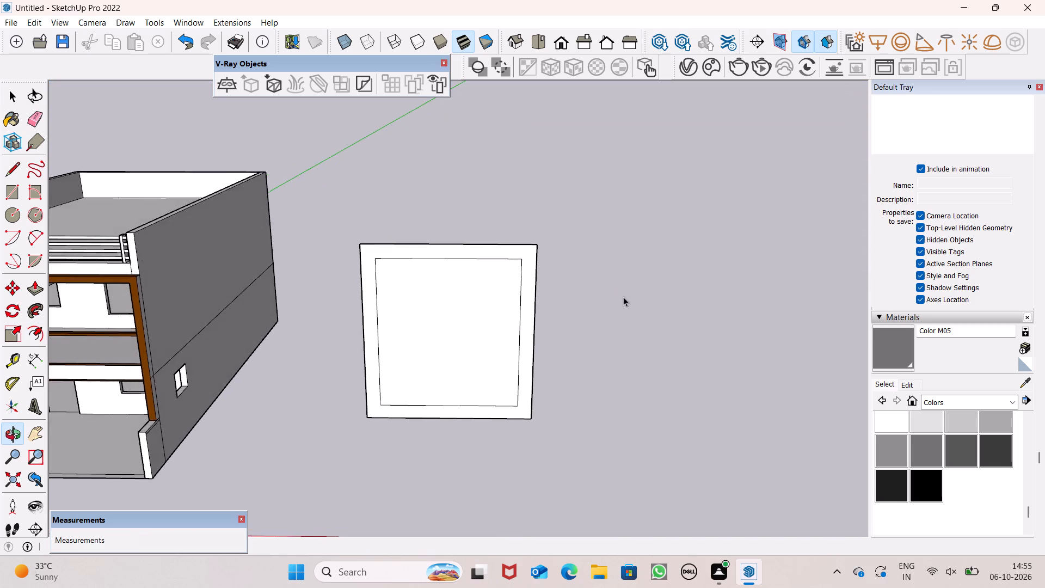
pyautogui.scroll(1, 607, 296)
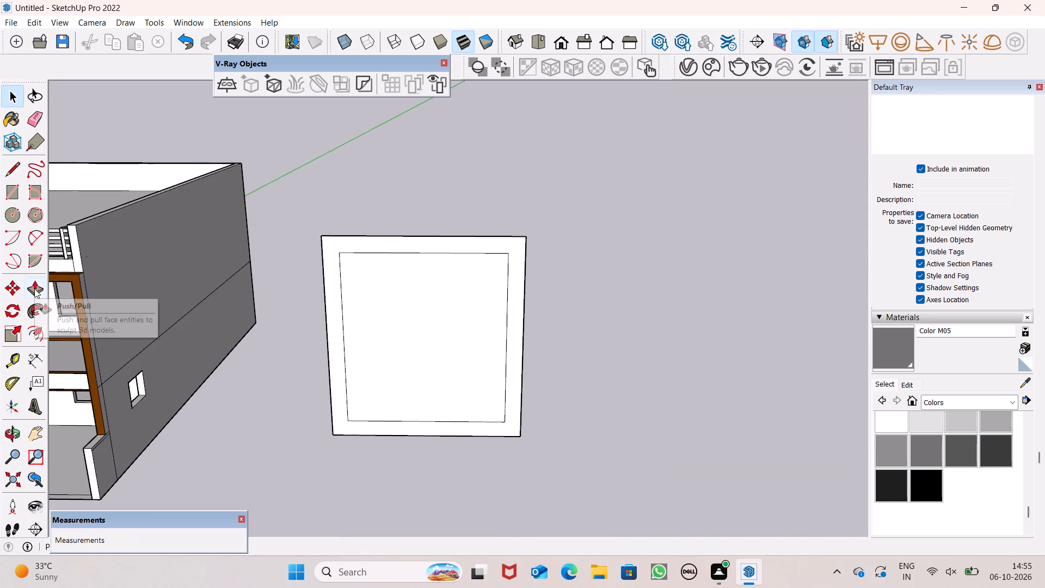
pyautogui.click(11, 190)
pyautogui.scroll(4, 399, 279)
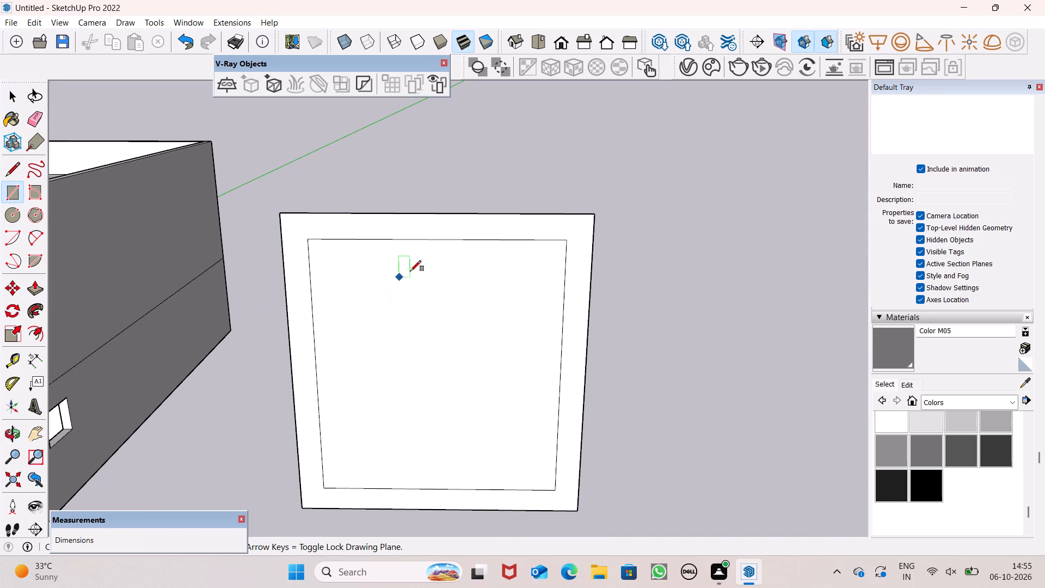
pyautogui.click(429, 238)
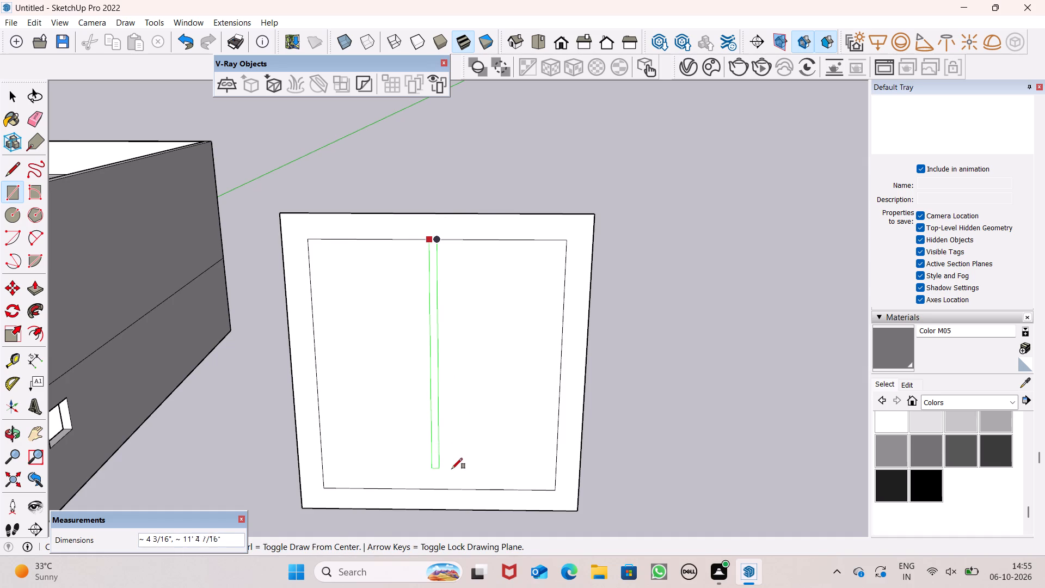
pyautogui.scroll(4, 455, 499)
pyautogui.scroll(-1, 455, 499)
pyautogui.scroll(1, 455, 499)
pyautogui.click(444, 483)
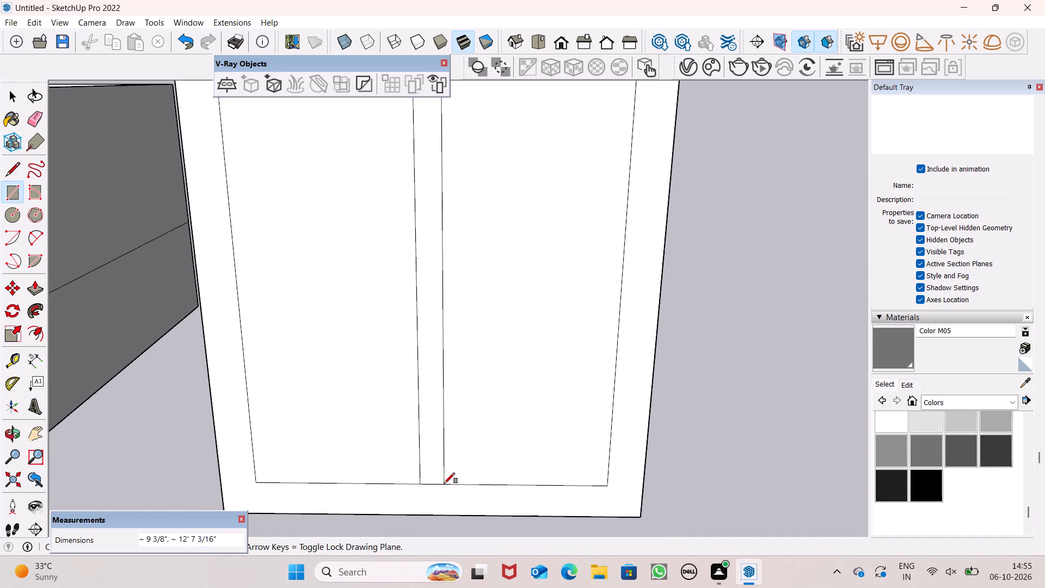
pyautogui.scroll(-5, 546, 427)
pyautogui.press('space')
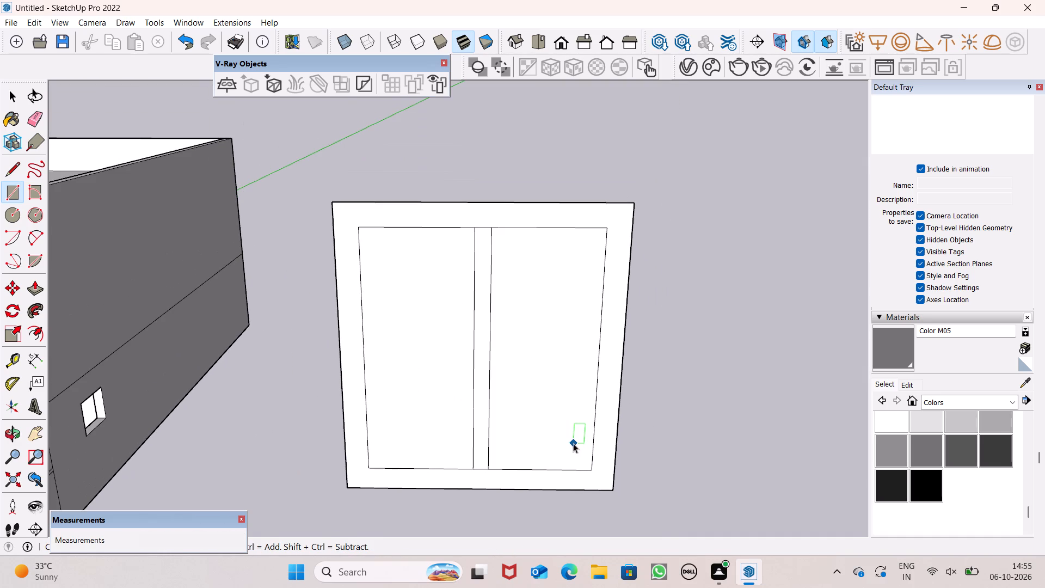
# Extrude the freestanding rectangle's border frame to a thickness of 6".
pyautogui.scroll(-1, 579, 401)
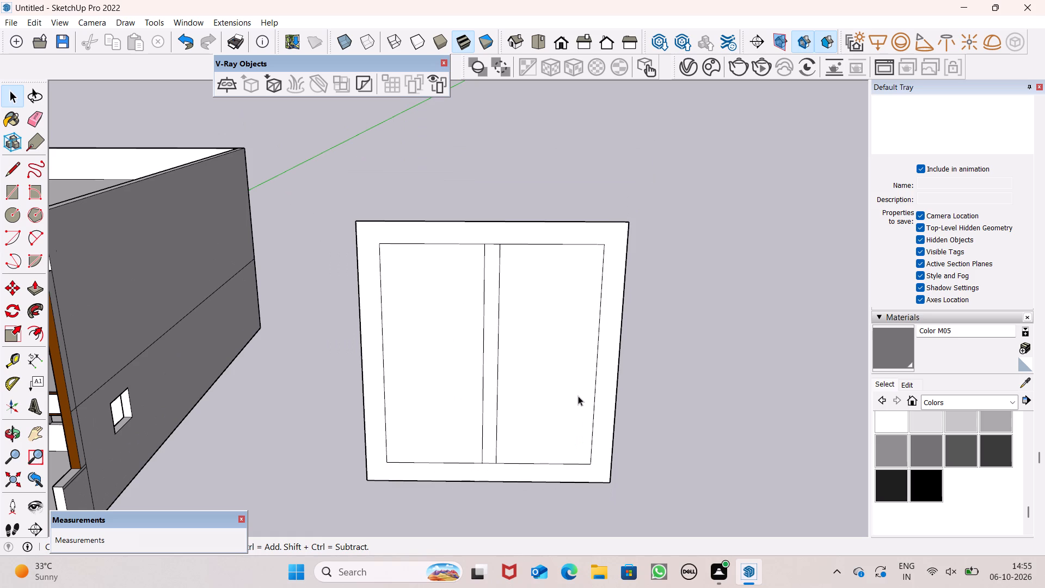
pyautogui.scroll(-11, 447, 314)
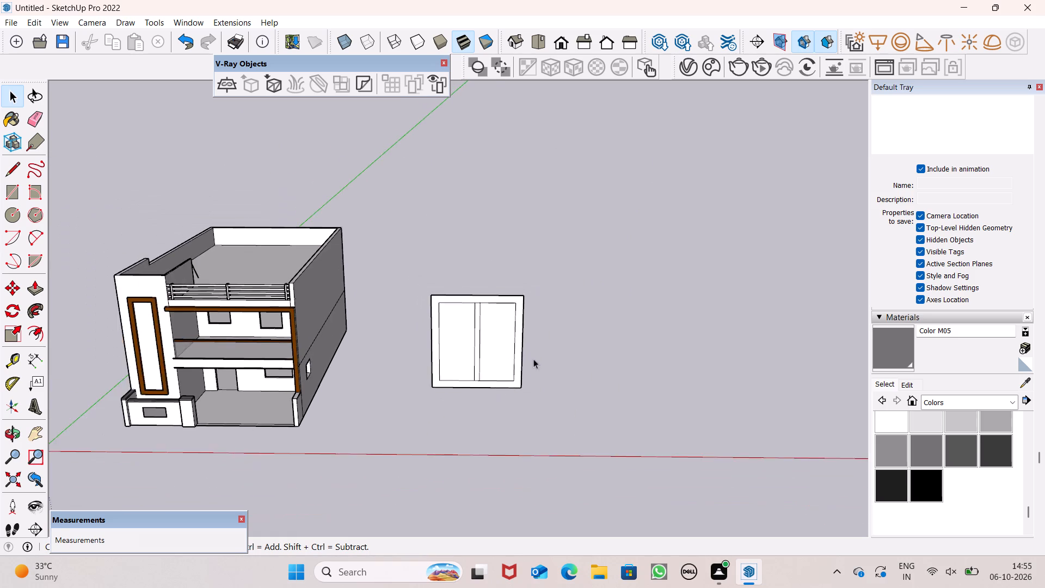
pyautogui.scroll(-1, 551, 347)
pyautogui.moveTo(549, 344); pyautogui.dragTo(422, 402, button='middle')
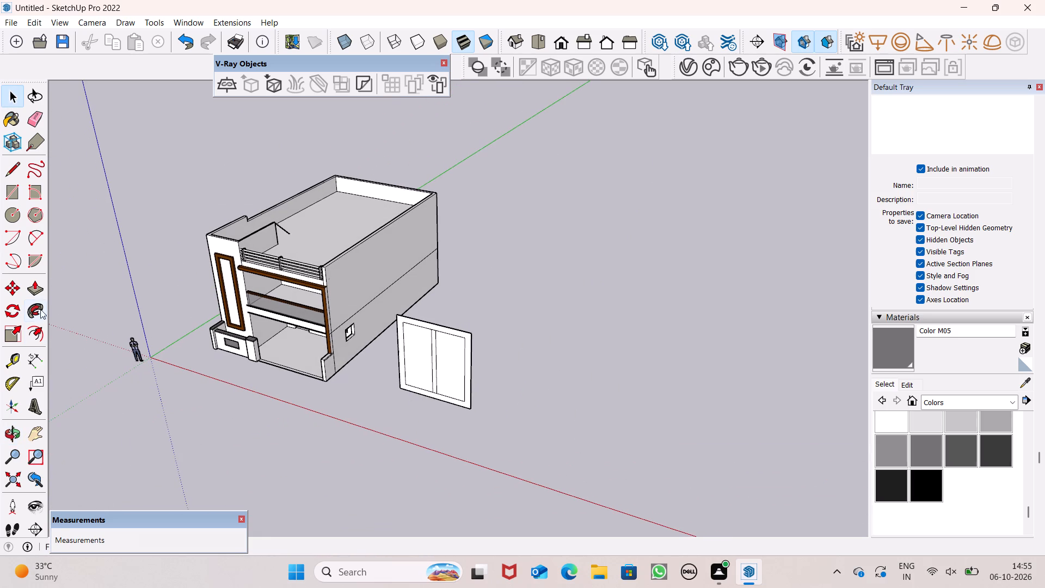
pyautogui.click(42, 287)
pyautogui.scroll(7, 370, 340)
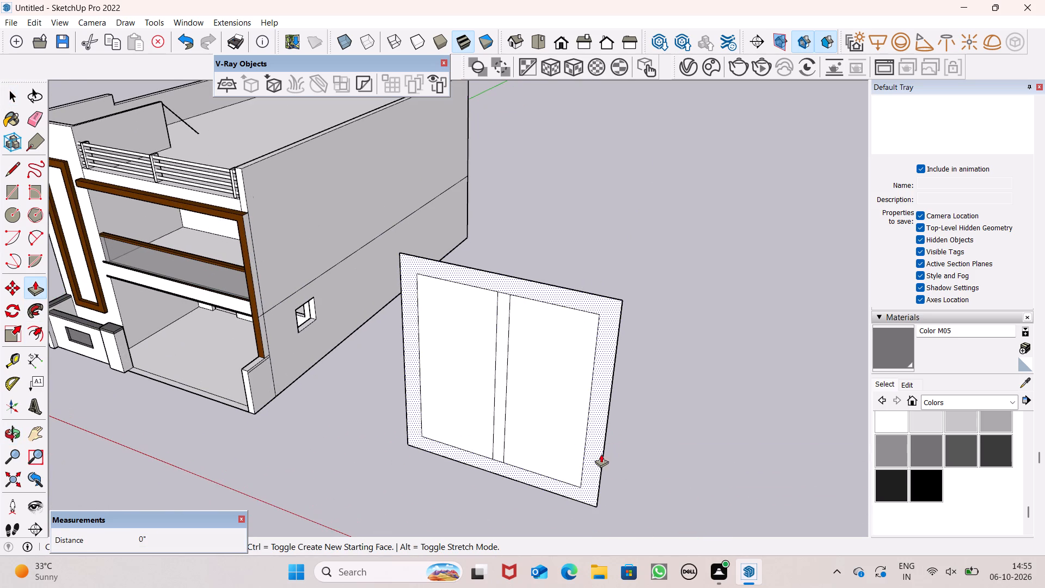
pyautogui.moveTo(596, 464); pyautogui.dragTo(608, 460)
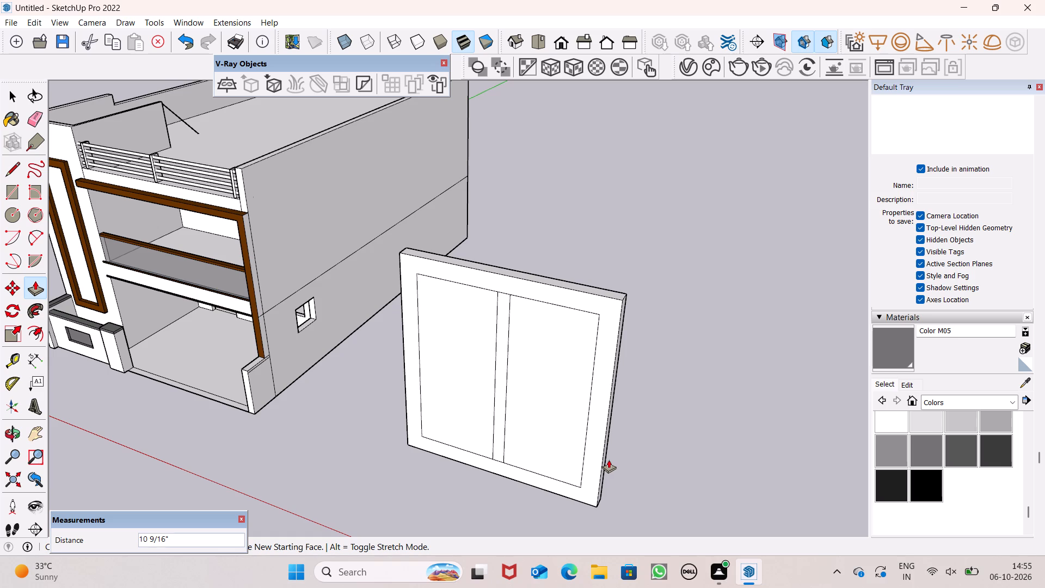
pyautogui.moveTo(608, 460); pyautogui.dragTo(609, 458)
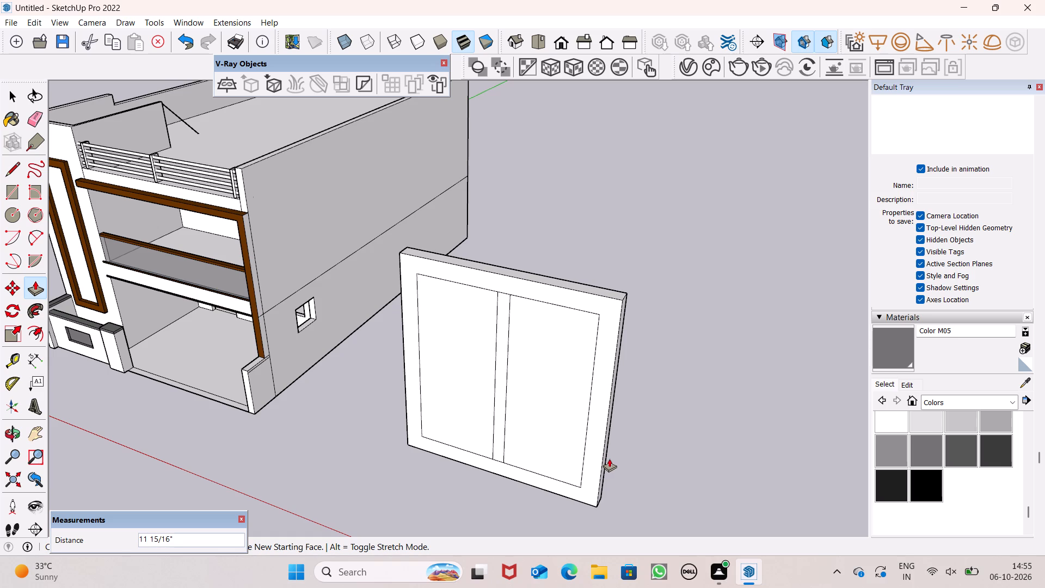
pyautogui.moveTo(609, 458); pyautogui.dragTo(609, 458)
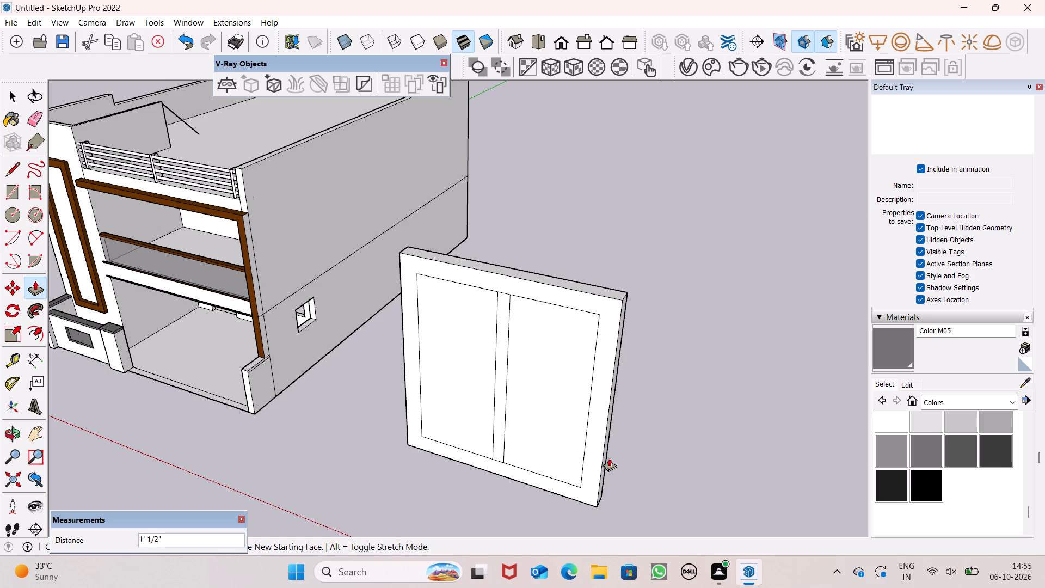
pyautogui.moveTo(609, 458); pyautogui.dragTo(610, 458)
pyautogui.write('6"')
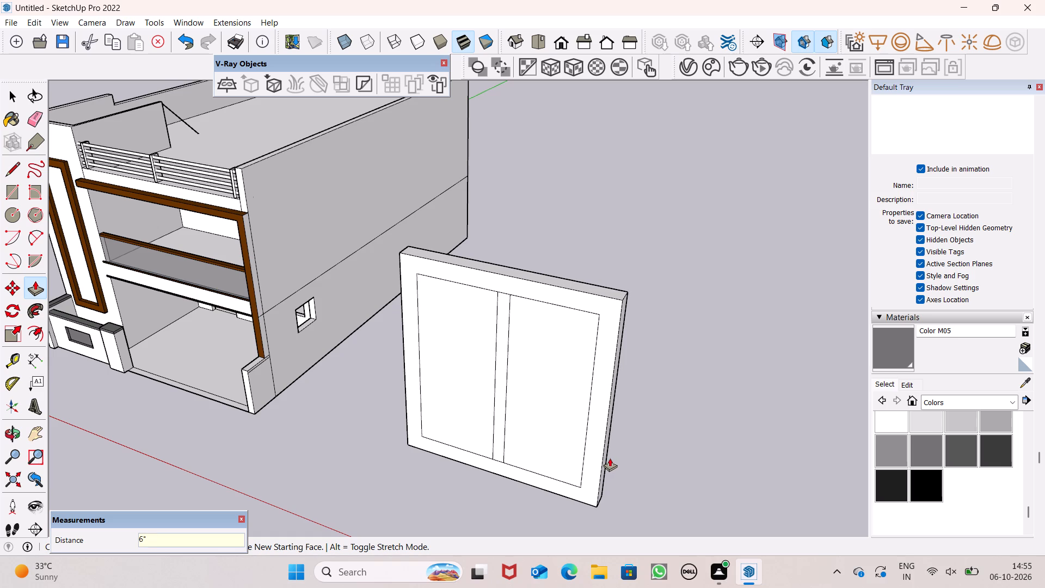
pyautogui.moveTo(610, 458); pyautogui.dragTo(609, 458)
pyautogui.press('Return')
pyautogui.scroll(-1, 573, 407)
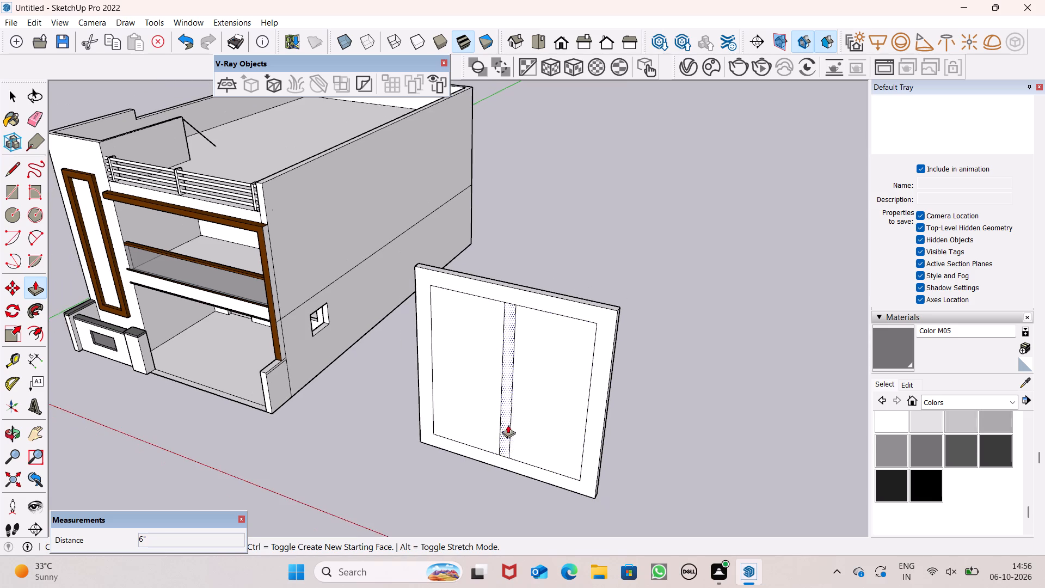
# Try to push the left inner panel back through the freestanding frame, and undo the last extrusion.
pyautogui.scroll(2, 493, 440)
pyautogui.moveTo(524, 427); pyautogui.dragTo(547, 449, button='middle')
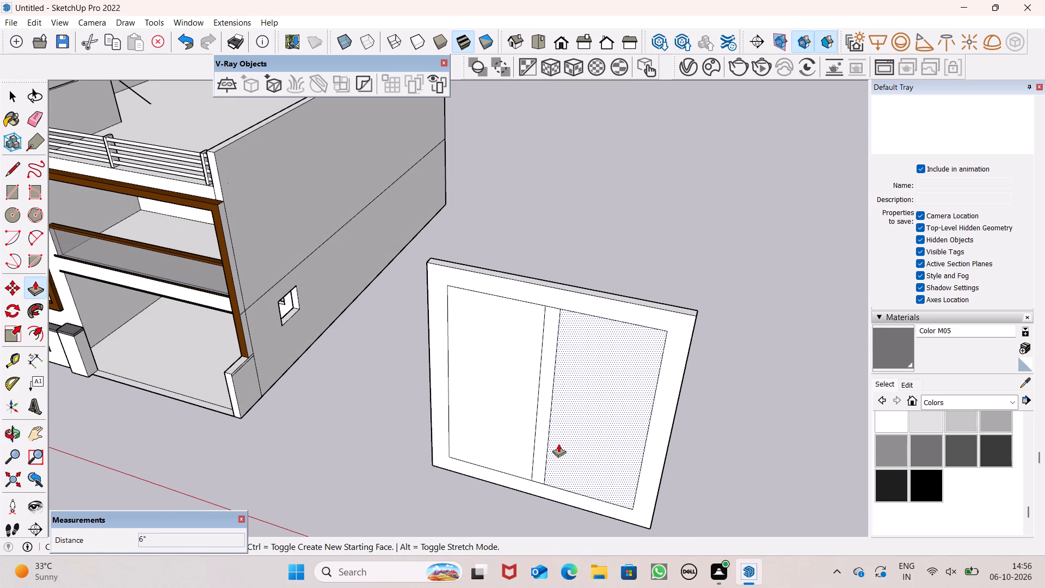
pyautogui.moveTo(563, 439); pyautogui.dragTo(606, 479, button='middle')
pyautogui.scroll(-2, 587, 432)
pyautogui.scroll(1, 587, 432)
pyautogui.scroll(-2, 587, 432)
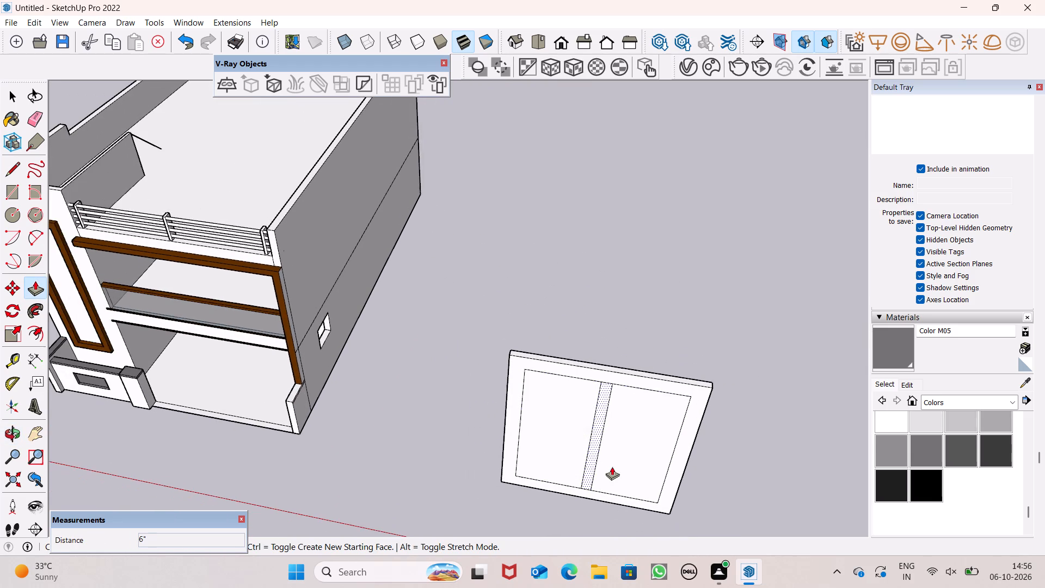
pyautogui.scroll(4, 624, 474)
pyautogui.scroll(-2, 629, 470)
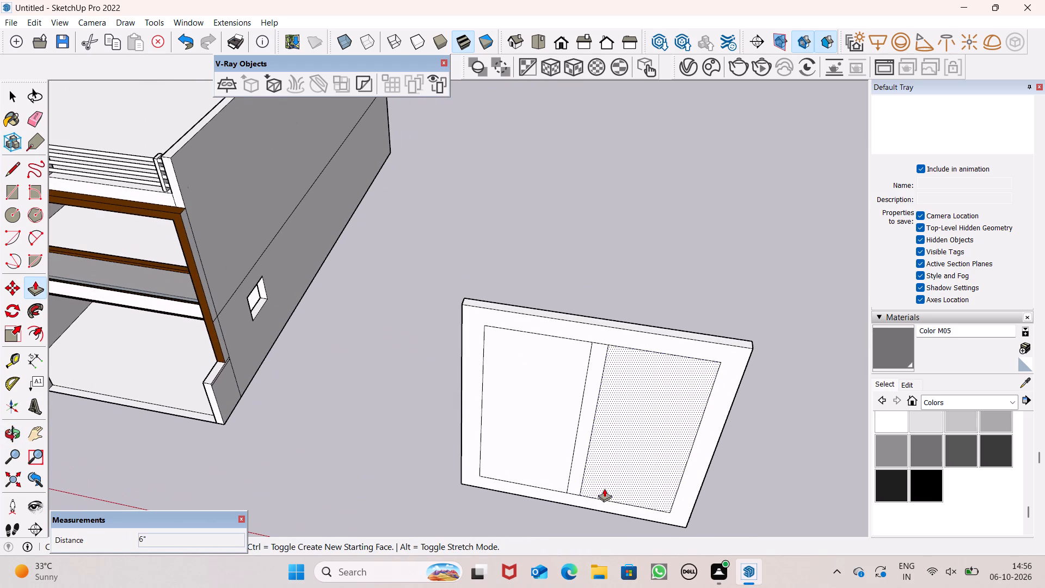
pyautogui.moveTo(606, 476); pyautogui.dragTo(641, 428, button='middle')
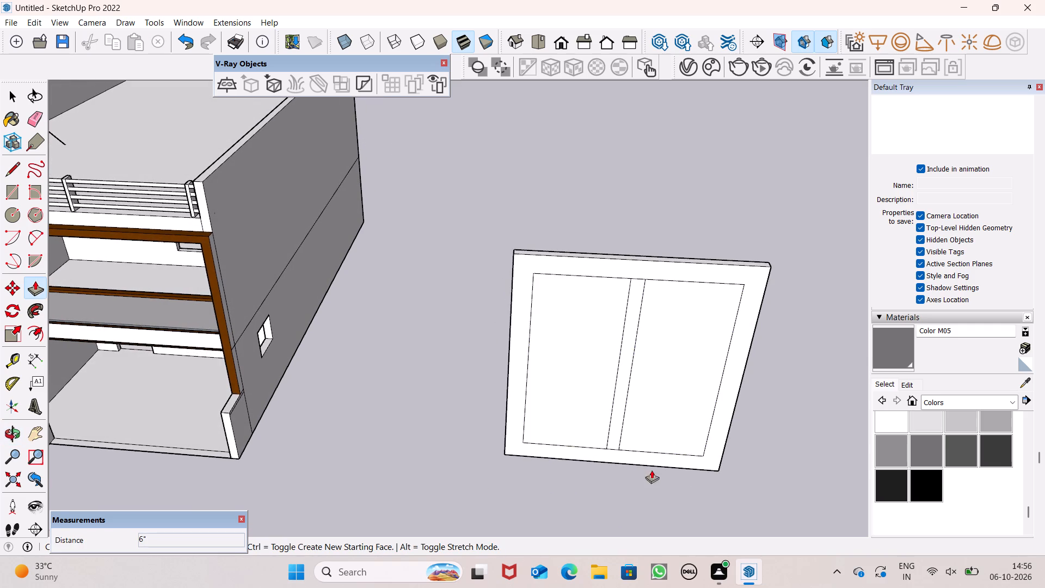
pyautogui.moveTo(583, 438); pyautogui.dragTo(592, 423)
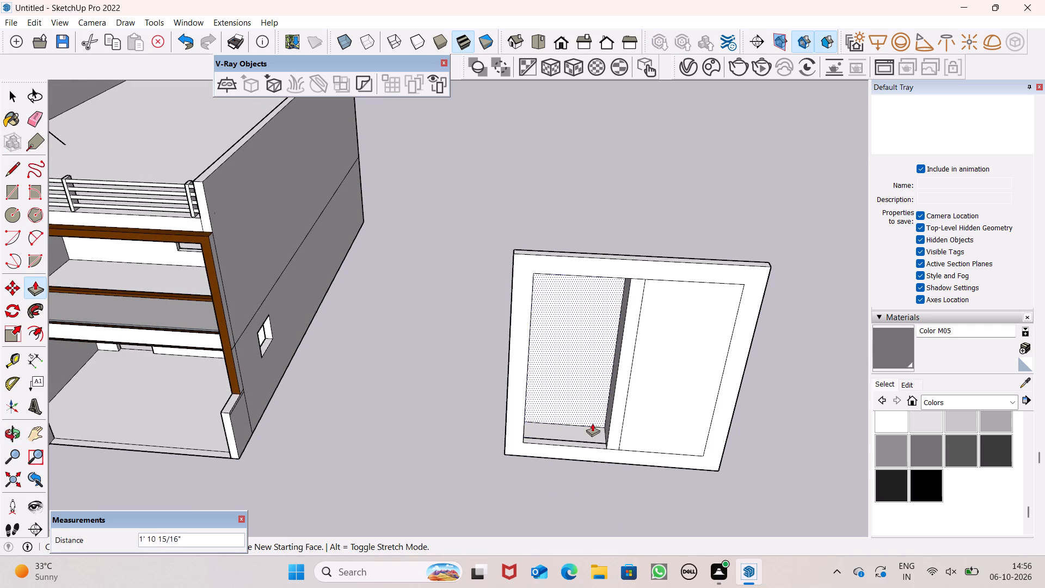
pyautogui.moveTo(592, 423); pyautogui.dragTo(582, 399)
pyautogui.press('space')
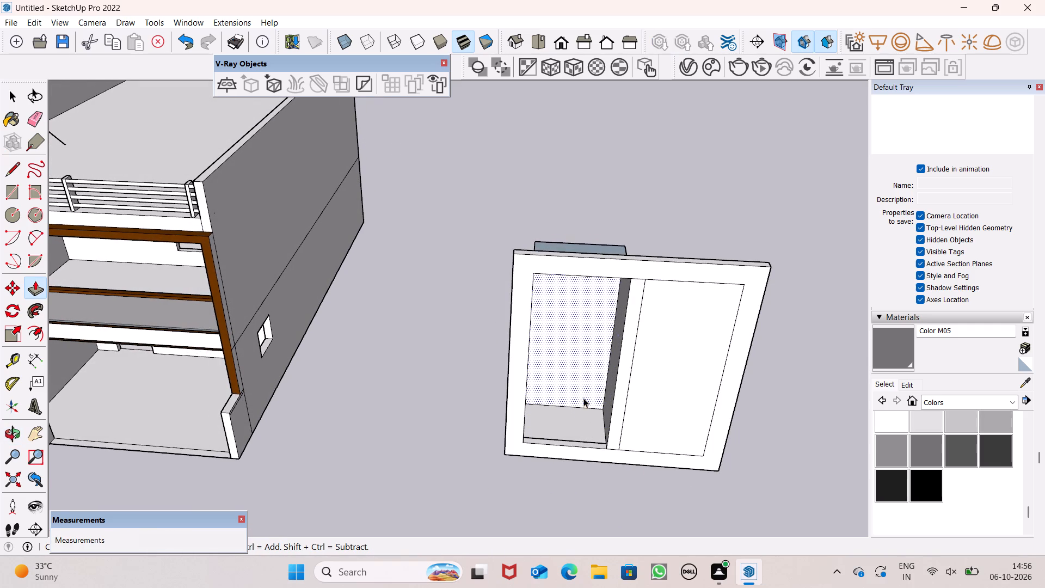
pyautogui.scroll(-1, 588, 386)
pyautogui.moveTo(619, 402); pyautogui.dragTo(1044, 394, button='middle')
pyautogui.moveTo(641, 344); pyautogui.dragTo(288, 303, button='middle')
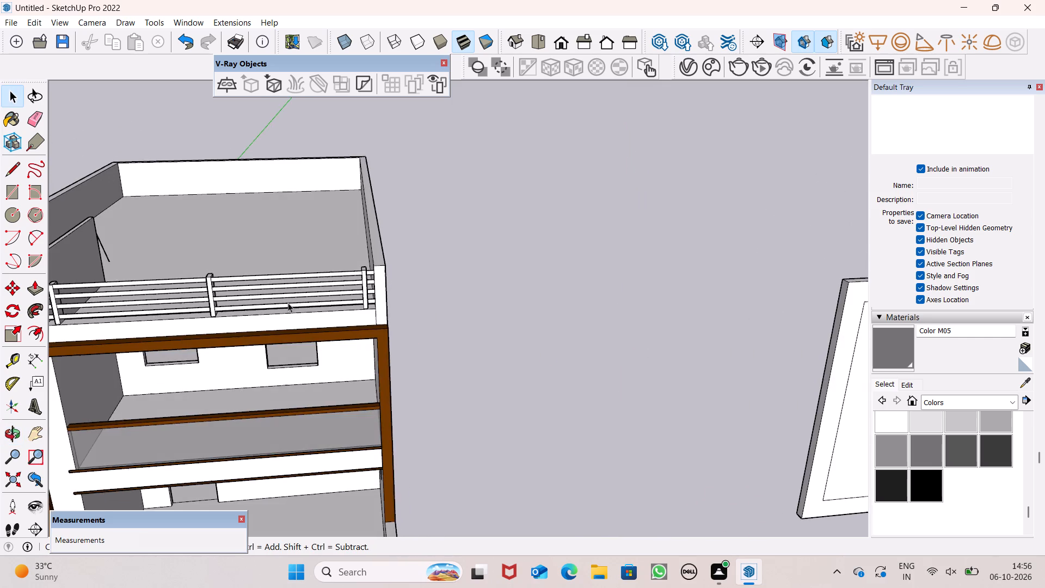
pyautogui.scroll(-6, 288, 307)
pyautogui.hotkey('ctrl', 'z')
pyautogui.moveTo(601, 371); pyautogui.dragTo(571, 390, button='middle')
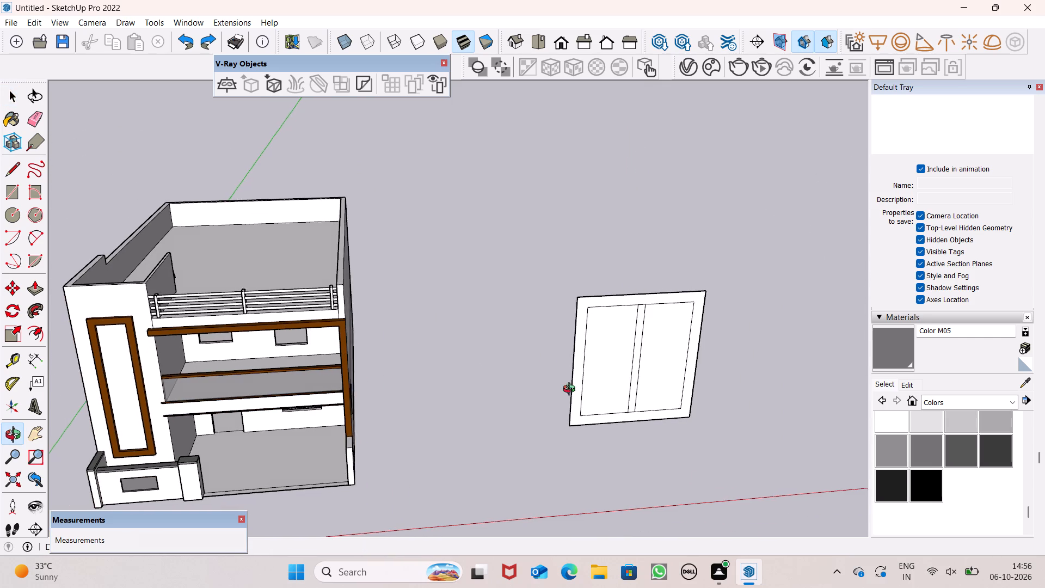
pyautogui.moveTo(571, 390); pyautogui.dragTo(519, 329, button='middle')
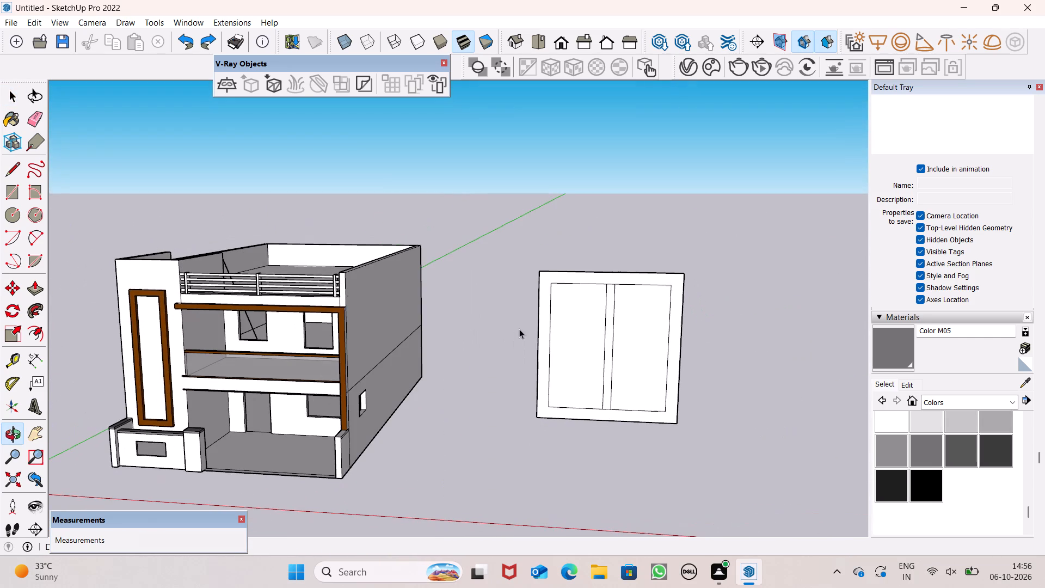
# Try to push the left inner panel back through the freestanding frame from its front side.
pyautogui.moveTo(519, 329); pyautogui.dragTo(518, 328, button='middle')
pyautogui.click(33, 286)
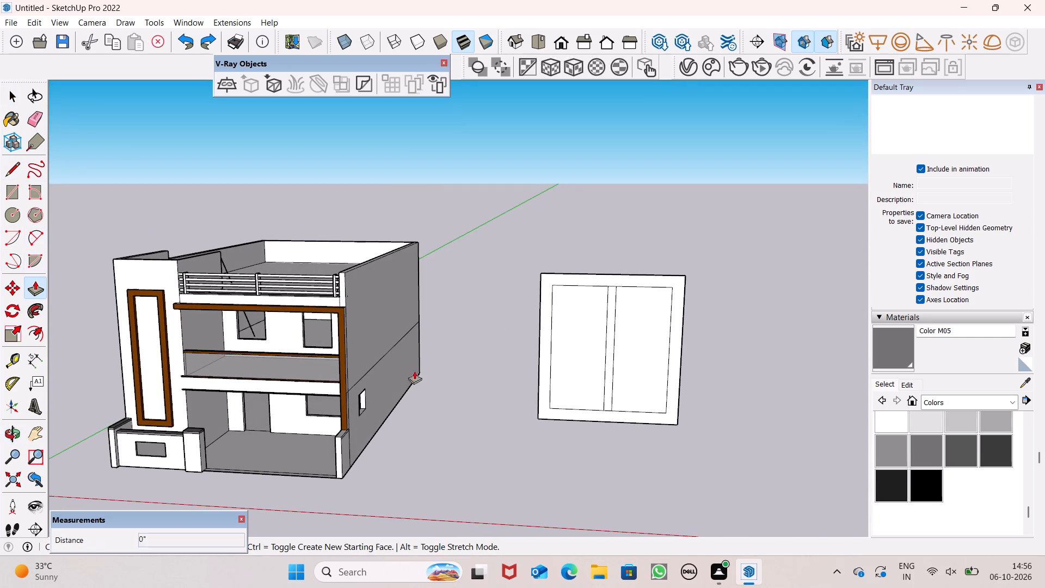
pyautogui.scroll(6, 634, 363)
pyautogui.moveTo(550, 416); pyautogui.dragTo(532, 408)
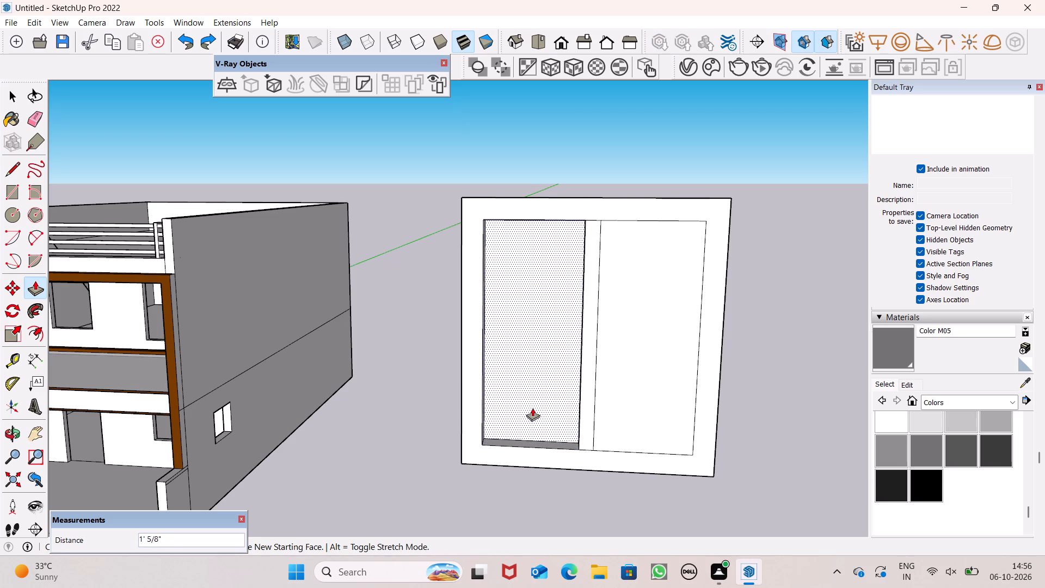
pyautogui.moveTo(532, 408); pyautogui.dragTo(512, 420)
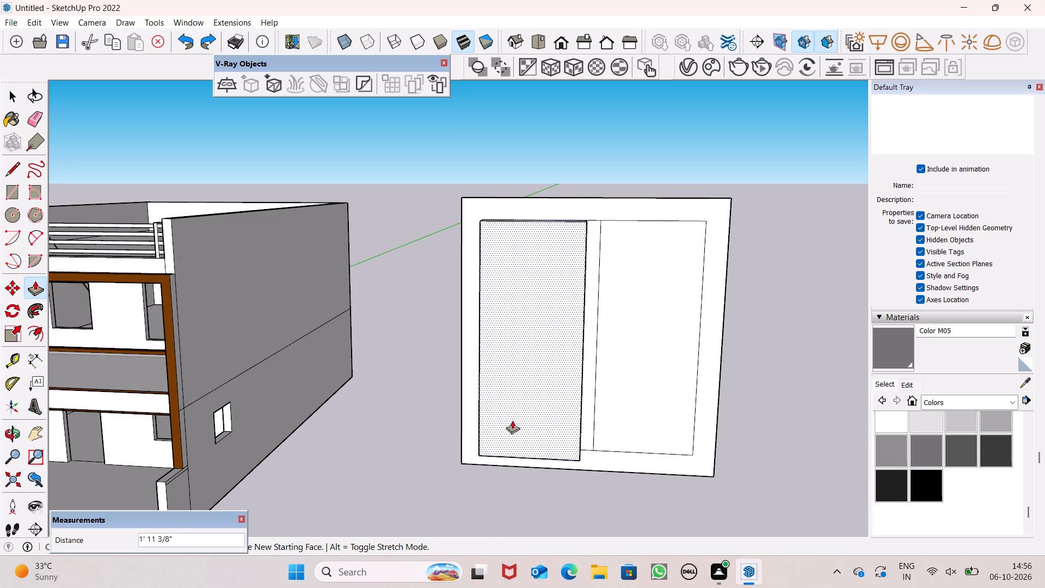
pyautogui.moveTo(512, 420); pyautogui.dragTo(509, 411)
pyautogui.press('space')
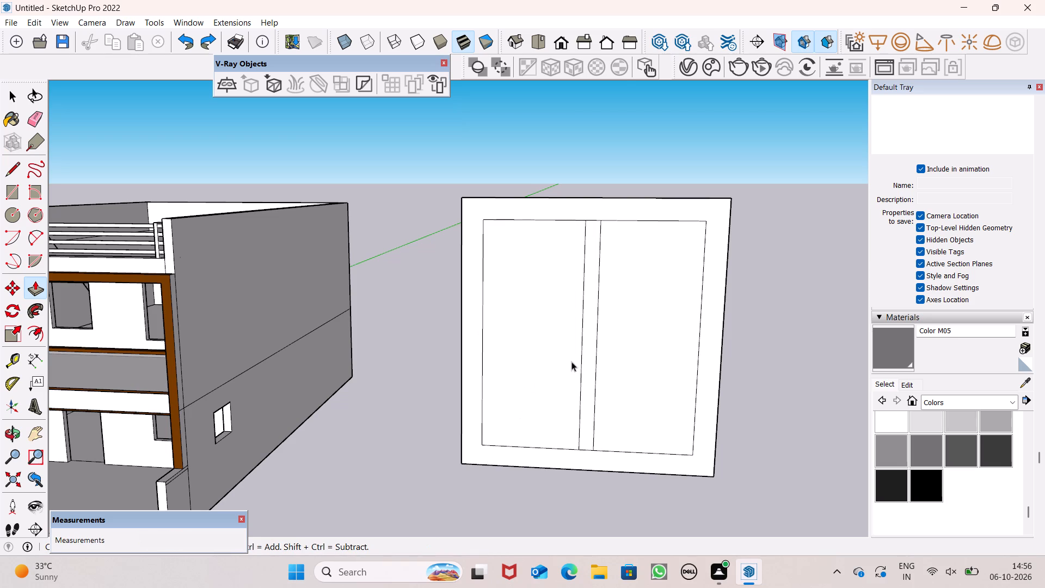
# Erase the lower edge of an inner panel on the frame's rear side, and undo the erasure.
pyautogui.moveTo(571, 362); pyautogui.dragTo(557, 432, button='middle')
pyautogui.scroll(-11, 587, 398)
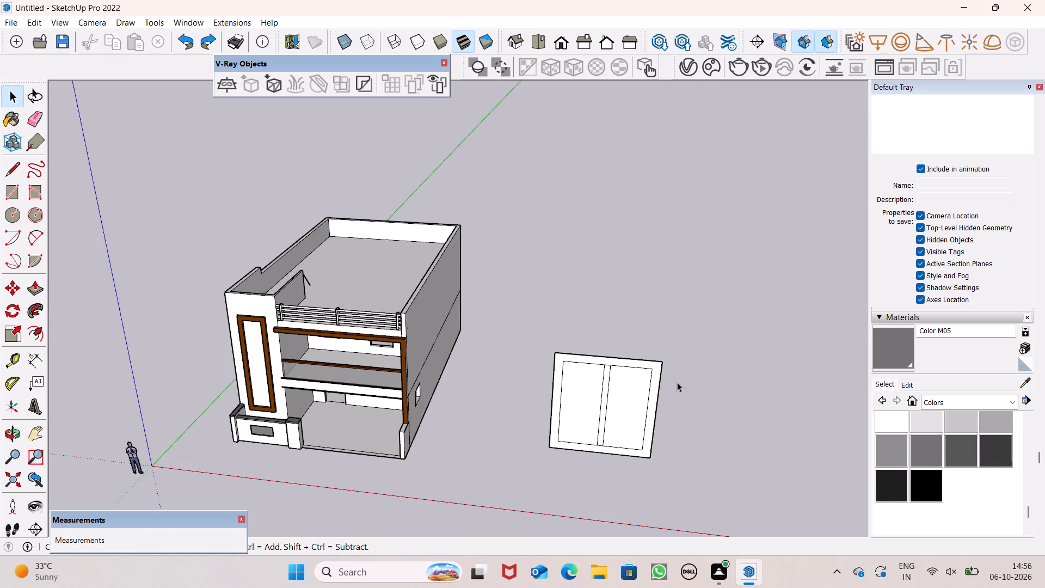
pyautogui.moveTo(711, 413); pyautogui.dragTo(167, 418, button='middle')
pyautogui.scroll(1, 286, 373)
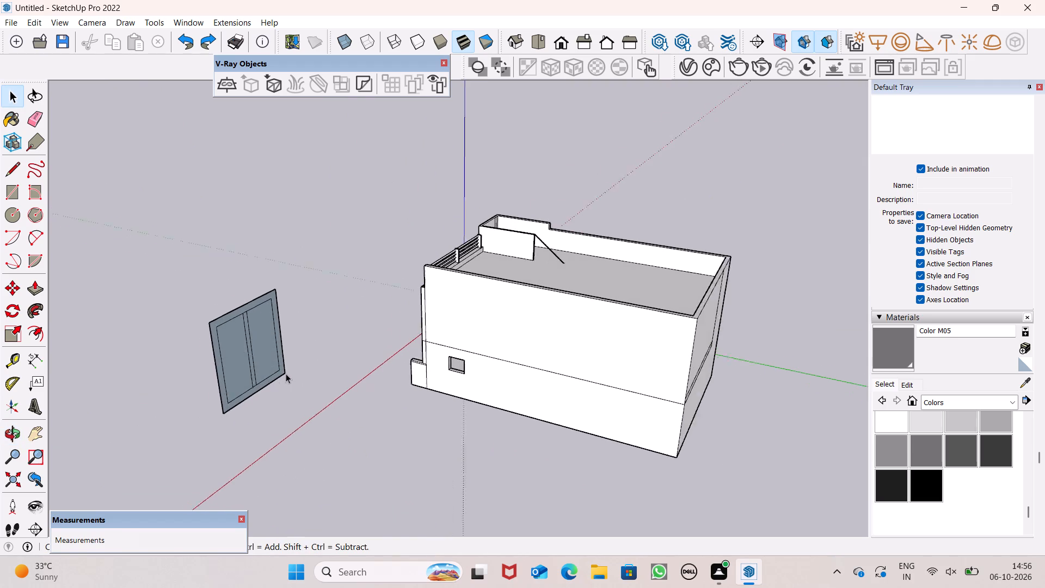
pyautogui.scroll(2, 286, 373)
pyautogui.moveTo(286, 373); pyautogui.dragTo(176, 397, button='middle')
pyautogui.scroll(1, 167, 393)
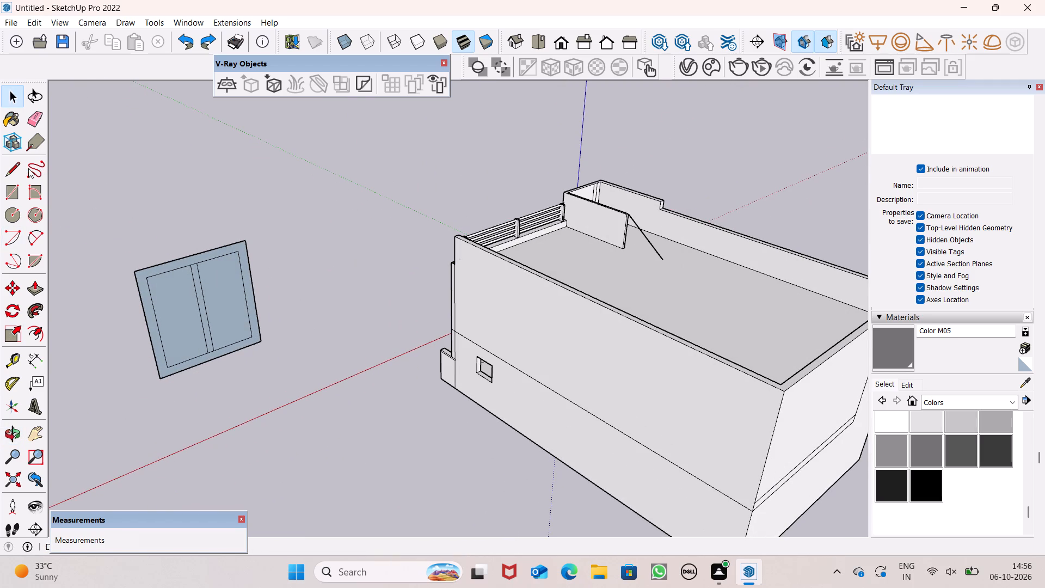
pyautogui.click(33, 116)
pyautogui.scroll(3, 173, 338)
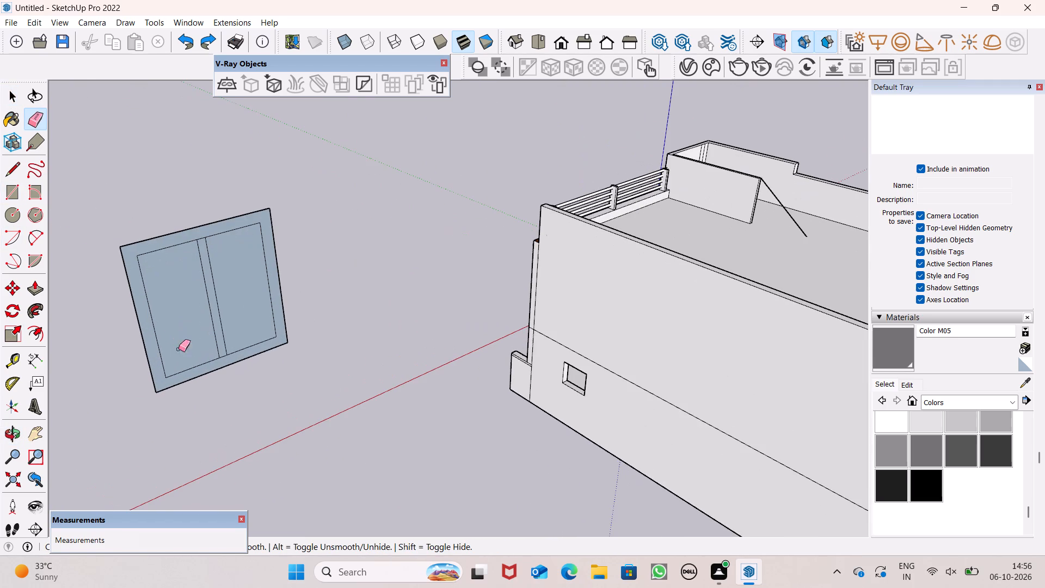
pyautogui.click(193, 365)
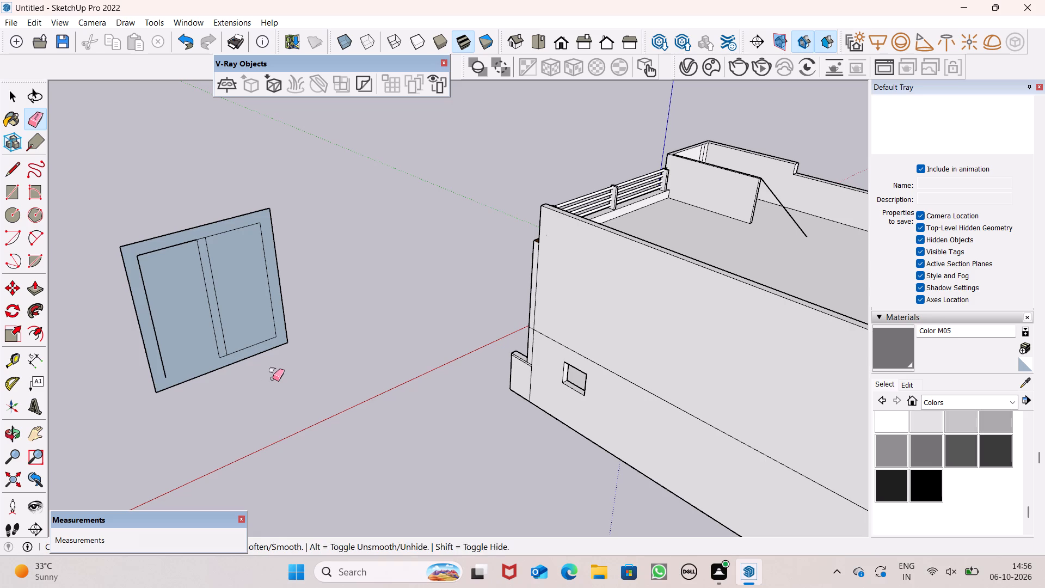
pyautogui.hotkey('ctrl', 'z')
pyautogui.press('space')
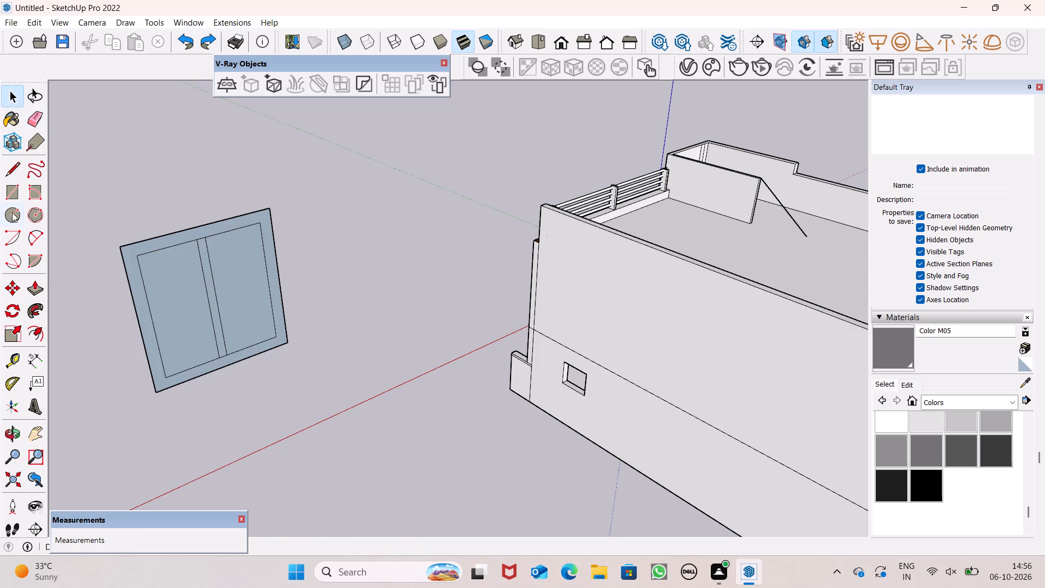
# Extrude the border frame outward by 6" on the freestanding element's rear side.
pyautogui.click(36, 291)
pyautogui.click(156, 366)
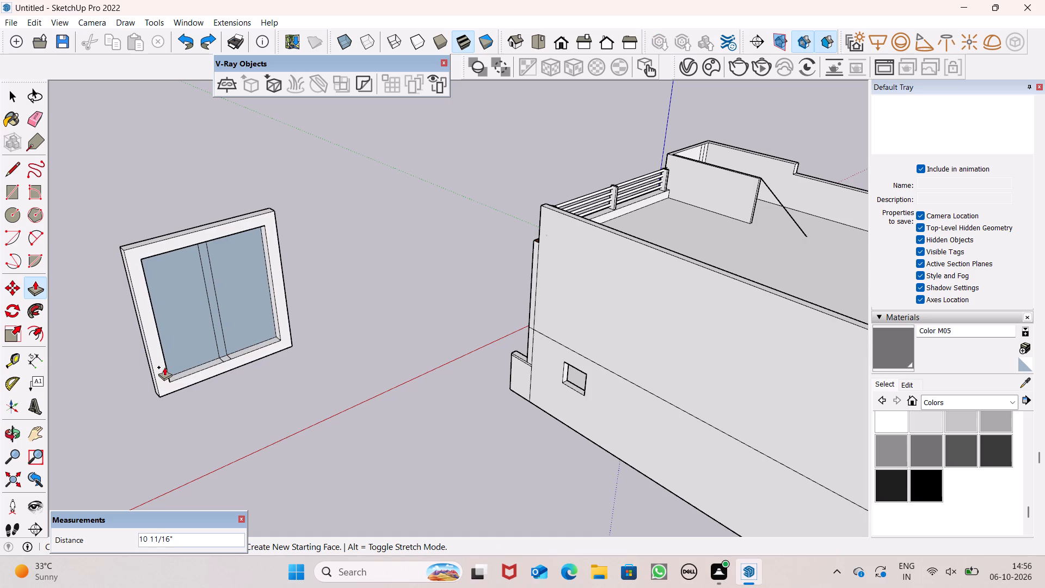
pyautogui.press('6')
pyautogui.hotkey('shift', '"')
pyautogui.press('Return')
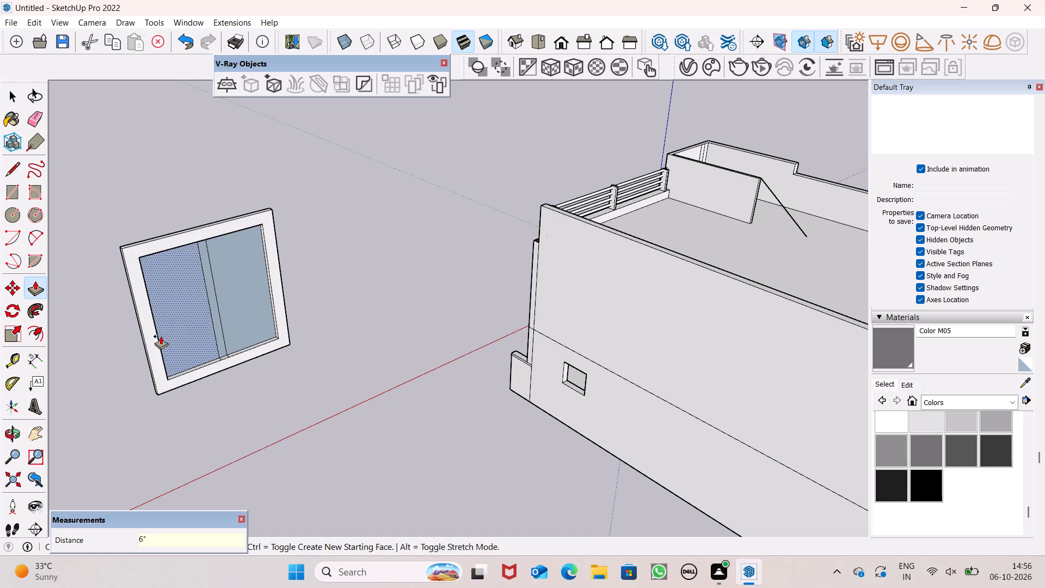
# Extrude both inner panels and the centre strip from the rear, pulling the right-hand panel in that view about 8 3/4".
pyautogui.click(174, 333)
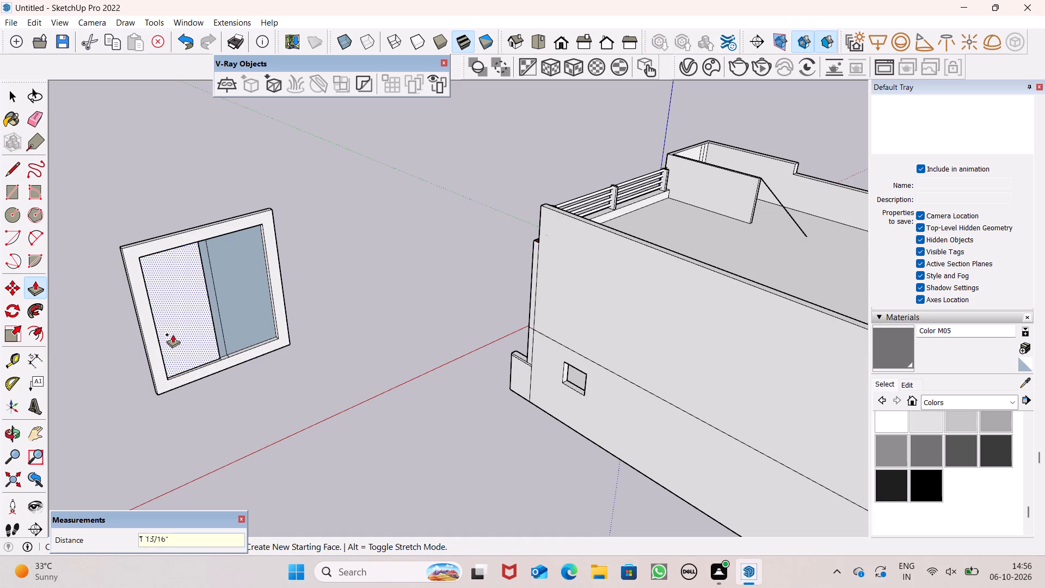
pyautogui.moveTo(264, 310); pyautogui.dragTo(266, 313)
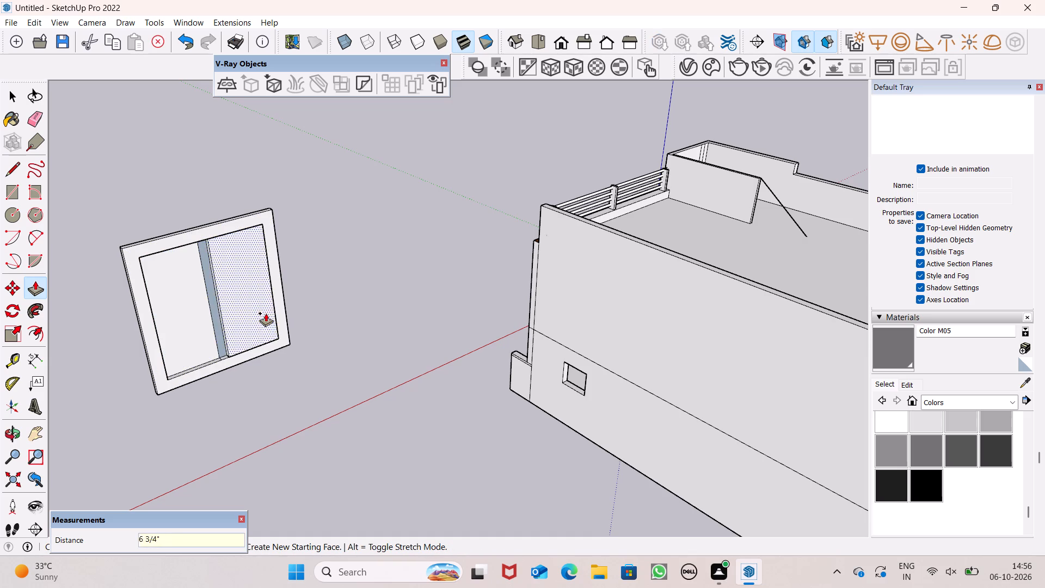
pyautogui.moveTo(266, 313); pyautogui.dragTo(265, 315)
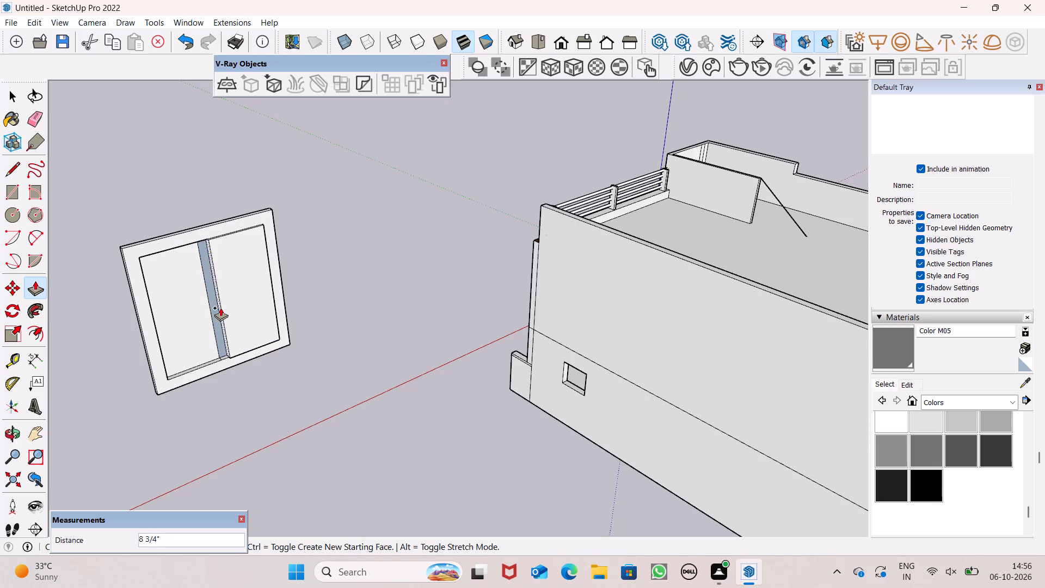
pyautogui.click(217, 310)
pyautogui.press('space')
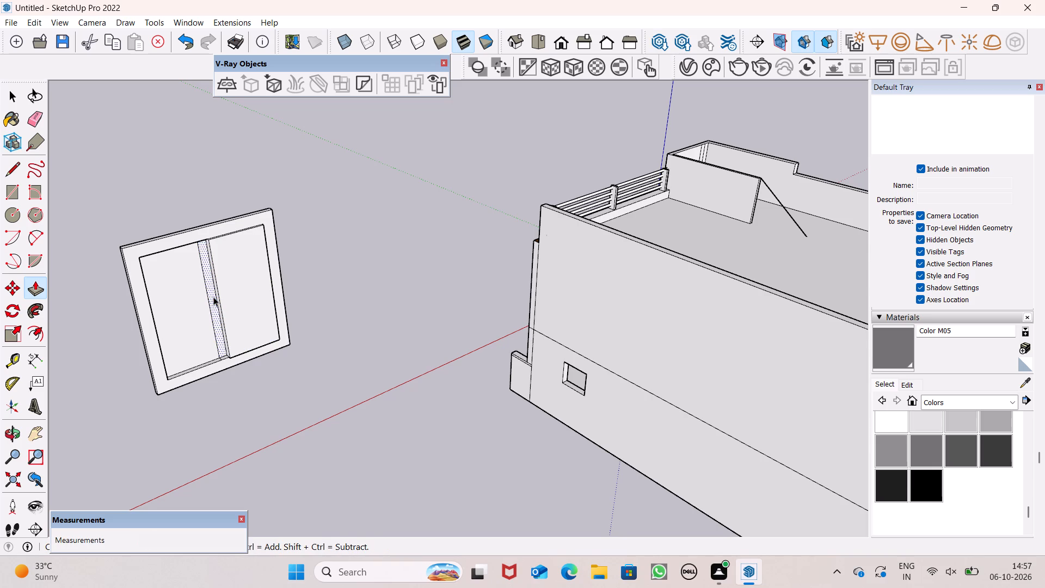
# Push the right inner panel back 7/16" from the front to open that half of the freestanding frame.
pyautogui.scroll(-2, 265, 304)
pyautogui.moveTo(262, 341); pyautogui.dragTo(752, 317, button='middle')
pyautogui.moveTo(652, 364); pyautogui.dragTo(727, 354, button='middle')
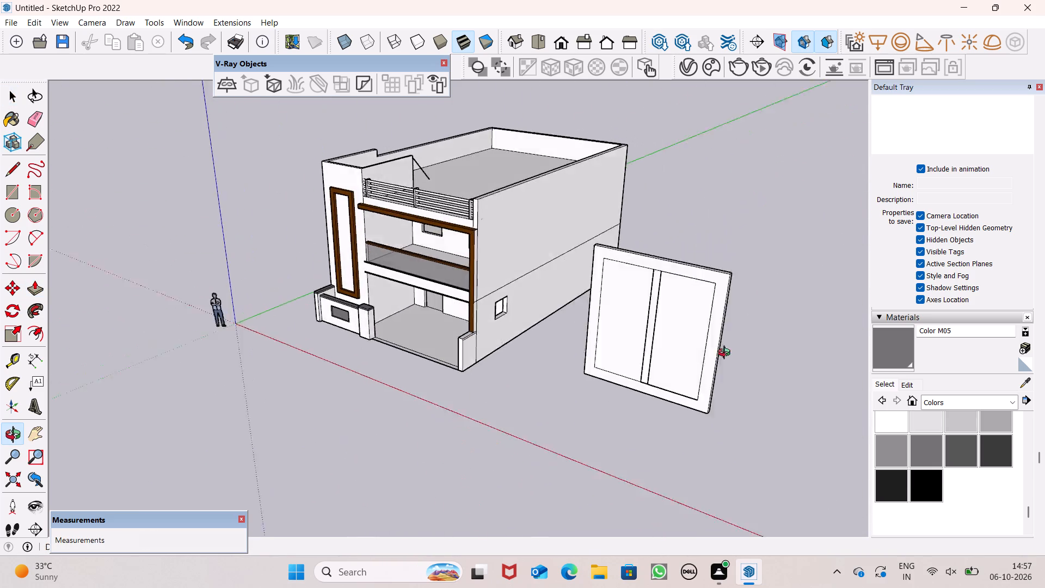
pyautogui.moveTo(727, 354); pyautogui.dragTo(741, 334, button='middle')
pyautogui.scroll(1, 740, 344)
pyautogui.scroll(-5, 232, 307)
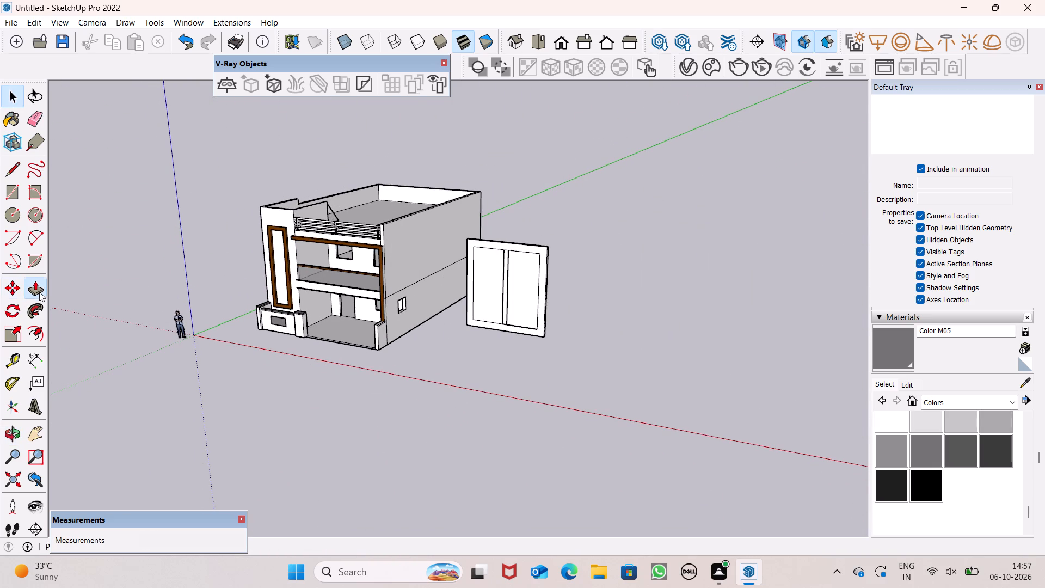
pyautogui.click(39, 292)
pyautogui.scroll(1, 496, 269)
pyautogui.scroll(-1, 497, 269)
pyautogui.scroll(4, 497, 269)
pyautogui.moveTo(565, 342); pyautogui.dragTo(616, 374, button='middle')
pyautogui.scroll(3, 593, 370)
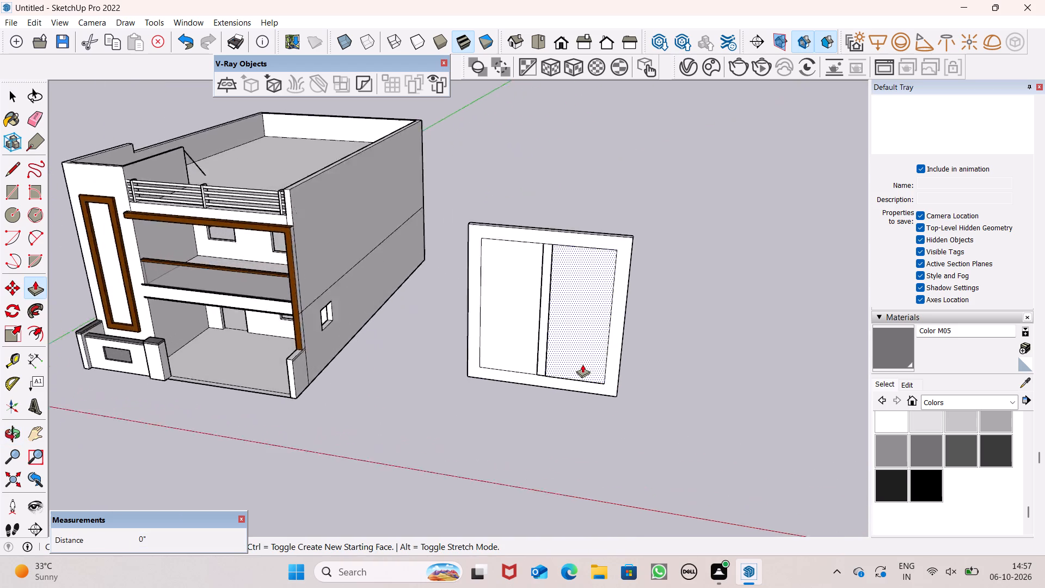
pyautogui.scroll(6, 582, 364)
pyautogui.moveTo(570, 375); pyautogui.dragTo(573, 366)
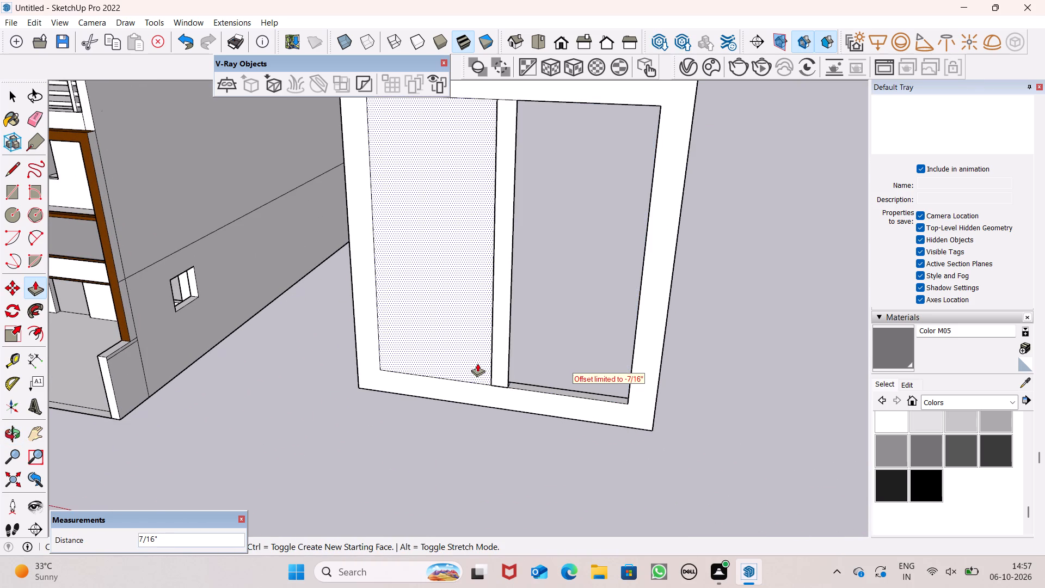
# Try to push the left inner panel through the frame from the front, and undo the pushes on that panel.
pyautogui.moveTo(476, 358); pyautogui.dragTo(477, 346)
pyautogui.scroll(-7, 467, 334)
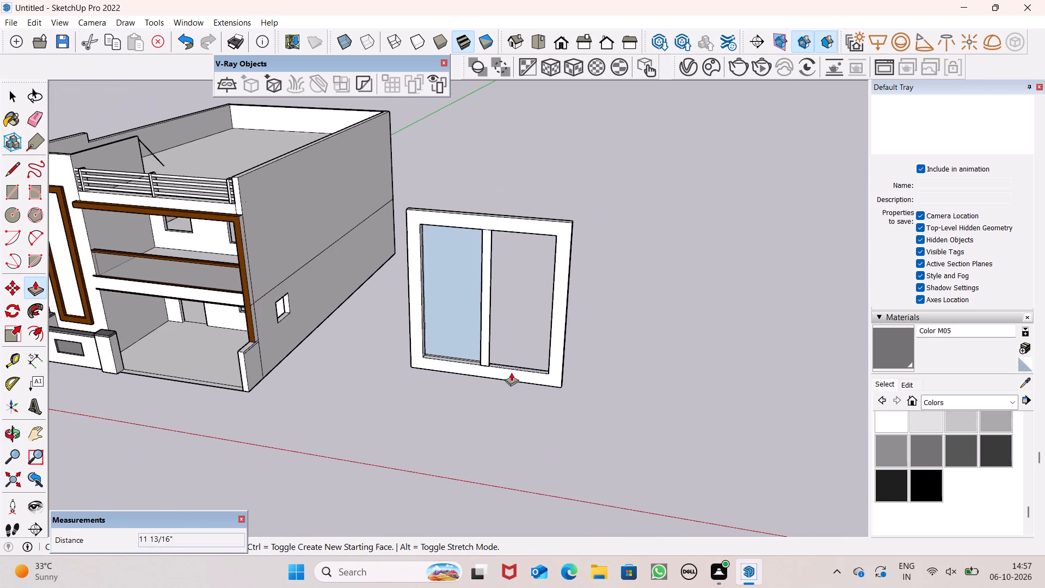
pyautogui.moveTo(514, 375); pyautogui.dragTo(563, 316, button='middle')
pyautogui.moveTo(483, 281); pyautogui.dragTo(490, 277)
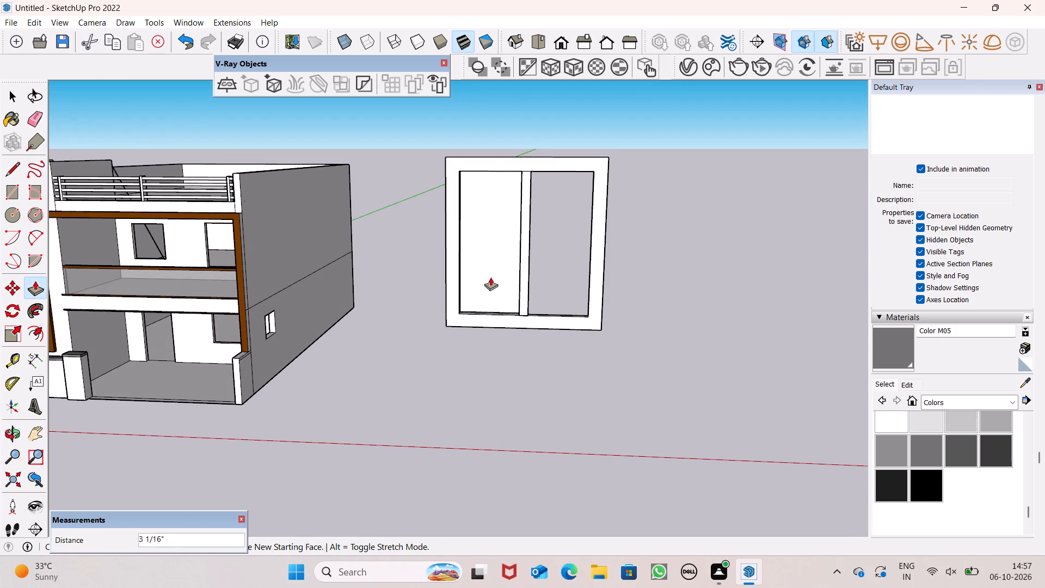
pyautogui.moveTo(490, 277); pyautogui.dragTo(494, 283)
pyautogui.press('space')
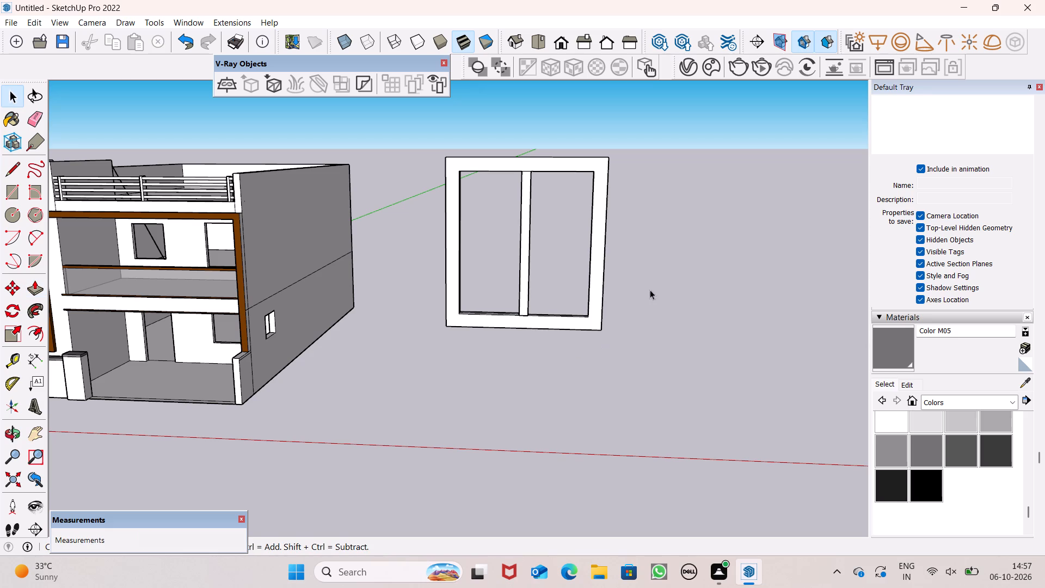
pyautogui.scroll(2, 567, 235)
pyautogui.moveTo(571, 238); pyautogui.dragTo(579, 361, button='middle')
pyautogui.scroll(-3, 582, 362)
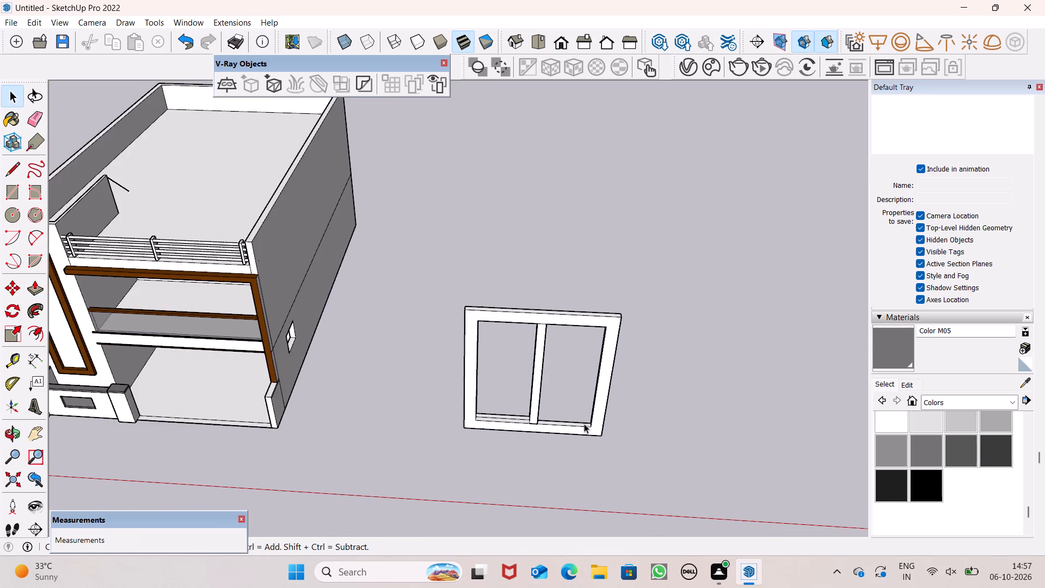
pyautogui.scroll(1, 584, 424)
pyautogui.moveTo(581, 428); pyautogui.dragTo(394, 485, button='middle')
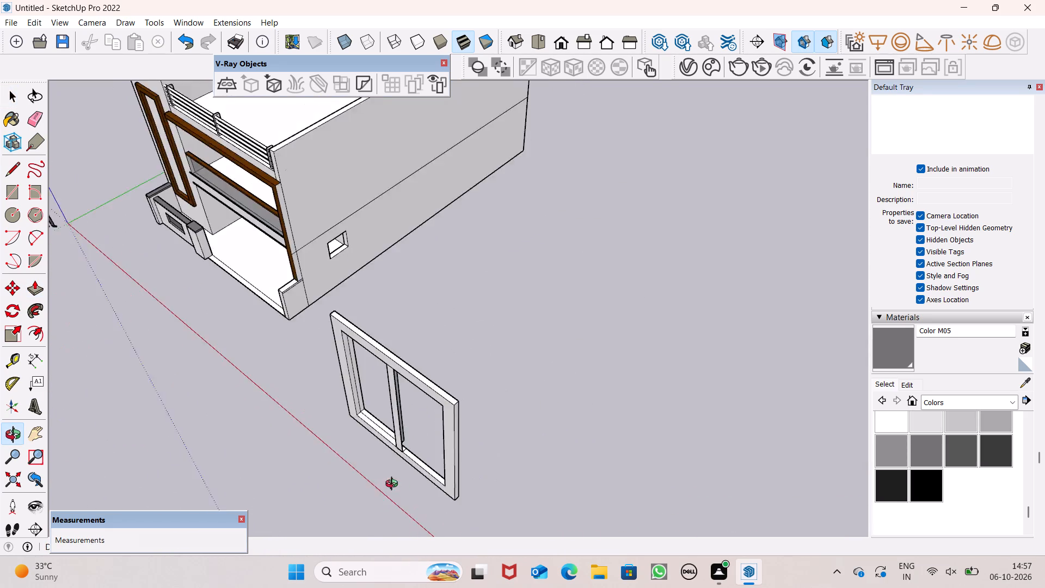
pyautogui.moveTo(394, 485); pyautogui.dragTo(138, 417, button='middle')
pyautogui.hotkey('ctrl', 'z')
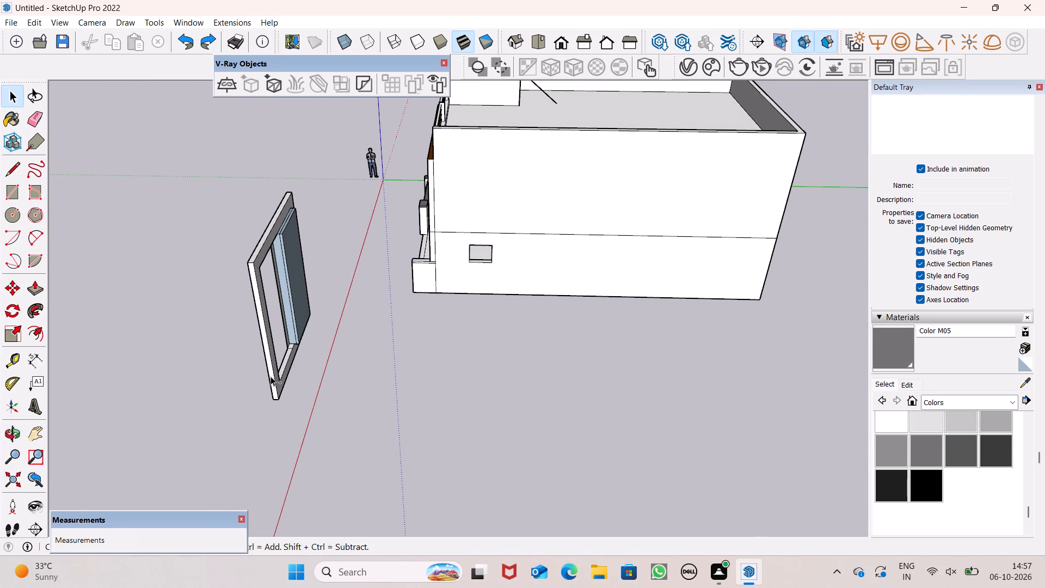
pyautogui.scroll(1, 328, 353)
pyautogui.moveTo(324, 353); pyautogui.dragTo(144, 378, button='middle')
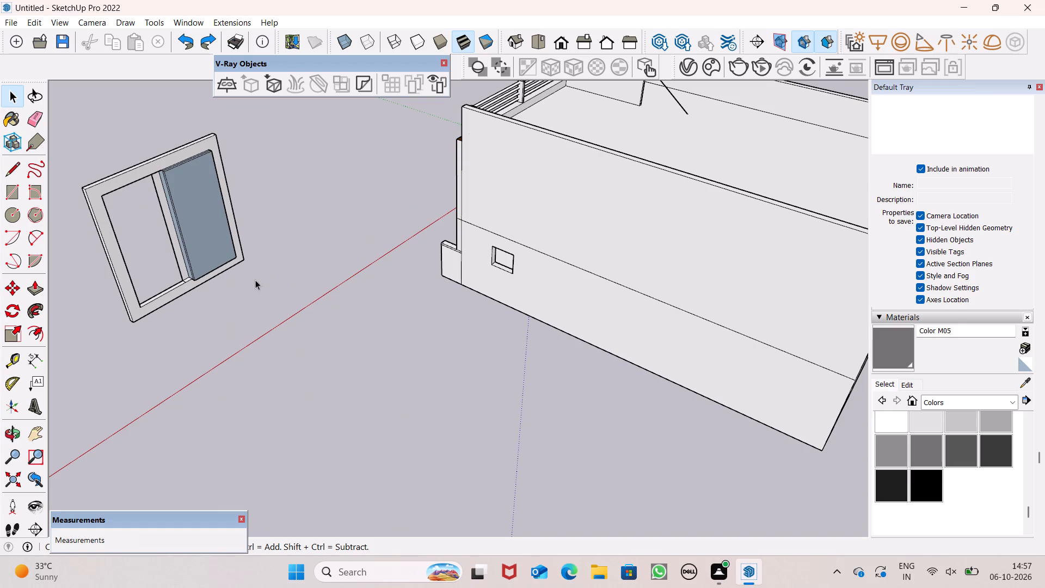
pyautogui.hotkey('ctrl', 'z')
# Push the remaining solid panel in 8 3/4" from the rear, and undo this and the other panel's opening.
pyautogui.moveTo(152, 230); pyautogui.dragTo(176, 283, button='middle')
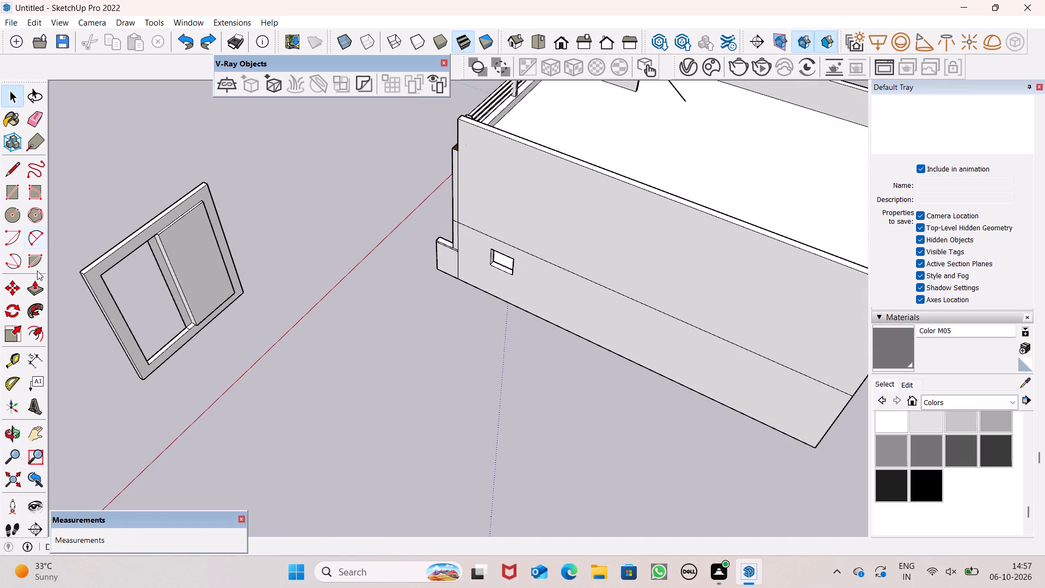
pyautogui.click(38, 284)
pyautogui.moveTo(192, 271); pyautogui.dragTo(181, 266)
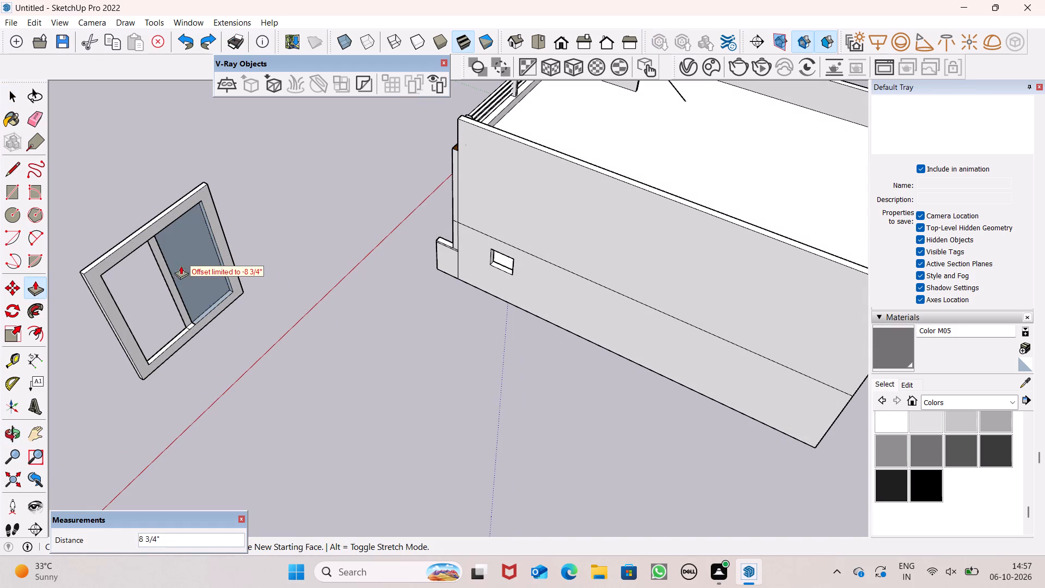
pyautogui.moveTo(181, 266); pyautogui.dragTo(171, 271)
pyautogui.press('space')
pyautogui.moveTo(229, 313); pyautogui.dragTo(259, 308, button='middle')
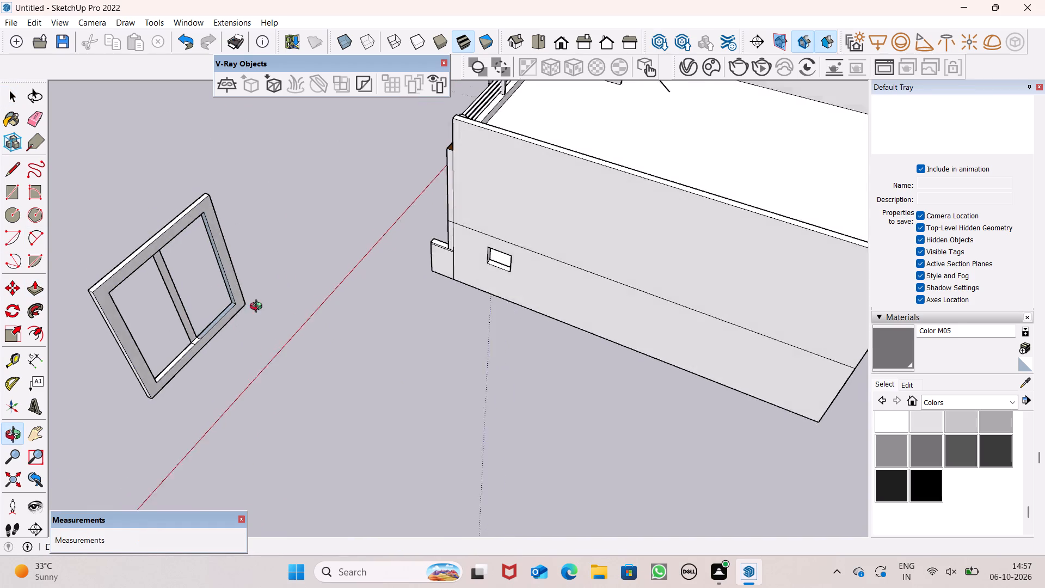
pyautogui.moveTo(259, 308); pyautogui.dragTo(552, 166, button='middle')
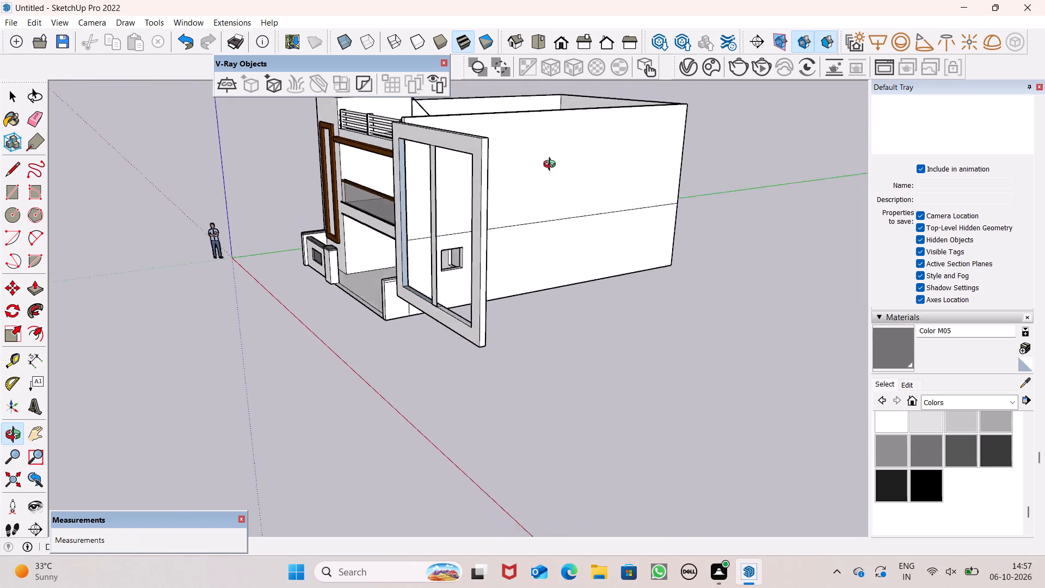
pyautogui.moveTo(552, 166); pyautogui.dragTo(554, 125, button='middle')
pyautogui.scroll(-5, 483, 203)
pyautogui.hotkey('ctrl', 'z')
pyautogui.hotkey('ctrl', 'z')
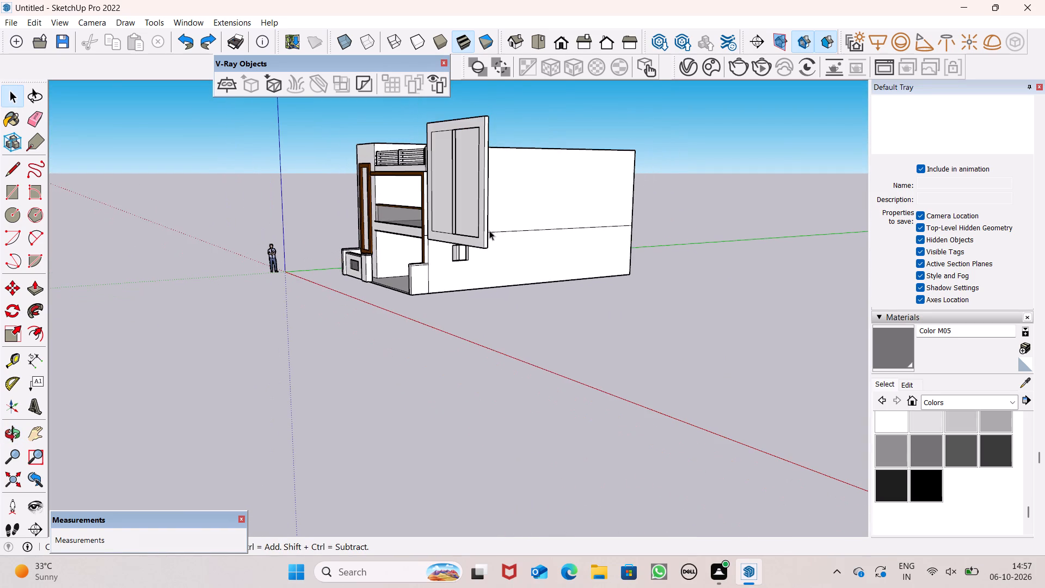
# Push the right inner panel 8 3/4" through the freestanding frame from the rear to open that half.
pyautogui.moveTo(466, 232); pyautogui.dragTo(174, 358, button='middle')
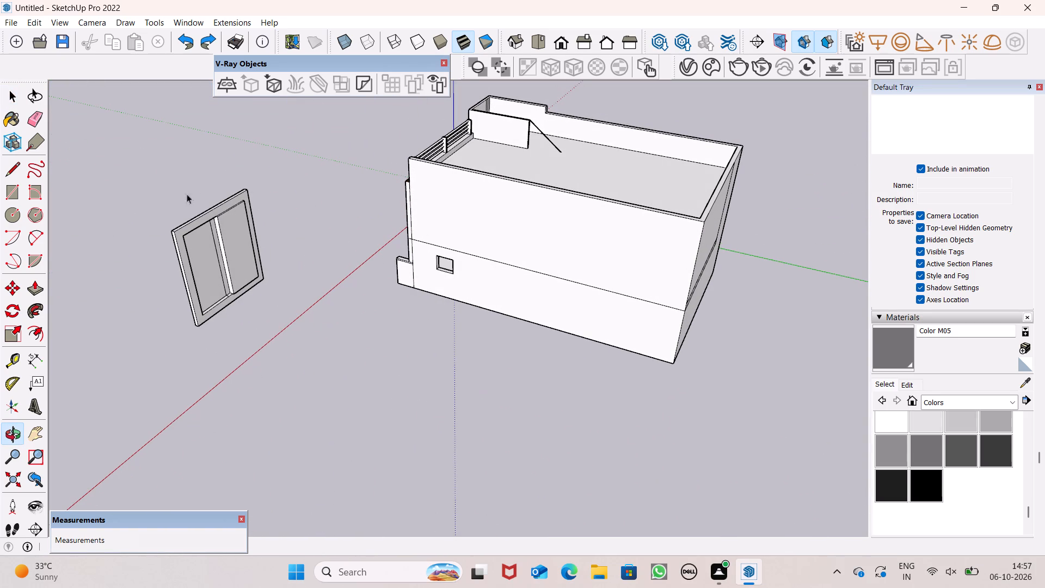
pyautogui.click(40, 283)
pyautogui.scroll(8, 204, 219)
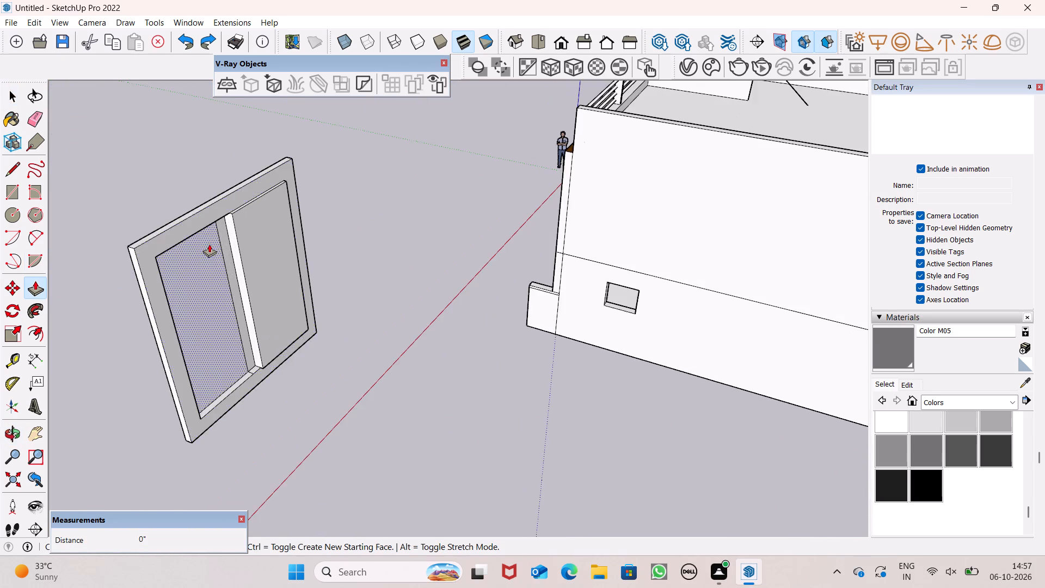
pyautogui.scroll(4, 208, 246)
pyautogui.moveTo(258, 299); pyautogui.dragTo(253, 326, button='middle')
pyautogui.moveTo(266, 311); pyautogui.dragTo(248, 305)
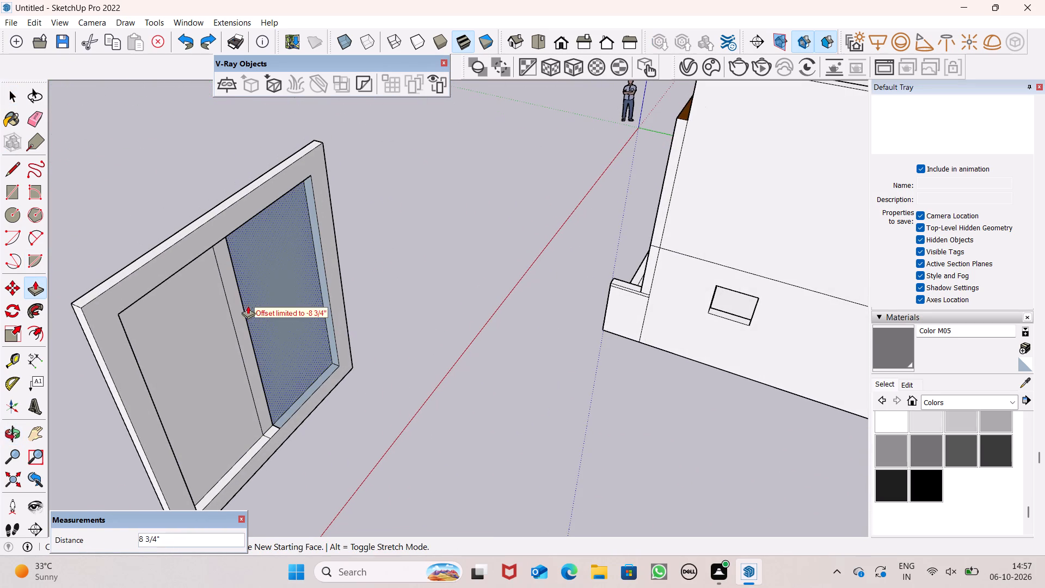
pyautogui.moveTo(248, 305); pyautogui.dragTo(218, 322)
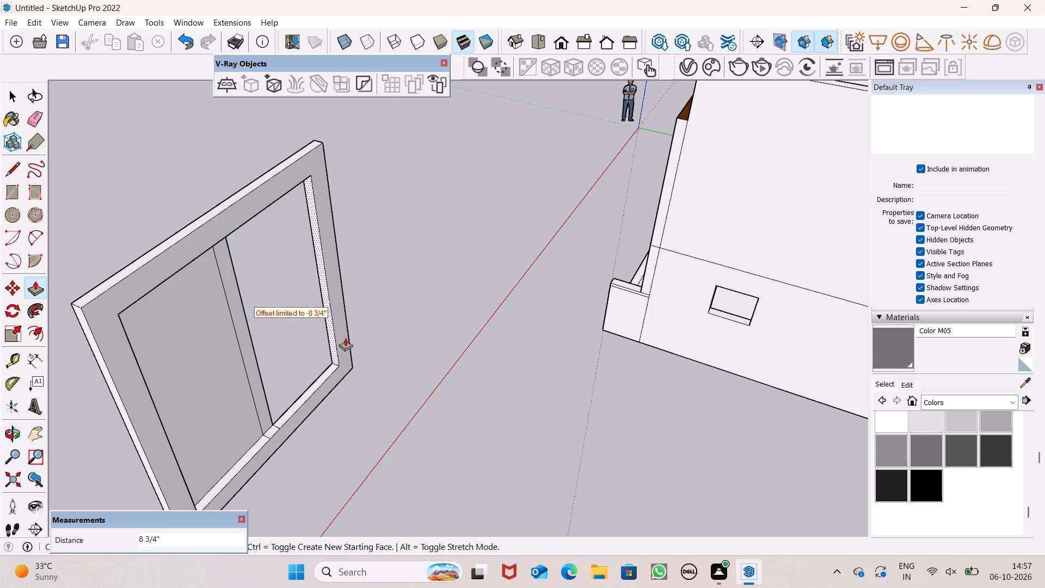
# Push the remaining solid panel back 7/16" from the front to open the frame's other half.
pyautogui.moveTo(201, 299); pyautogui.dragTo(701, 239, button='middle')
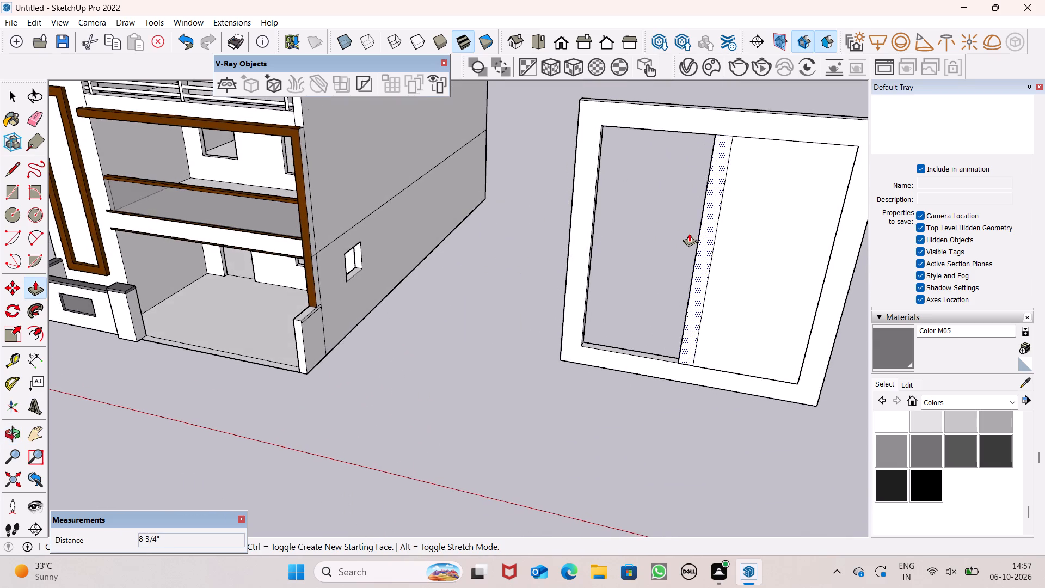
pyautogui.scroll(-4, 689, 233)
pyautogui.moveTo(724, 269); pyautogui.dragTo(725, 263)
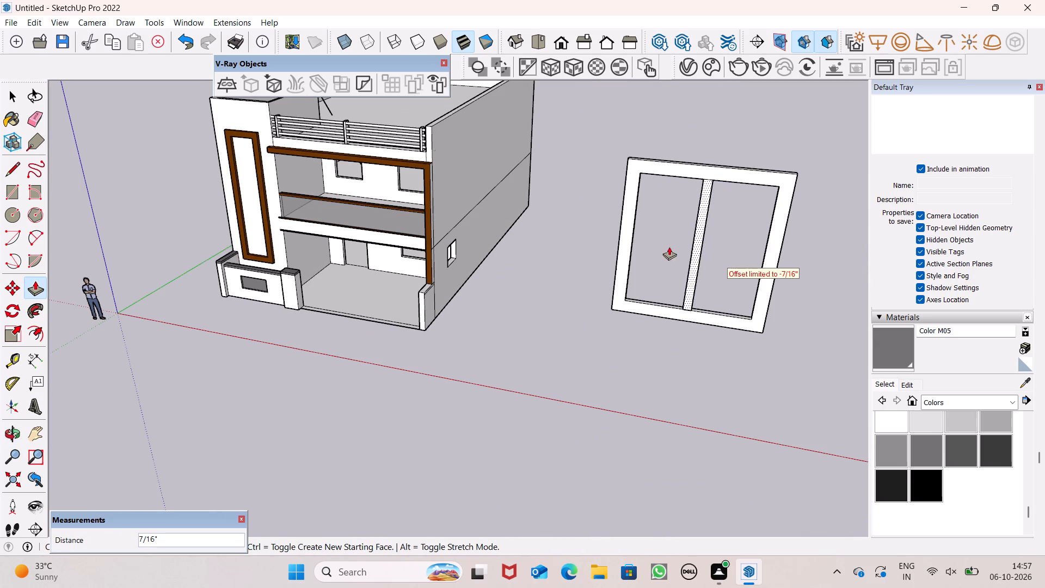
# Examine the freestanding frame's two openings, centre strip and inner post faces from the front and the side.
pyautogui.moveTo(698, 359); pyautogui.dragTo(635, 302, button='middle')
pyautogui.scroll(1, 626, 293)
pyautogui.scroll(-2, 626, 293)
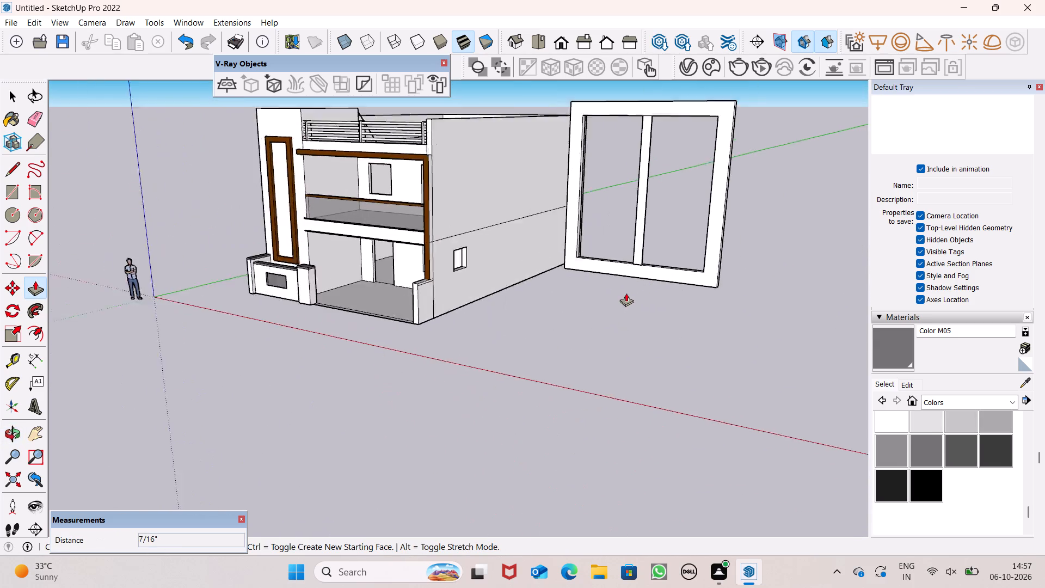
pyautogui.scroll(-5, 626, 293)
pyautogui.scroll(-1, 665, 231)
pyautogui.scroll(3, 673, 231)
pyautogui.moveTo(720, 233); pyautogui.dragTo(790, 323, button='middle')
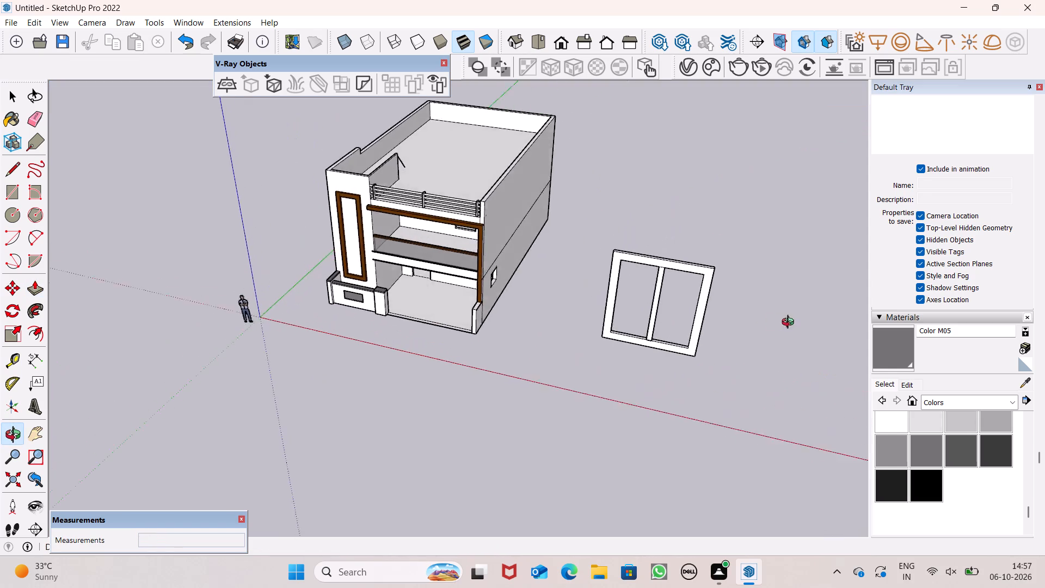
pyautogui.moveTo(790, 323); pyautogui.dragTo(801, 323, button='middle')
pyautogui.press('space')
pyautogui.scroll(6, 795, 323)
pyautogui.moveTo(726, 314); pyautogui.dragTo(779, 326, button='middle')
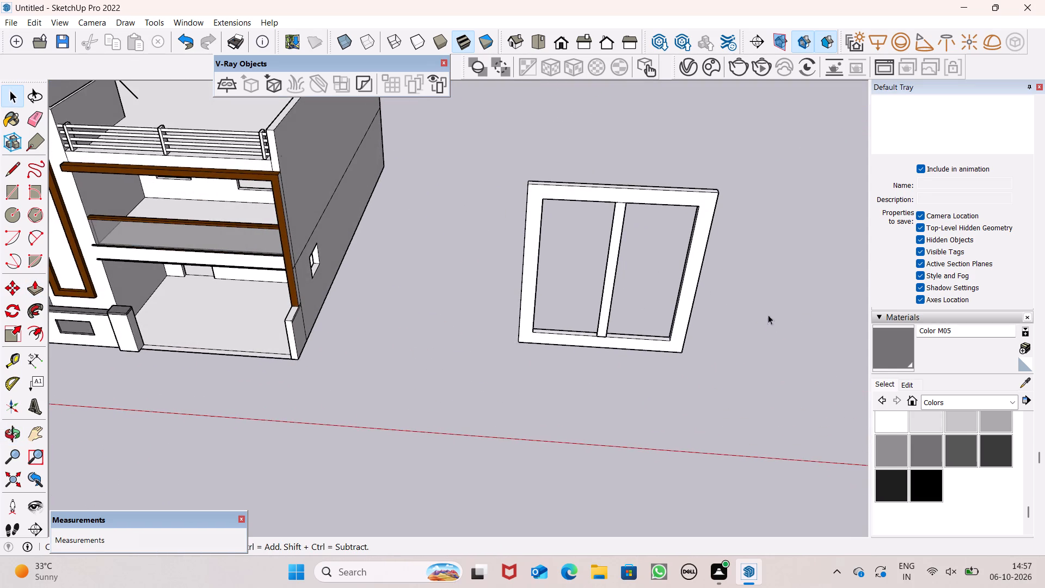
pyautogui.scroll(4, 721, 279)
pyautogui.moveTo(720, 345); pyautogui.dragTo(706, 390, button='middle')
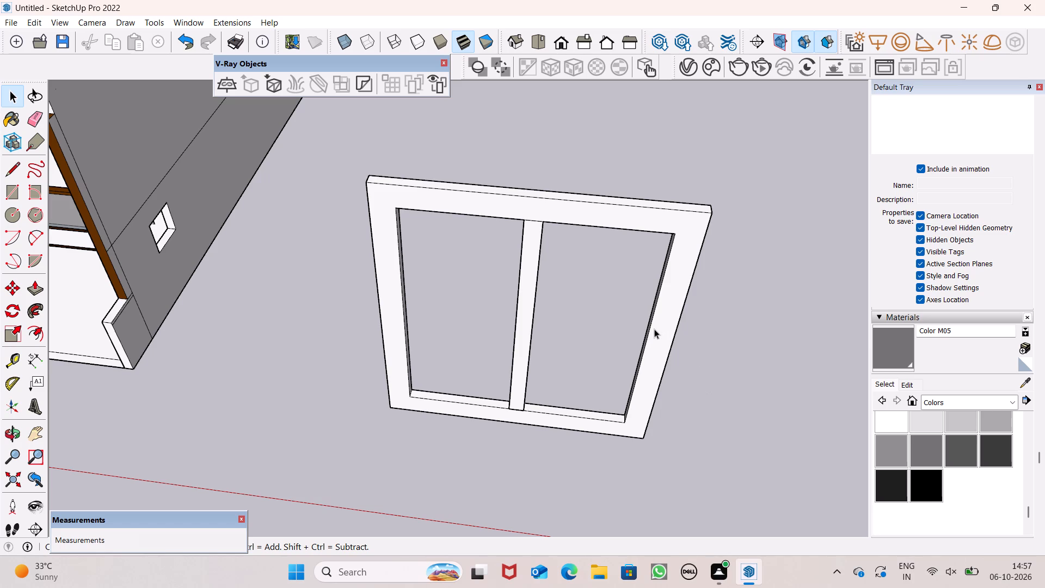
pyautogui.scroll(1, 570, 212)
pyautogui.moveTo(570, 212); pyautogui.dragTo(555, 232, button='middle')
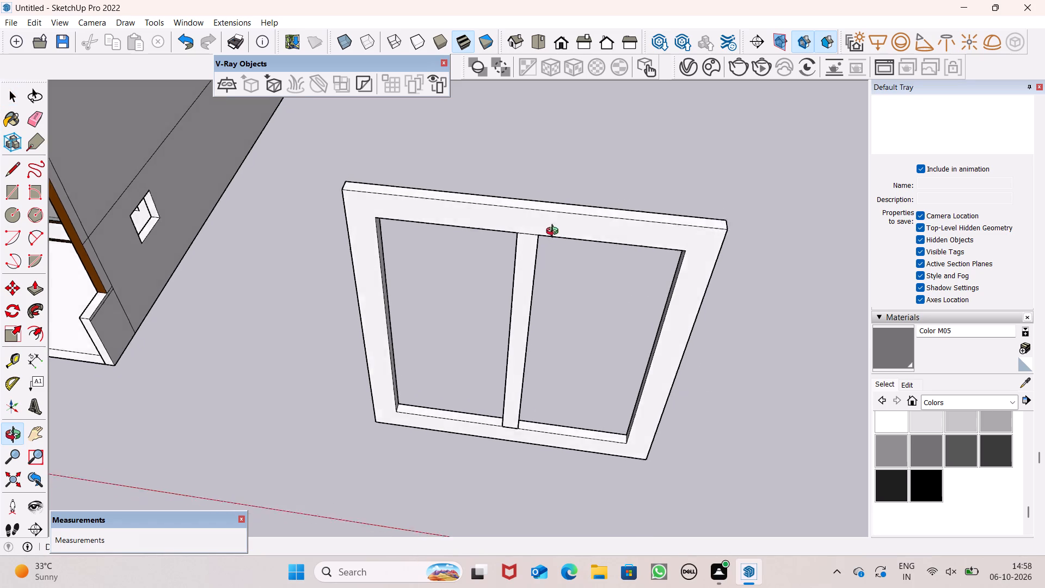
pyautogui.moveTo(555, 232); pyautogui.dragTo(306, 103, button='middle')
pyautogui.scroll(-3, 341, 168)
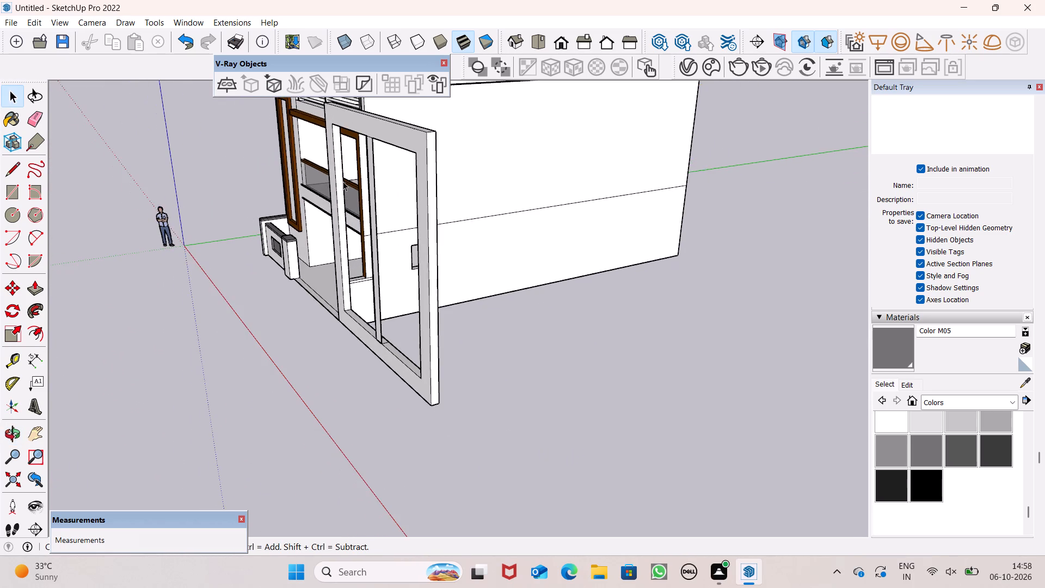
pyautogui.scroll(7, 327, 130)
pyautogui.moveTo(353, 136); pyautogui.dragTo(351, 97, button='middle')
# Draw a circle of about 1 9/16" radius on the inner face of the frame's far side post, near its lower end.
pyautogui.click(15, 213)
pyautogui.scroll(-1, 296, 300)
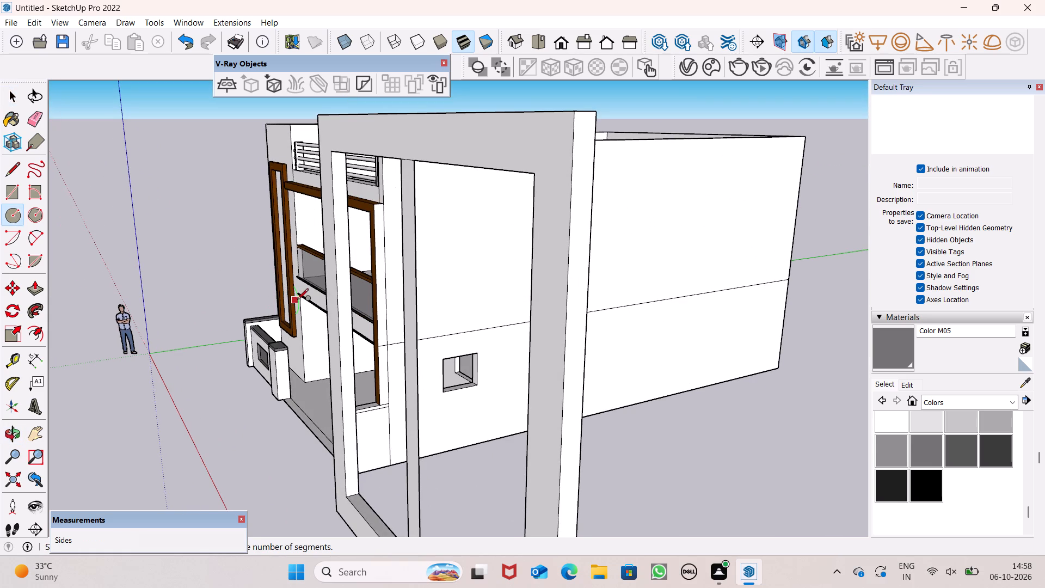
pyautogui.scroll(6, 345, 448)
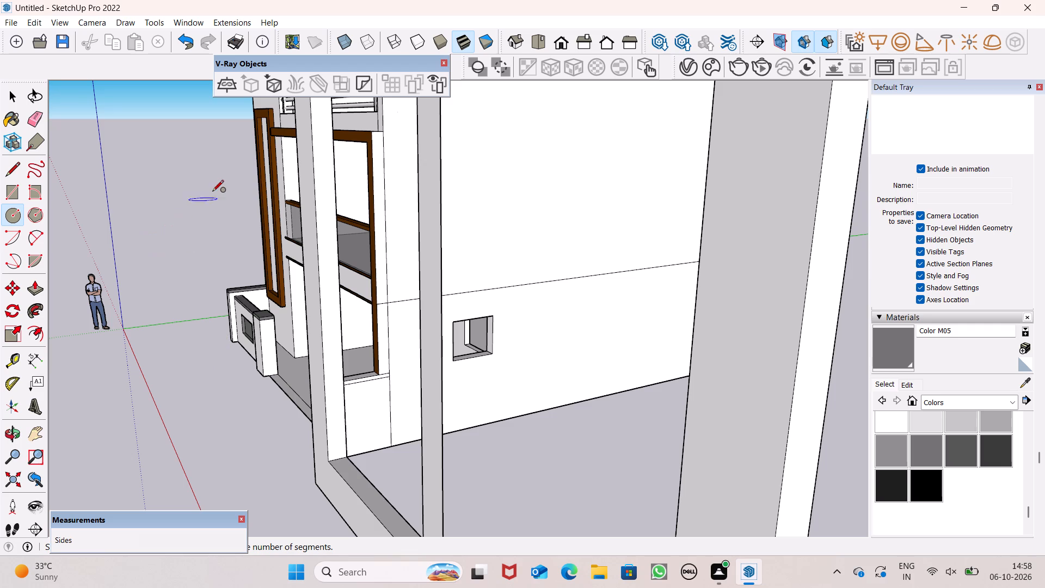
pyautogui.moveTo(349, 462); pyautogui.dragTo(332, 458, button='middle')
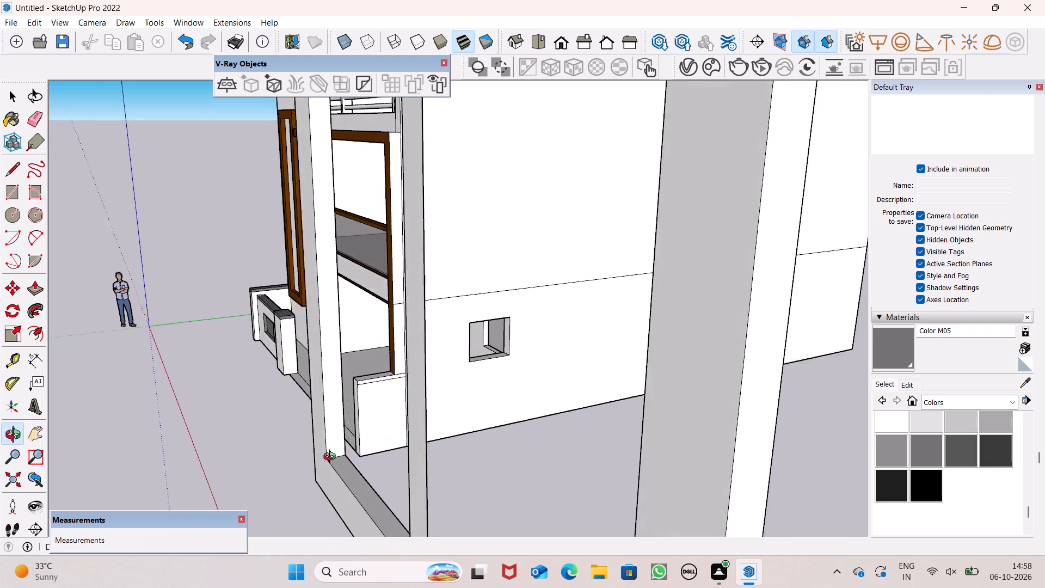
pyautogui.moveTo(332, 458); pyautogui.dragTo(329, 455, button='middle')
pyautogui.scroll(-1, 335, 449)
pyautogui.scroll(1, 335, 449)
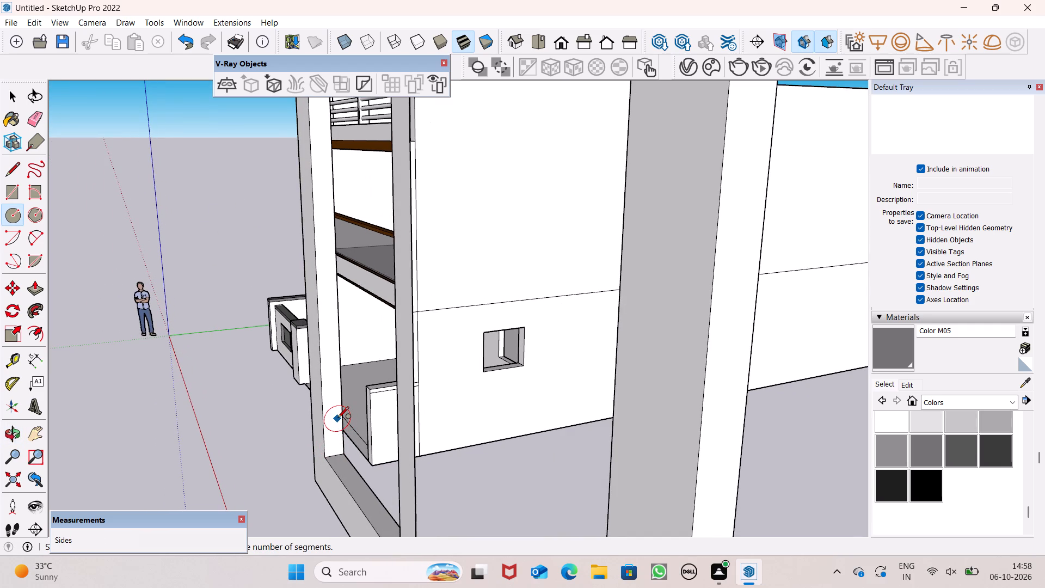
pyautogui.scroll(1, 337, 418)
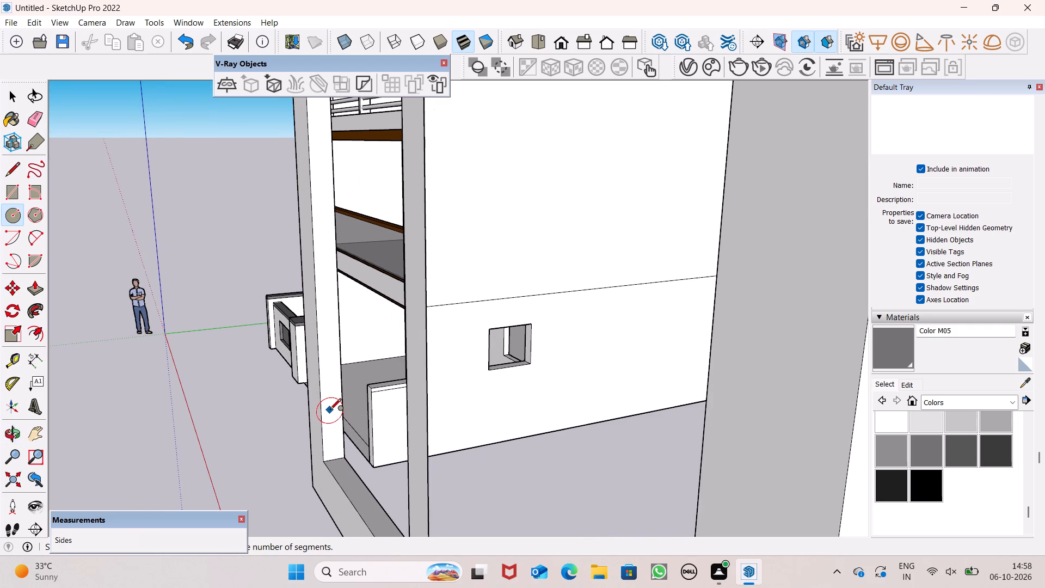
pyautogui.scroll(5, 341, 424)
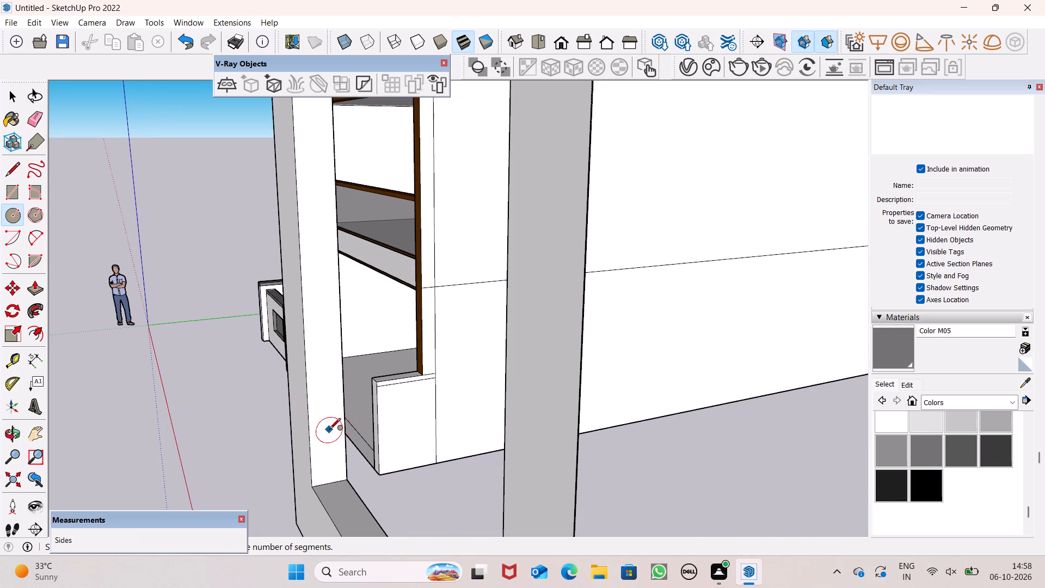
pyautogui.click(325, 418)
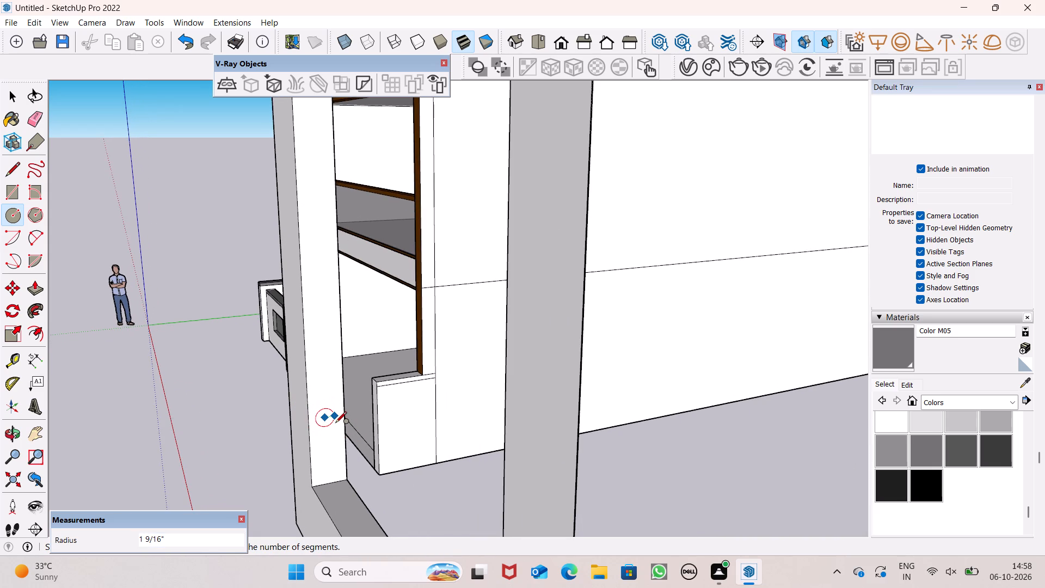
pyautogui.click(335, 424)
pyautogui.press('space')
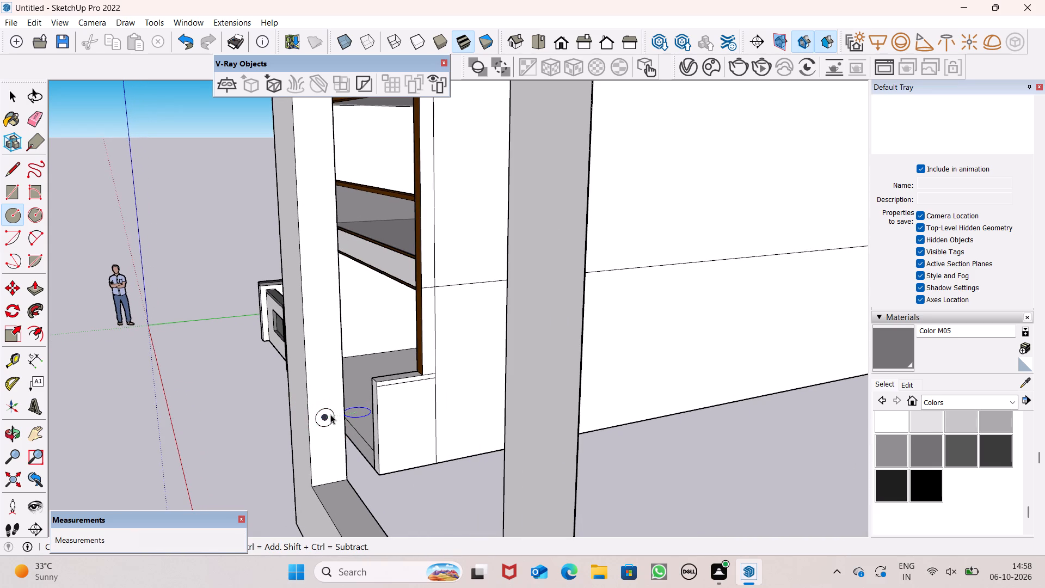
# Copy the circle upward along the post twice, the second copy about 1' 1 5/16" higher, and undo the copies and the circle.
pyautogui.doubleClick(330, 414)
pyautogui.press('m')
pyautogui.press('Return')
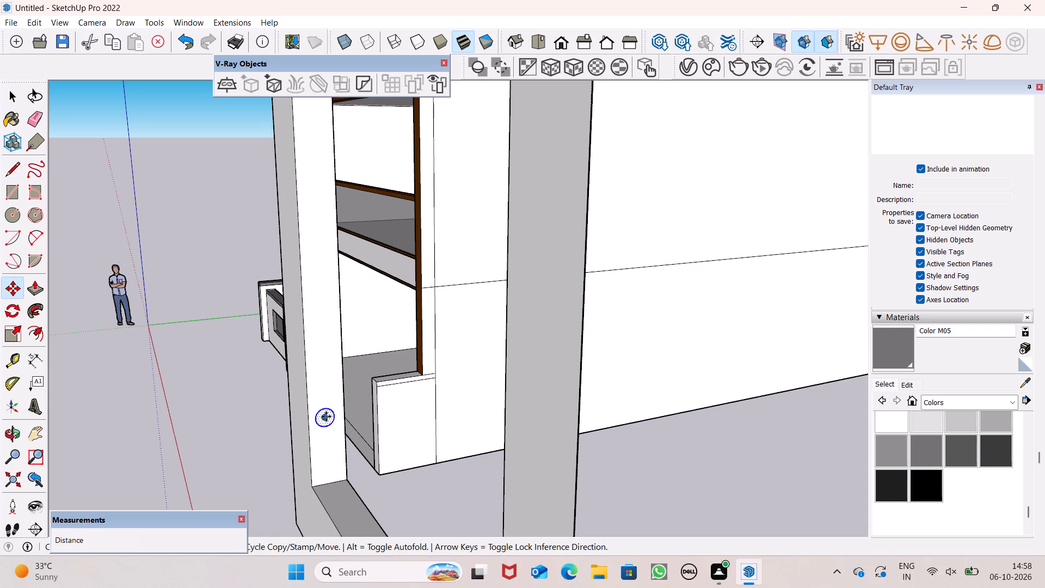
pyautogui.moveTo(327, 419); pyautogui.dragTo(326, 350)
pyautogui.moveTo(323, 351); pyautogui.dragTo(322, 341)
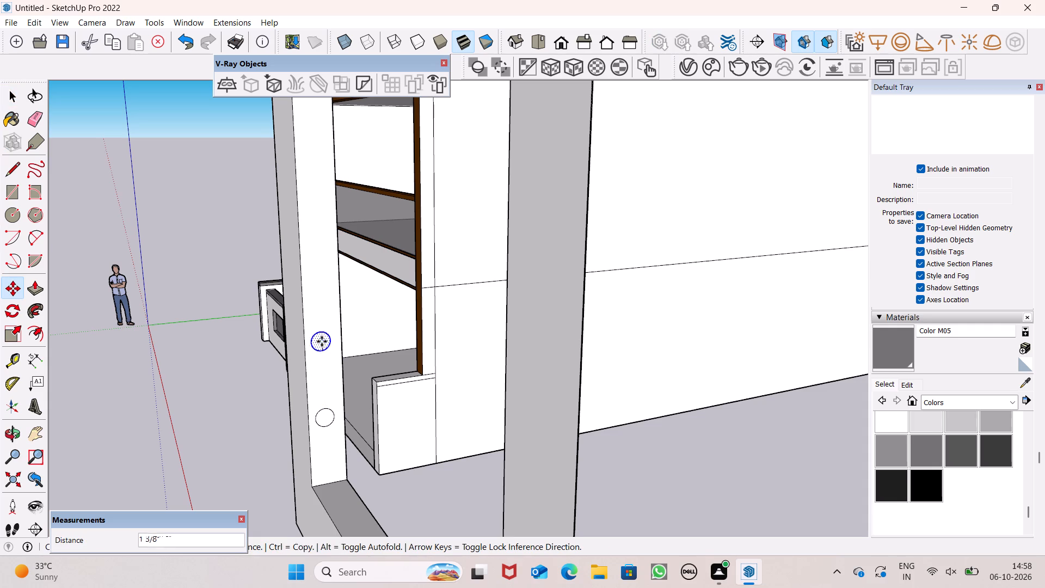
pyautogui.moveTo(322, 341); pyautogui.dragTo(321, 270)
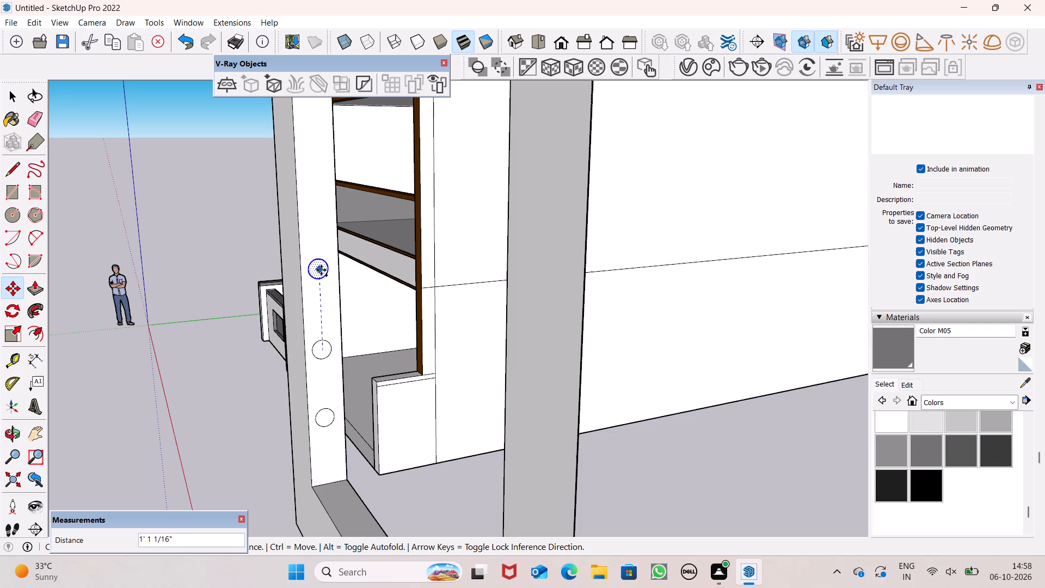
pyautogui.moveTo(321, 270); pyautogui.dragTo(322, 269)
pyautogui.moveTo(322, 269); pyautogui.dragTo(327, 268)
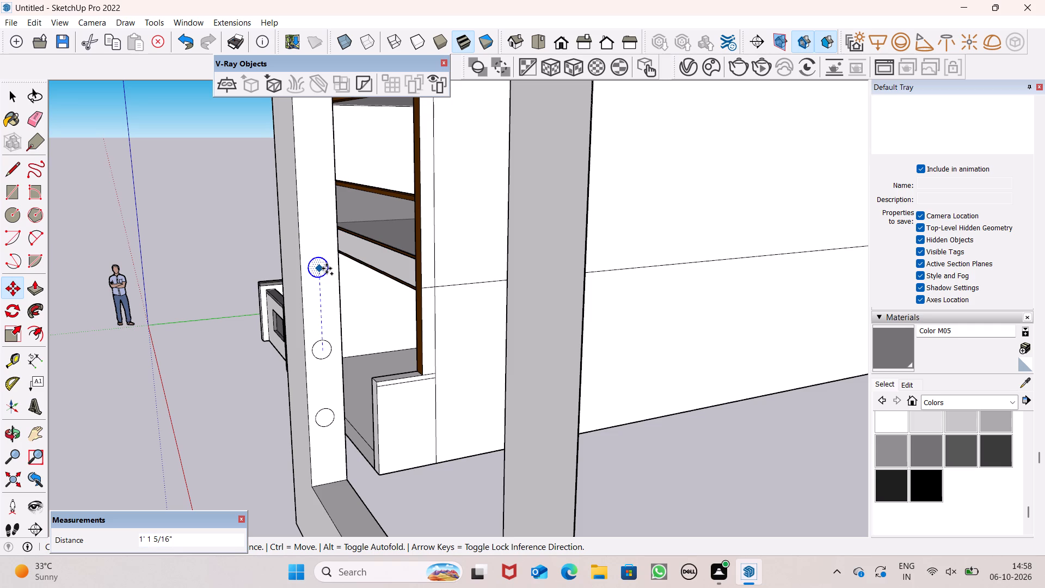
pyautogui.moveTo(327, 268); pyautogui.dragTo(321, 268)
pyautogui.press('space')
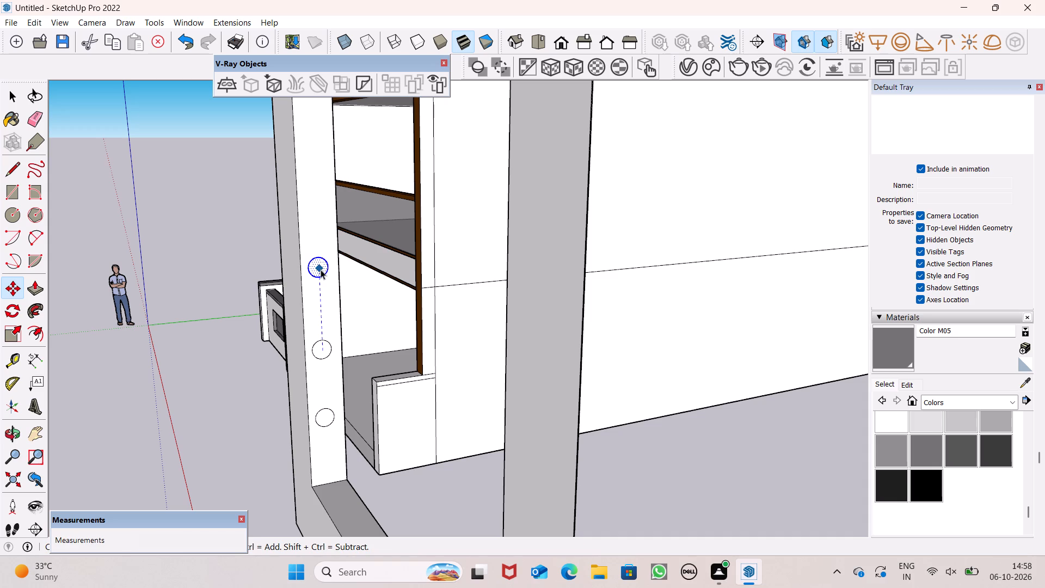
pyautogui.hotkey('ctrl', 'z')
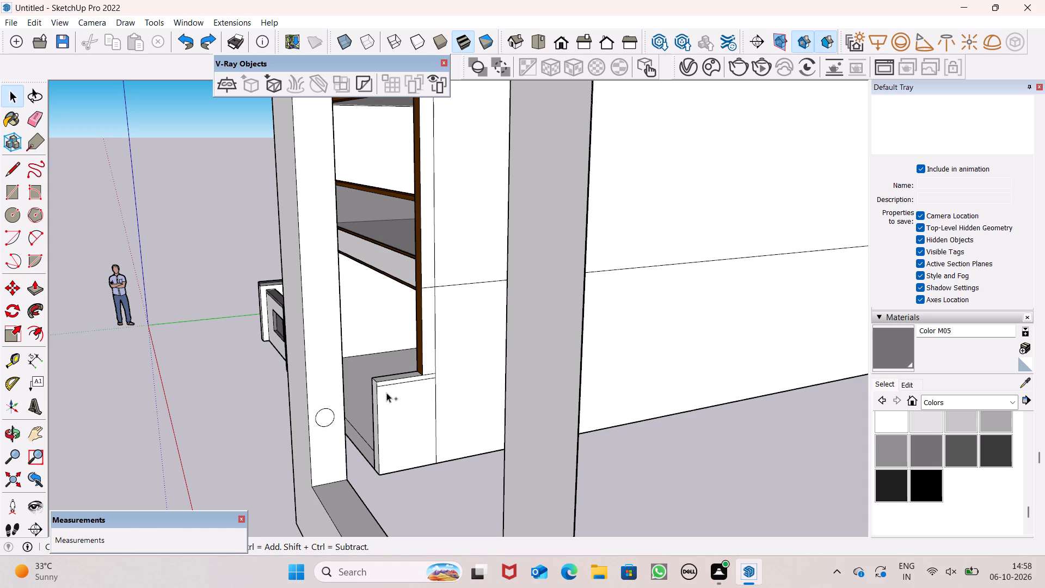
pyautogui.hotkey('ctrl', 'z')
# Redraw a circle on the inner face of the frame's far side post, closer to its bottom corner.
pyautogui.scroll(-3, 368, 376)
pyautogui.moveTo(378, 416); pyautogui.dragTo(374, 422, button='middle')
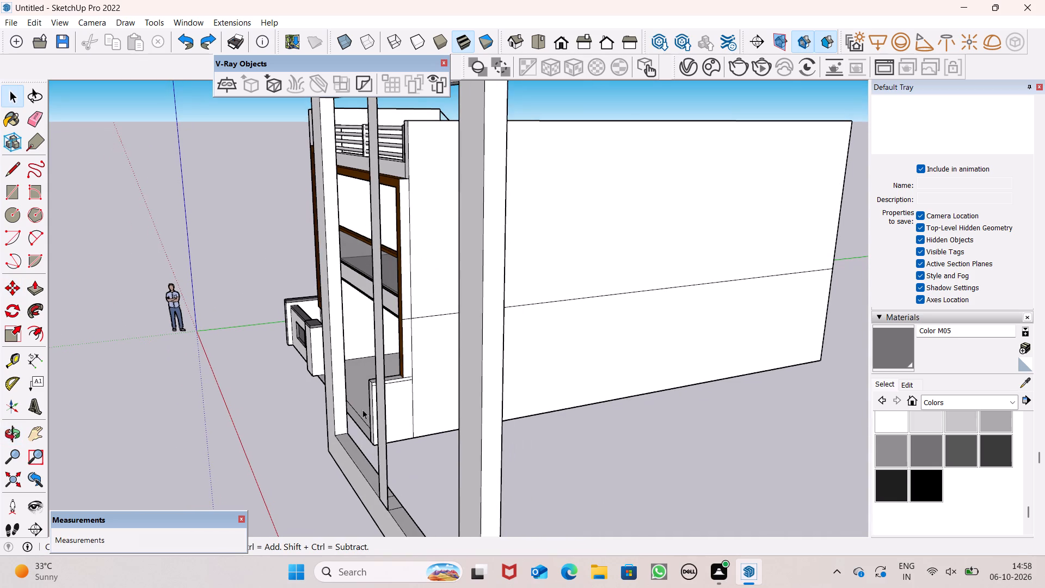
pyautogui.scroll(2, 343, 370)
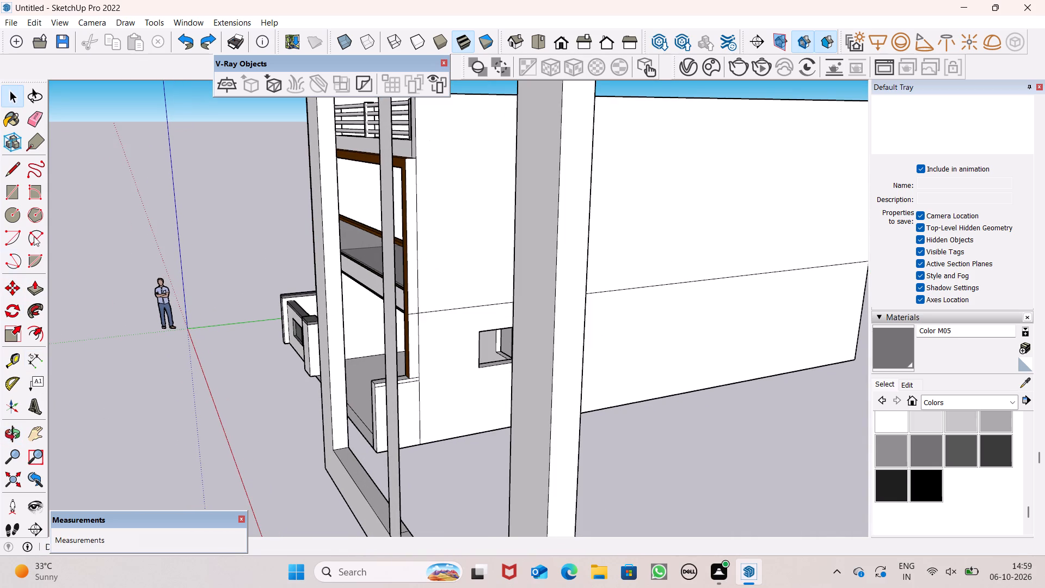
pyautogui.click(19, 218)
pyautogui.scroll(1, 353, 406)
pyautogui.scroll(-1, 353, 406)
pyautogui.scroll(1, 353, 406)
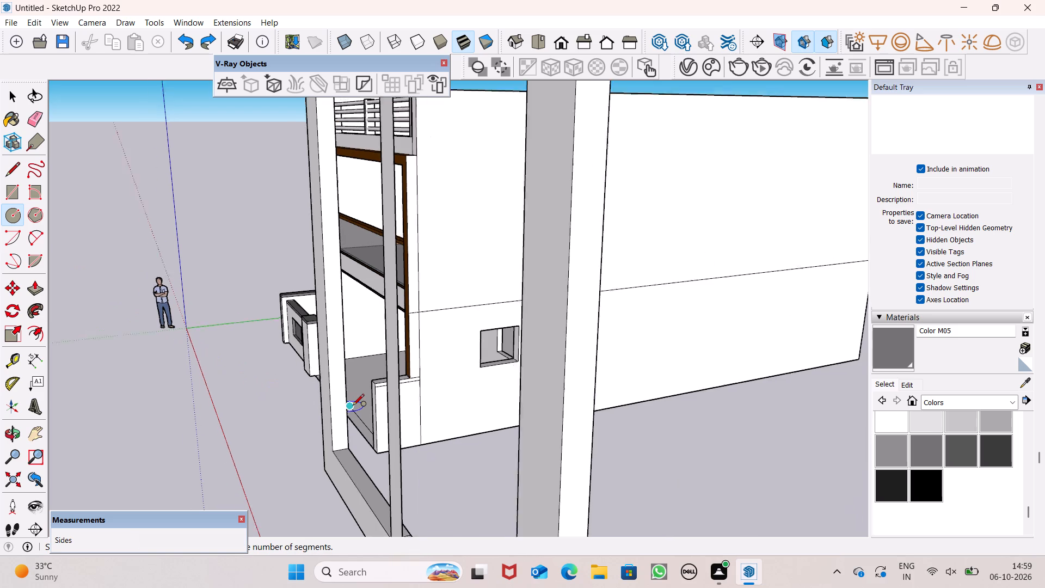
pyautogui.scroll(1, 353, 406)
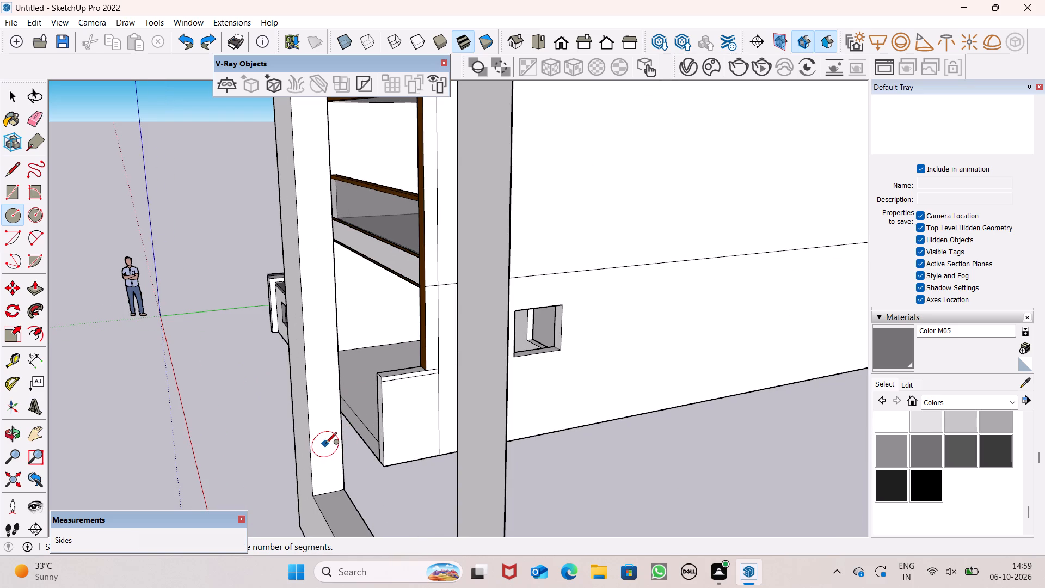
pyautogui.click(327, 440)
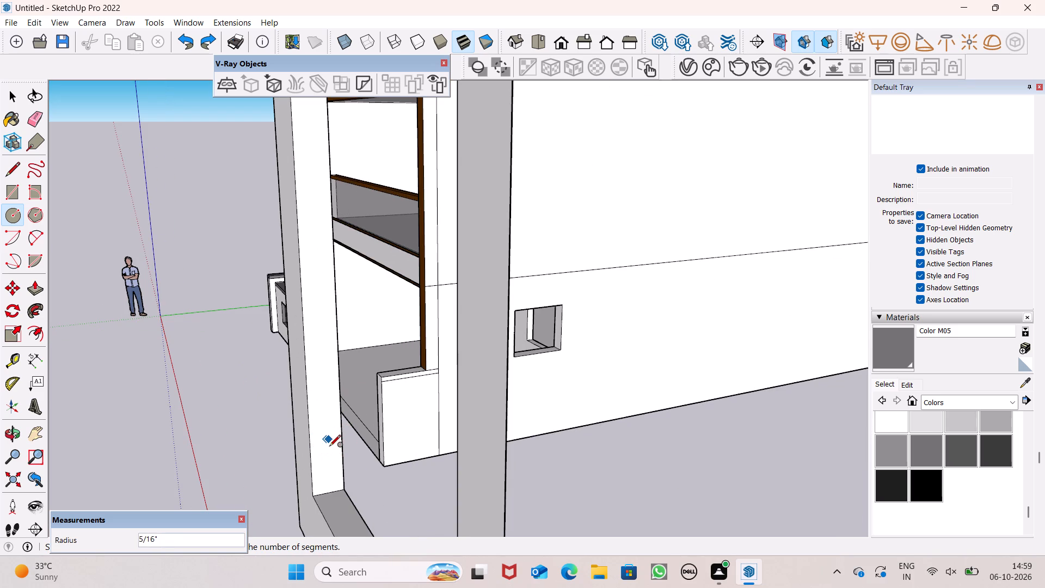
pyautogui.click(328, 451)
pyautogui.press('space')
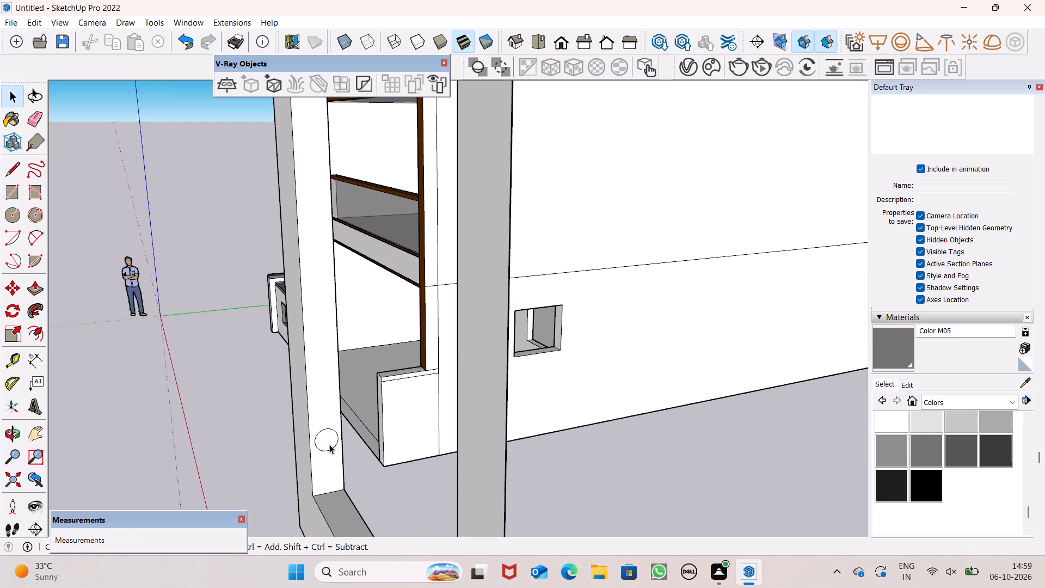
# Copy the circle about 11 1/8" up the far side post's inner face and repeat it for seven evenly spaced copies.
pyautogui.doubleClick(328, 442)
pyautogui.press('m')
pyautogui.press('Return')
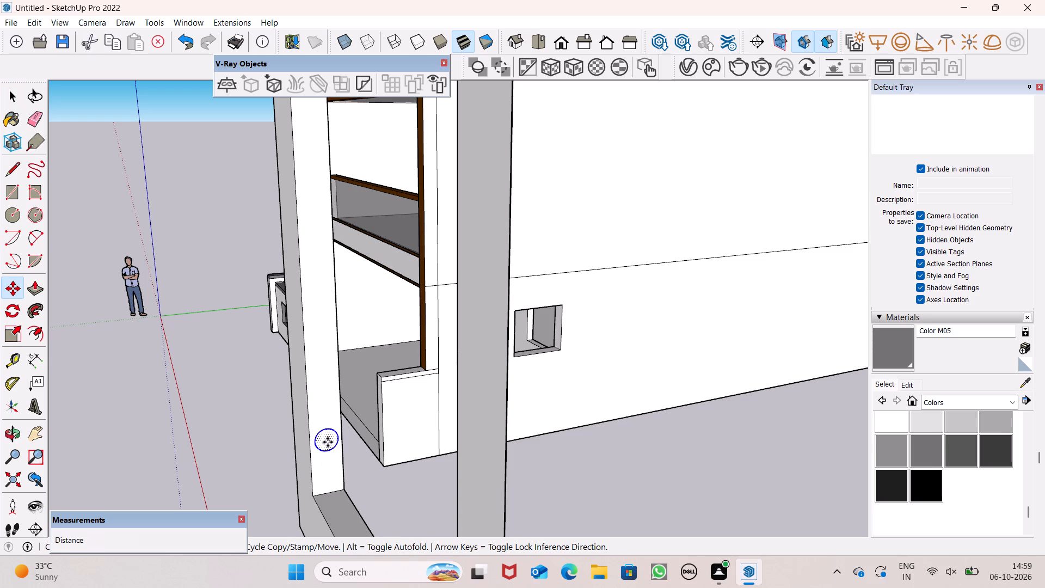
pyautogui.moveTo(328, 442); pyautogui.dragTo(319, 380)
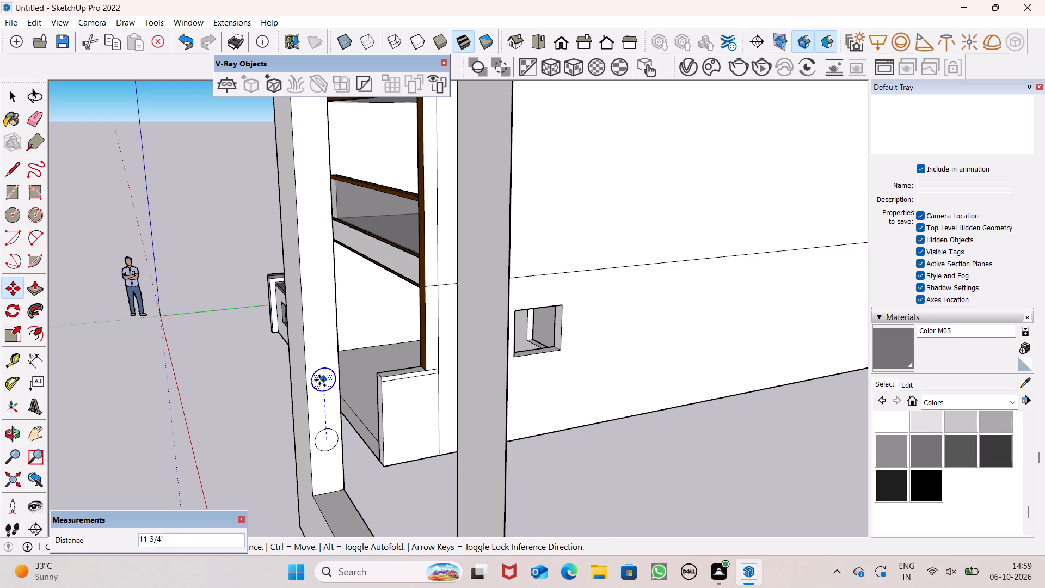
pyautogui.moveTo(319, 380); pyautogui.dragTo(318, 383)
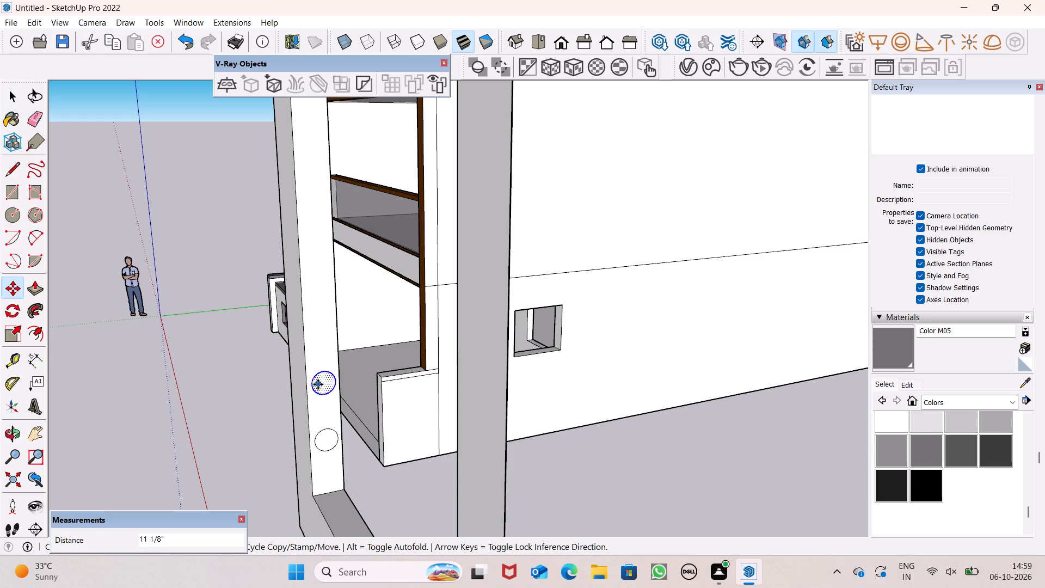
pyautogui.hotkey('shift', '*')
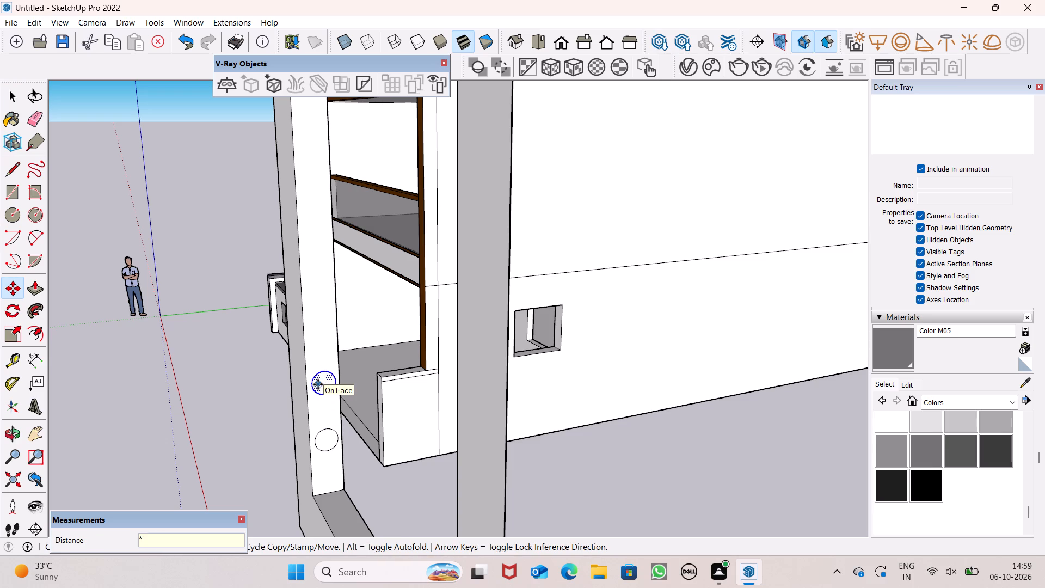
pyautogui.press('7')
pyautogui.press('Return')
# Copy the topmost circle about 1' 1 1/4" up the post and repeat it for four copies, reaching near the frame's upper corner.
pyautogui.scroll(-5, 334, 381)
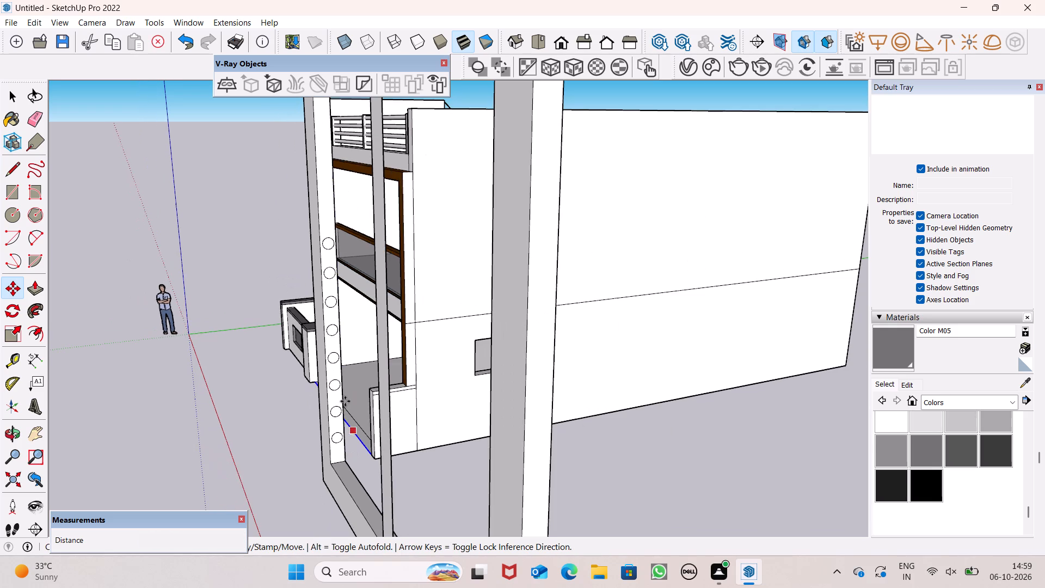
pyautogui.scroll(1, 347, 436)
pyautogui.scroll(-3, 348, 444)
pyautogui.scroll(10, 339, 196)
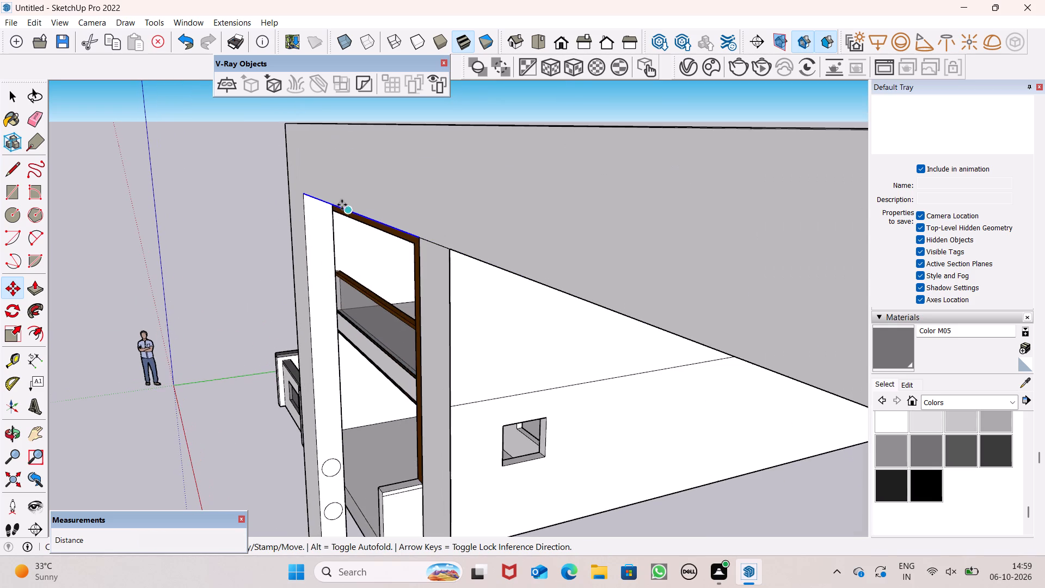
pyautogui.moveTo(330, 467); pyautogui.dragTo(331, 452)
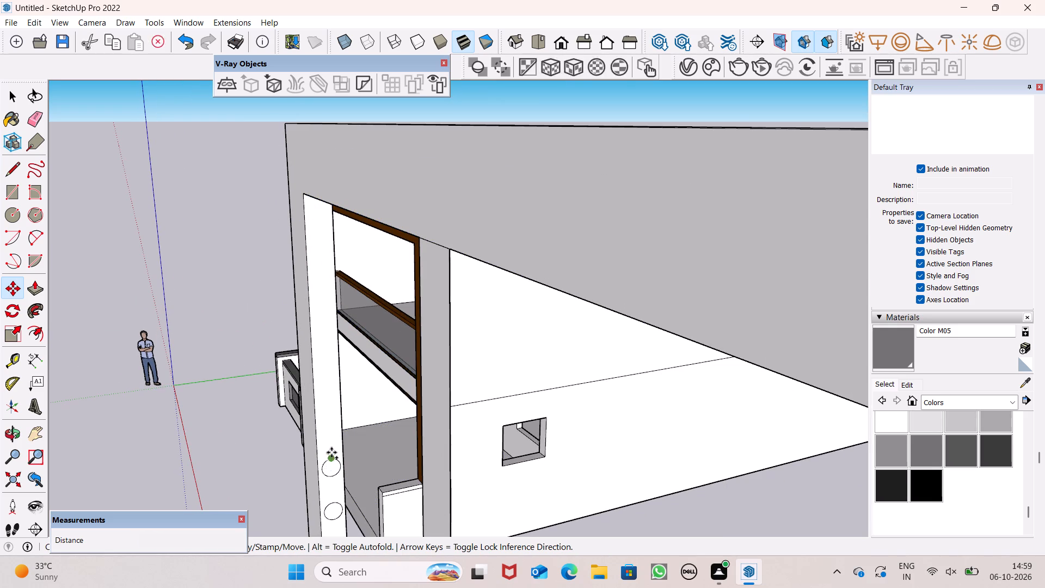
pyautogui.moveTo(331, 452); pyautogui.dragTo(338, 443)
pyautogui.press('space')
pyautogui.doubleClick(331, 464)
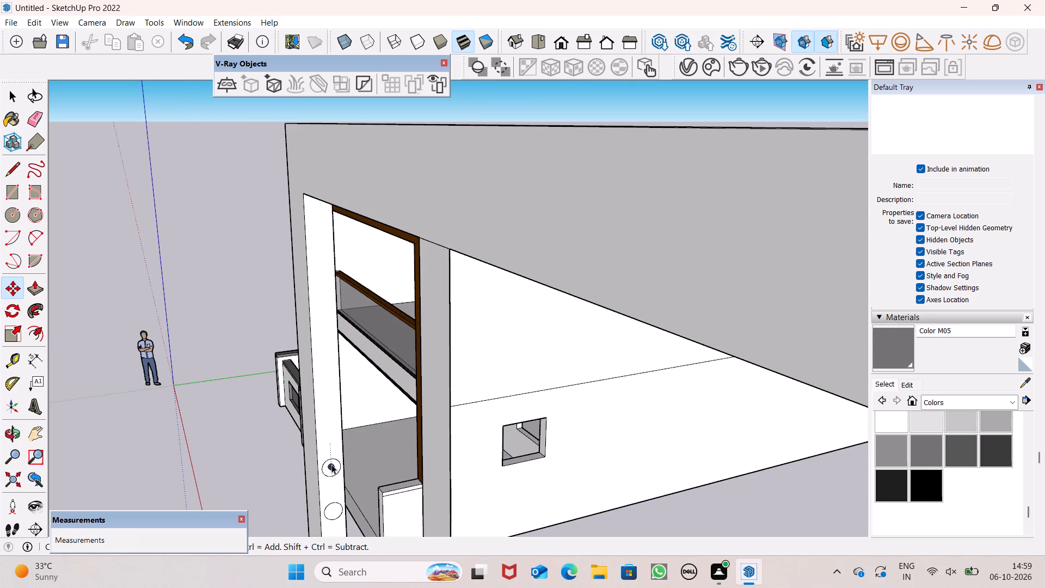
pyautogui.press('m')
pyautogui.press('Return')
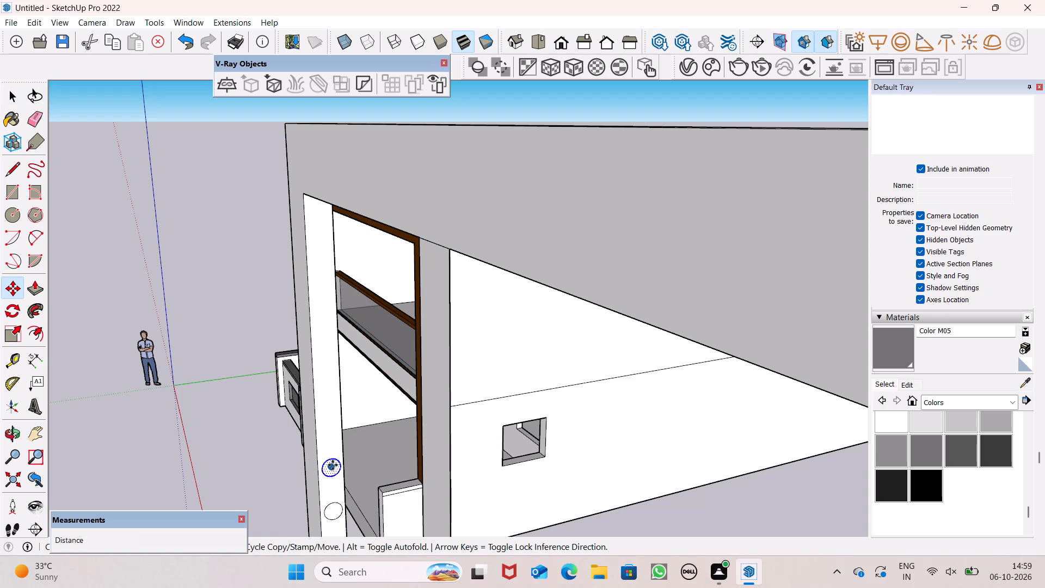
pyautogui.moveTo(333, 465); pyautogui.dragTo(325, 422)
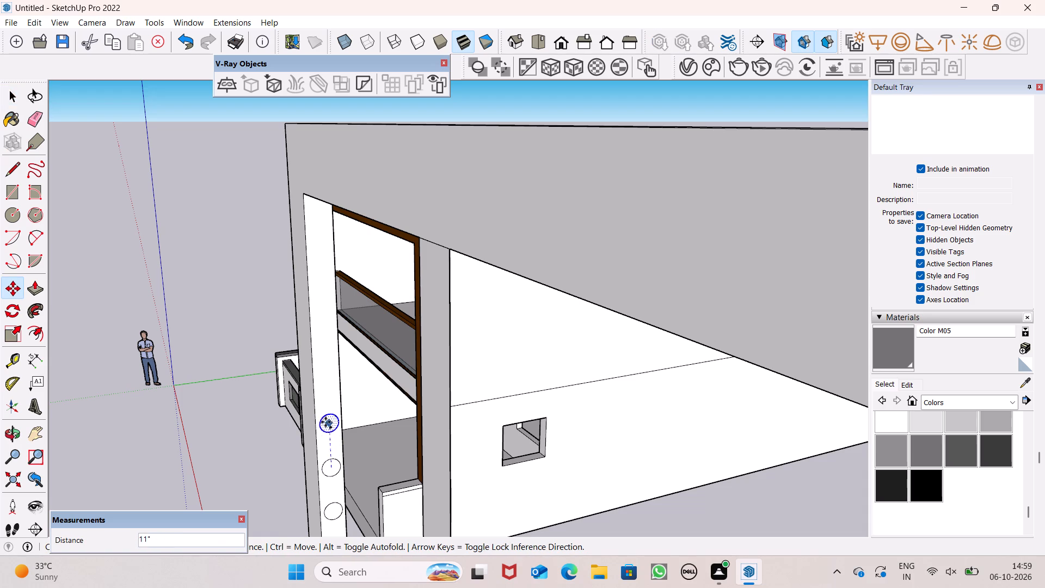
pyautogui.moveTo(325, 422); pyautogui.dragTo(324, 414)
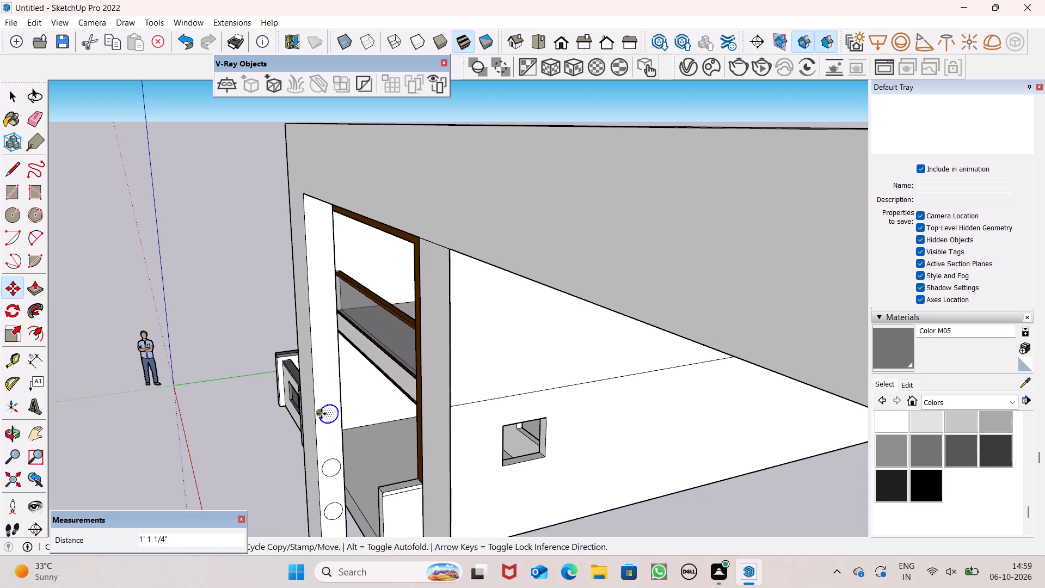
pyautogui.hotkey('shift', '*')
pyautogui.press('4')
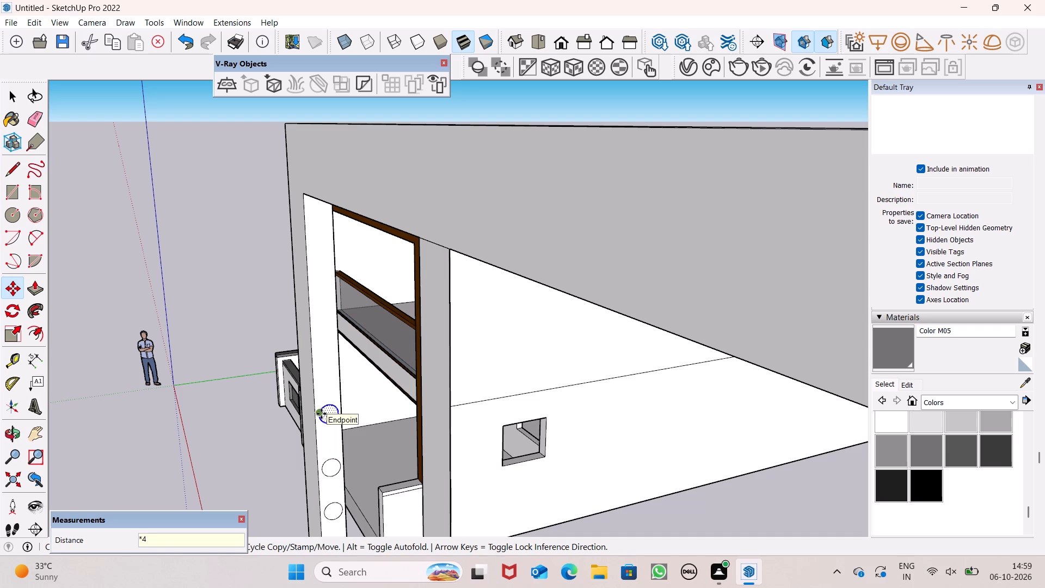
pyautogui.press('Return')
pyautogui.press('space')
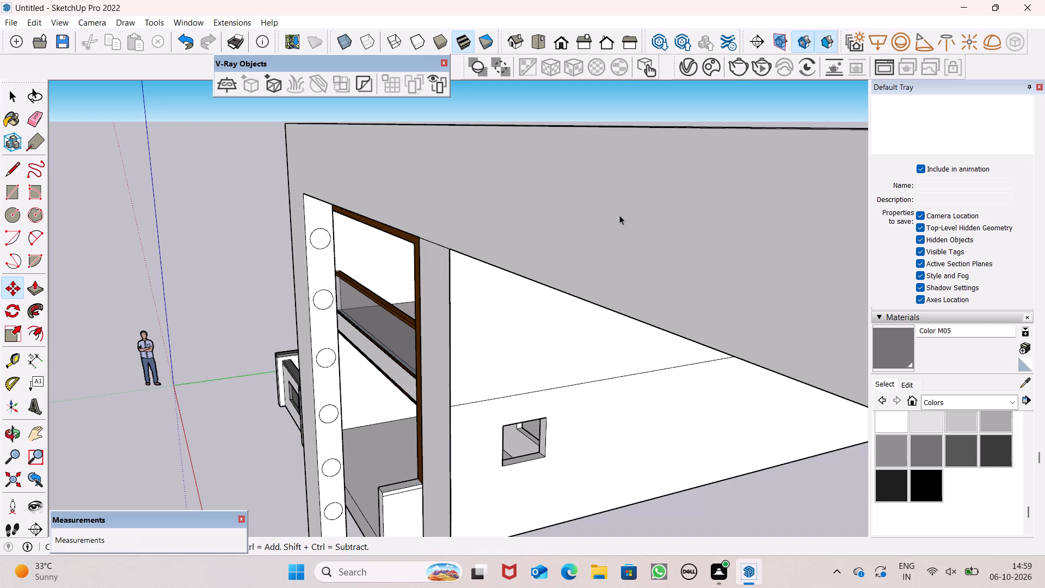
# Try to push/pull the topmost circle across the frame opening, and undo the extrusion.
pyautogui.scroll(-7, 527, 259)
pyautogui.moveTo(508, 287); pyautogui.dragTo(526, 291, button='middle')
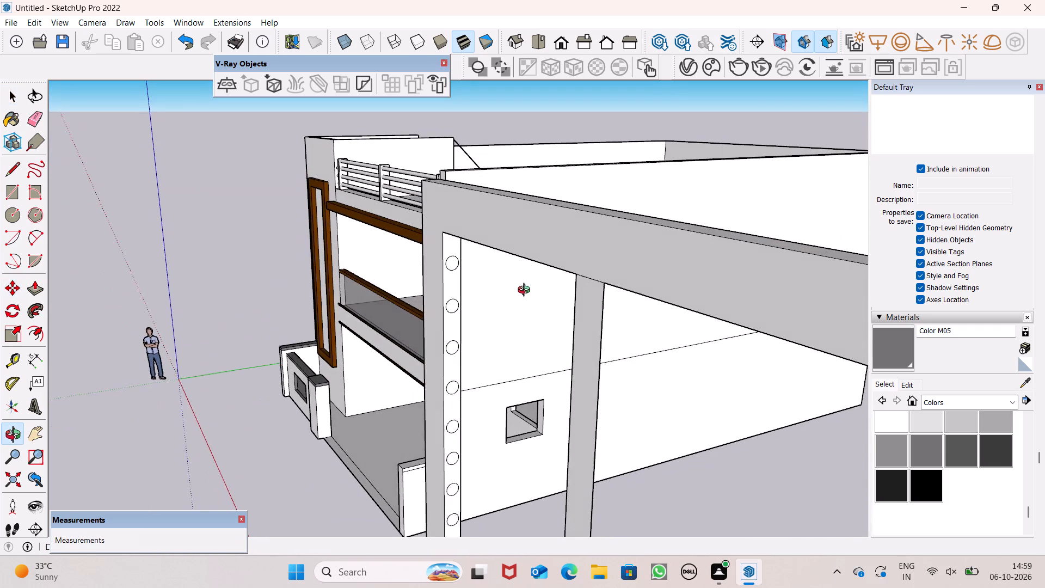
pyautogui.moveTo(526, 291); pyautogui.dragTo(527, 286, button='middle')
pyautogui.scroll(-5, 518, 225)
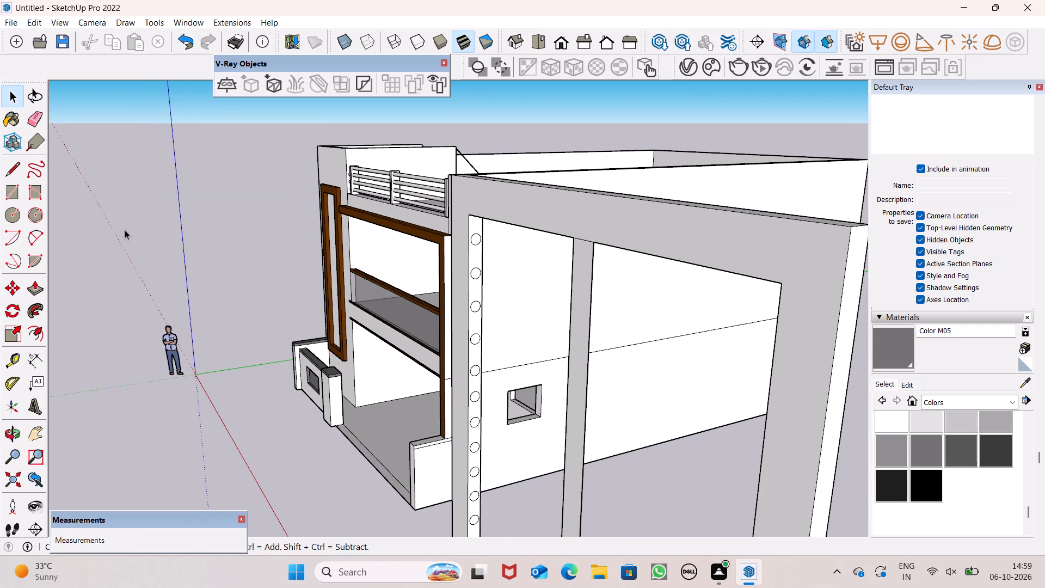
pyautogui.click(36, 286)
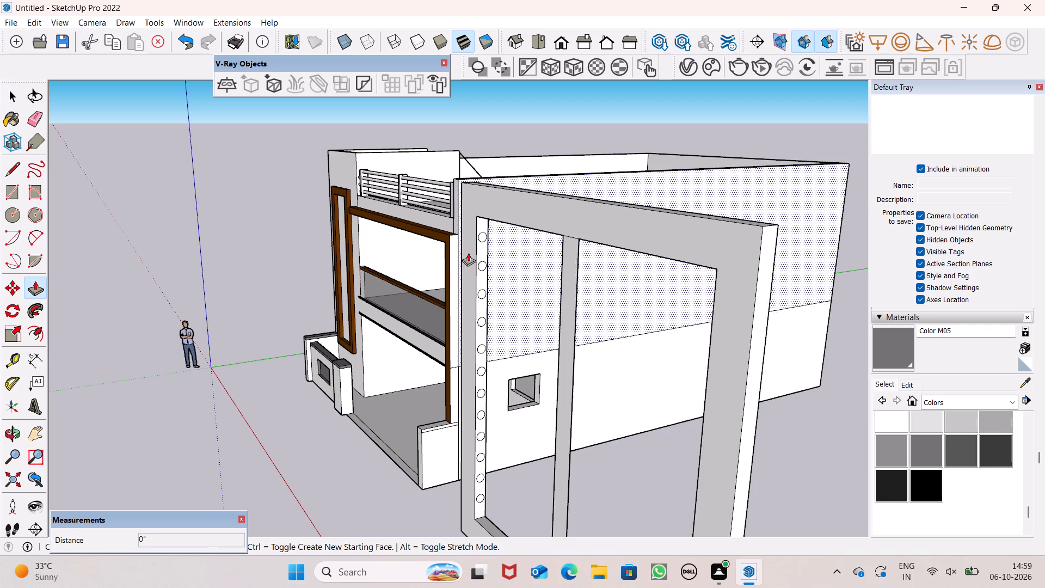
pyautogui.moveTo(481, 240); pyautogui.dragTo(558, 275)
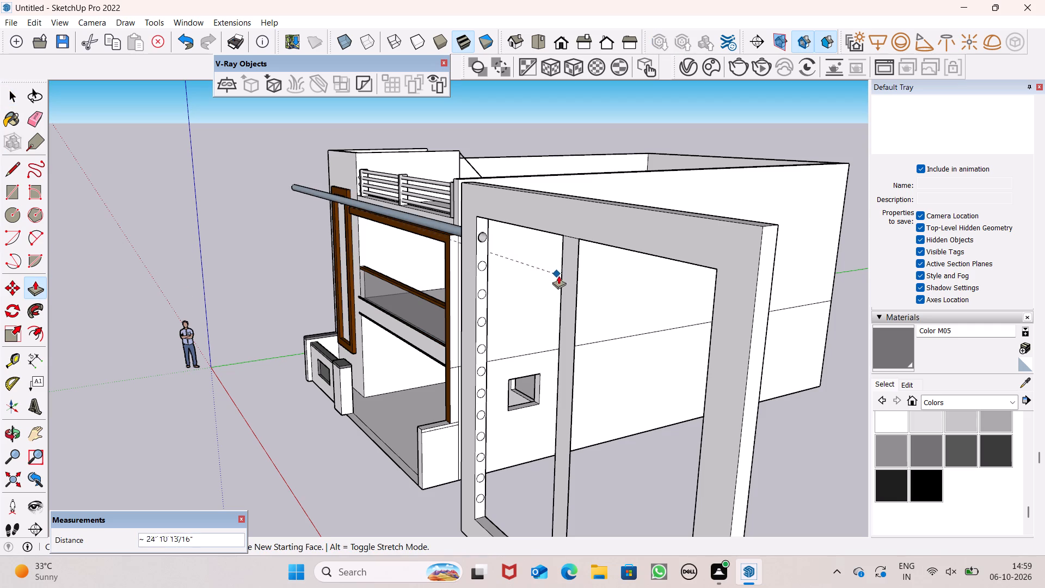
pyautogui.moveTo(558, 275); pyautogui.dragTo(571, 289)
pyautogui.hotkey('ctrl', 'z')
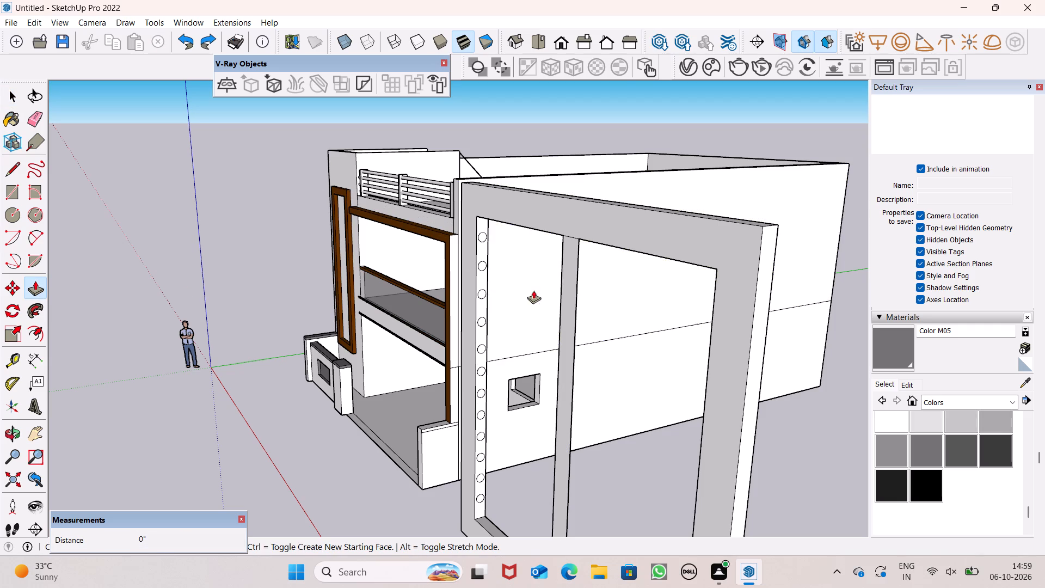
# Extrude the centre strip between the frame's two openings by 6" to form a solid divider post.
pyautogui.moveTo(633, 296); pyautogui.dragTo(500, 295, button='middle')
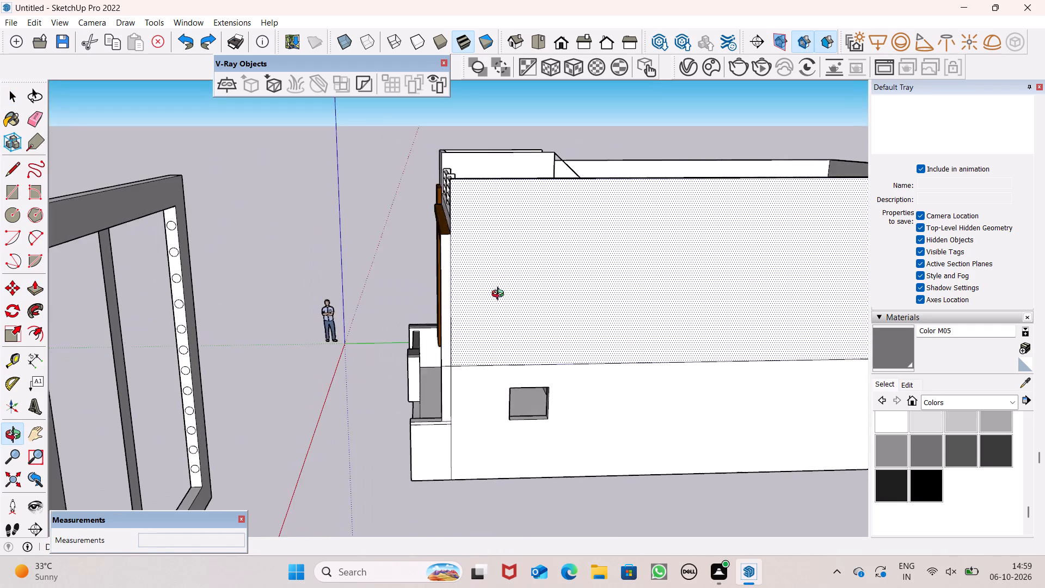
pyautogui.moveTo(500, 295); pyautogui.dragTo(497, 294, button='middle')
pyautogui.scroll(-6, 487, 242)
pyautogui.scroll(3, 415, 295)
pyautogui.moveTo(374, 335); pyautogui.dragTo(316, 377, button='middle')
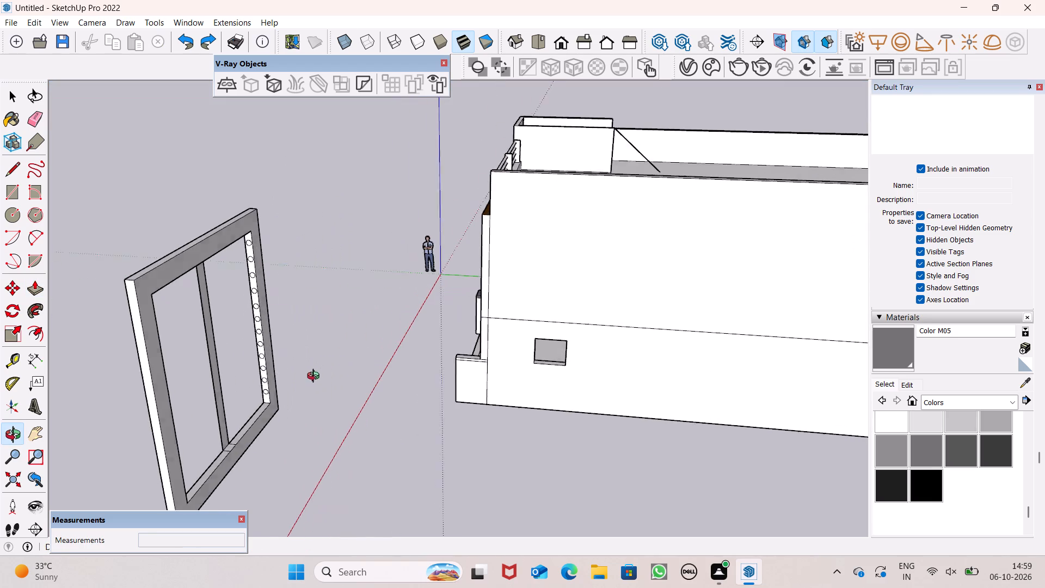
pyautogui.moveTo(316, 377); pyautogui.dragTo(312, 378, button='middle')
pyautogui.scroll(-6, 266, 318)
pyautogui.scroll(4, 201, 400)
pyautogui.scroll(7, 262, 387)
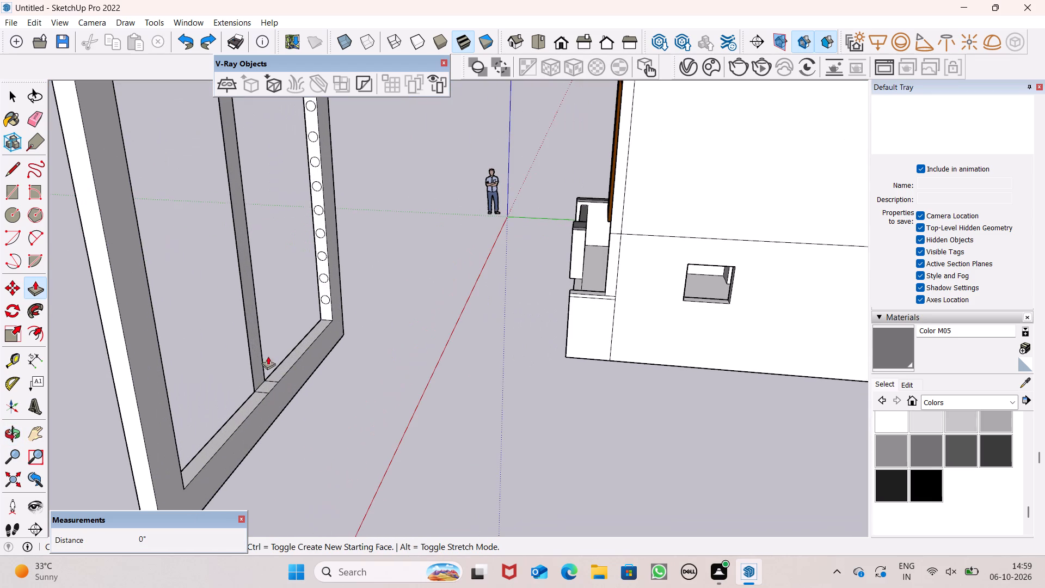
pyautogui.moveTo(260, 357); pyautogui.dragTo(274, 397)
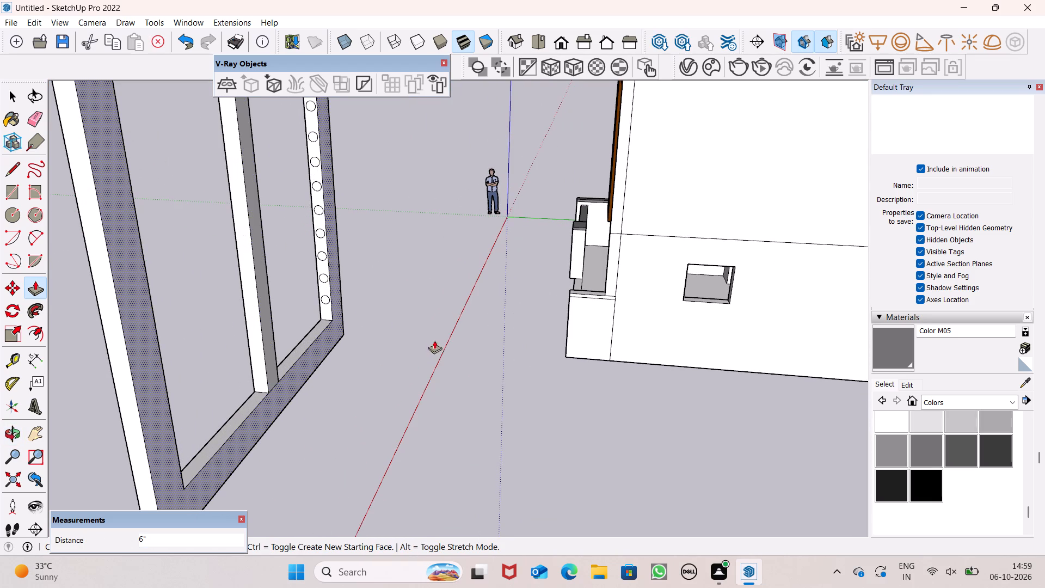
# Extrude the topmost circle about 9' 3 1/4" from the side post through the centre divider as a round bar.
pyautogui.scroll(-12, 361, 322)
pyautogui.moveTo(398, 330); pyautogui.dragTo(722, 265, button='middle')
pyautogui.scroll(1, 722, 265)
pyautogui.scroll(6, 606, 218)
pyautogui.moveTo(487, 247); pyautogui.dragTo(543, 271, button='middle')
pyautogui.scroll(6, 513, 269)
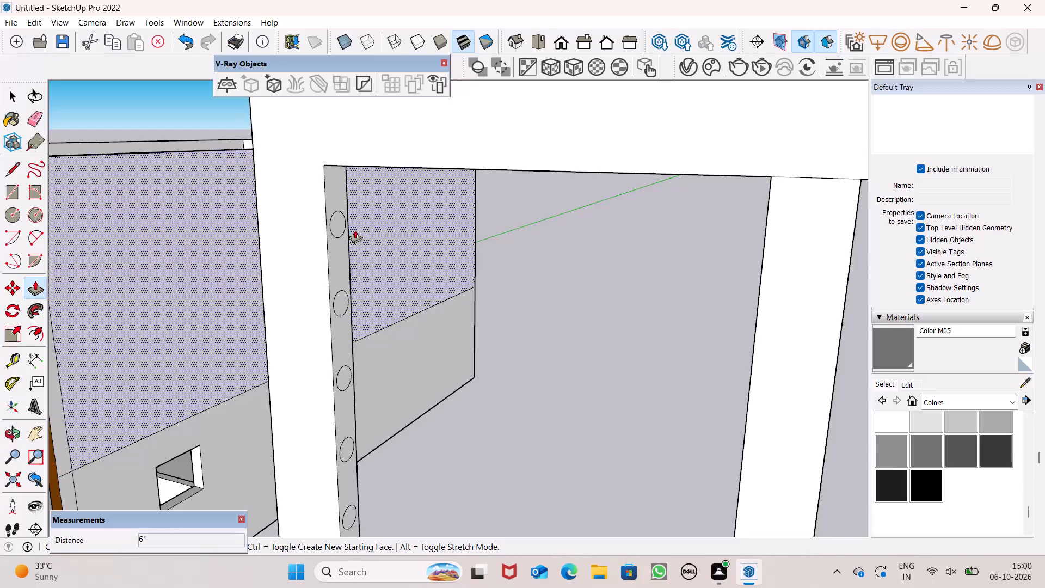
pyautogui.moveTo(342, 224); pyautogui.dragTo(466, 260)
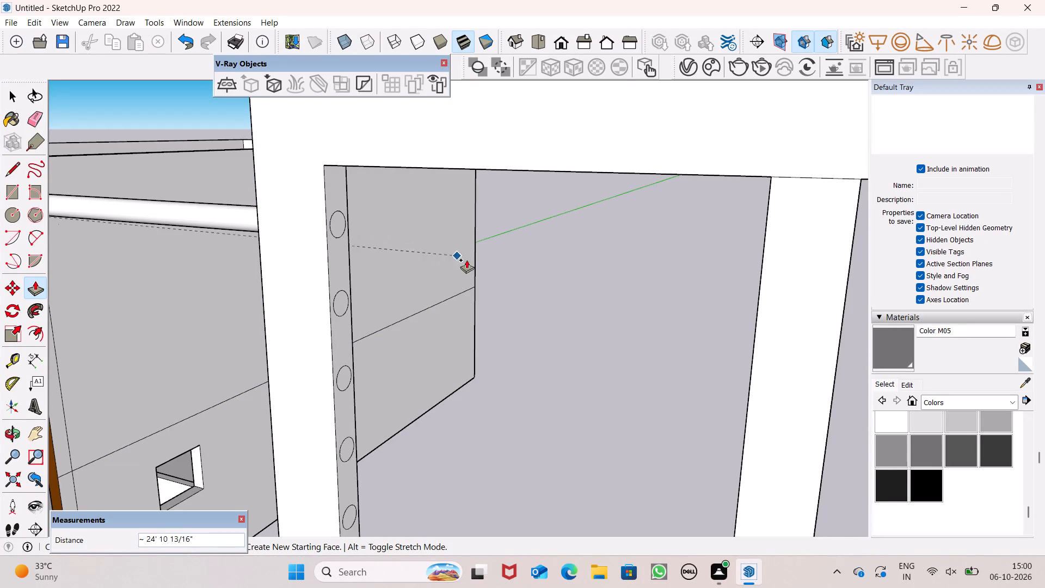
pyautogui.moveTo(466, 260); pyautogui.dragTo(880, 337)
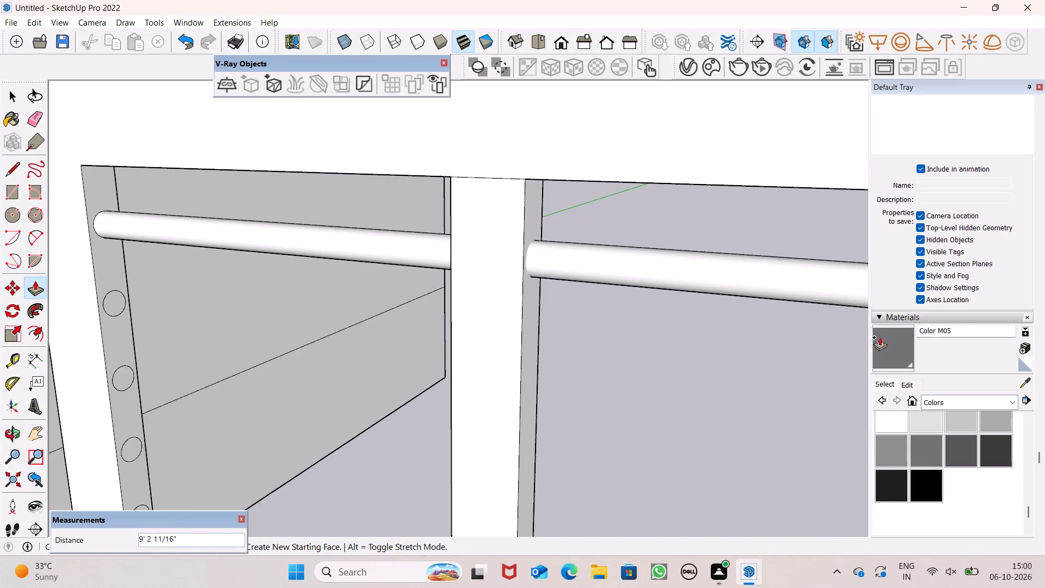
pyautogui.moveTo(880, 337); pyautogui.dragTo(883, 339)
# Extrude the second, third and fourth circles from the top into bars about 7' 7 5/16", 9' 11 7/8" and 10' 1" long.
pyautogui.scroll(-7, 612, 243)
pyautogui.scroll(3, 489, 269)
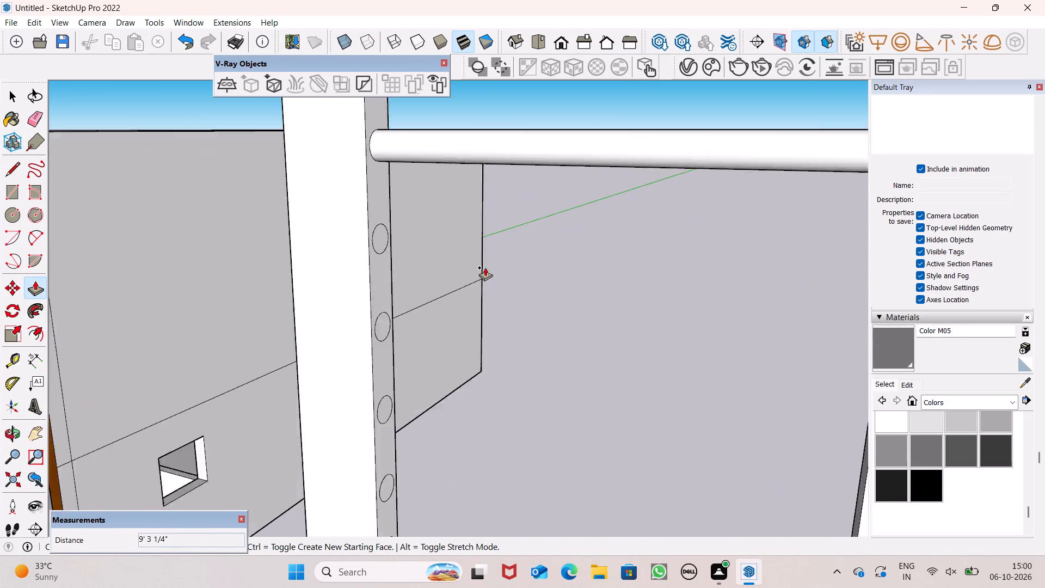
pyautogui.scroll(2, 485, 267)
pyautogui.scroll(-4, 424, 256)
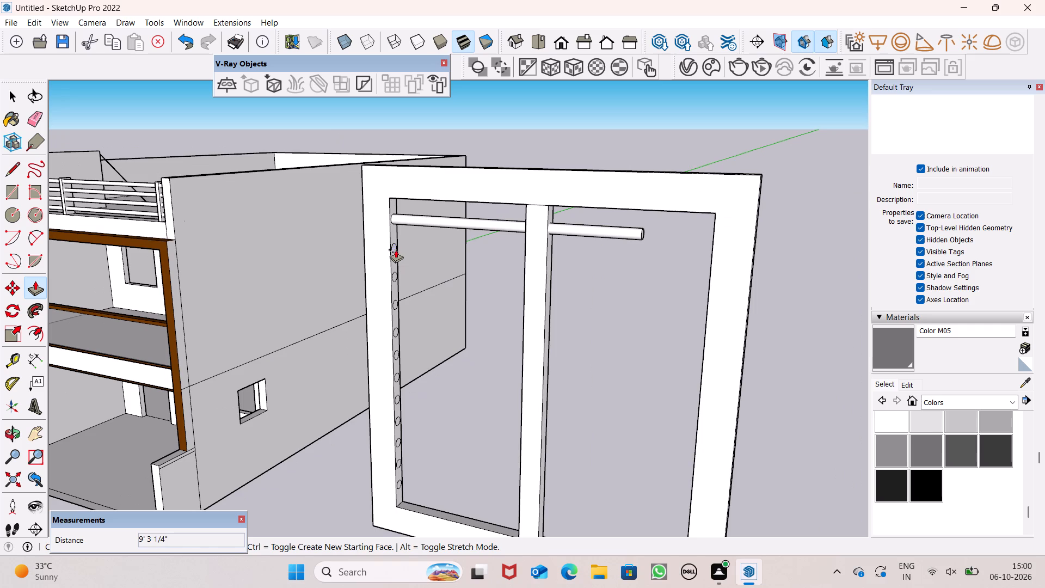
pyautogui.moveTo(396, 248); pyautogui.dragTo(589, 284)
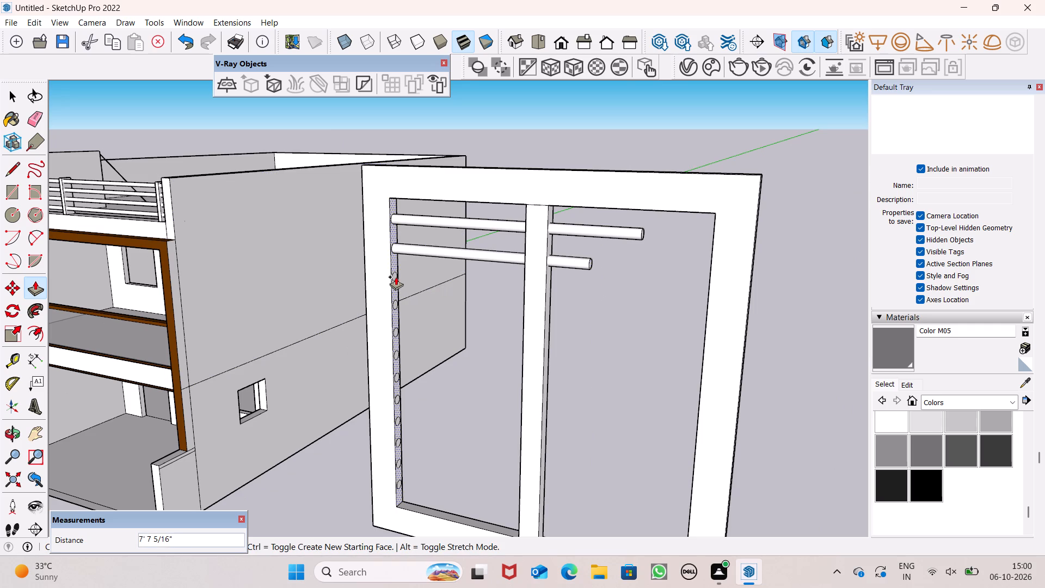
pyautogui.moveTo(396, 276); pyautogui.dragTo(656, 344)
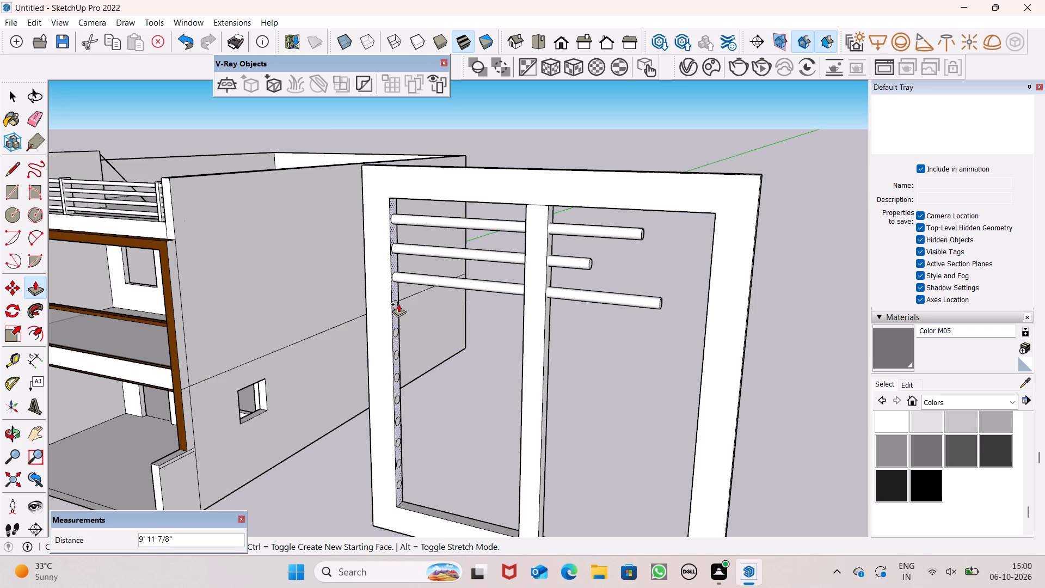
pyautogui.moveTo(395, 303); pyautogui.dragTo(657, 367)
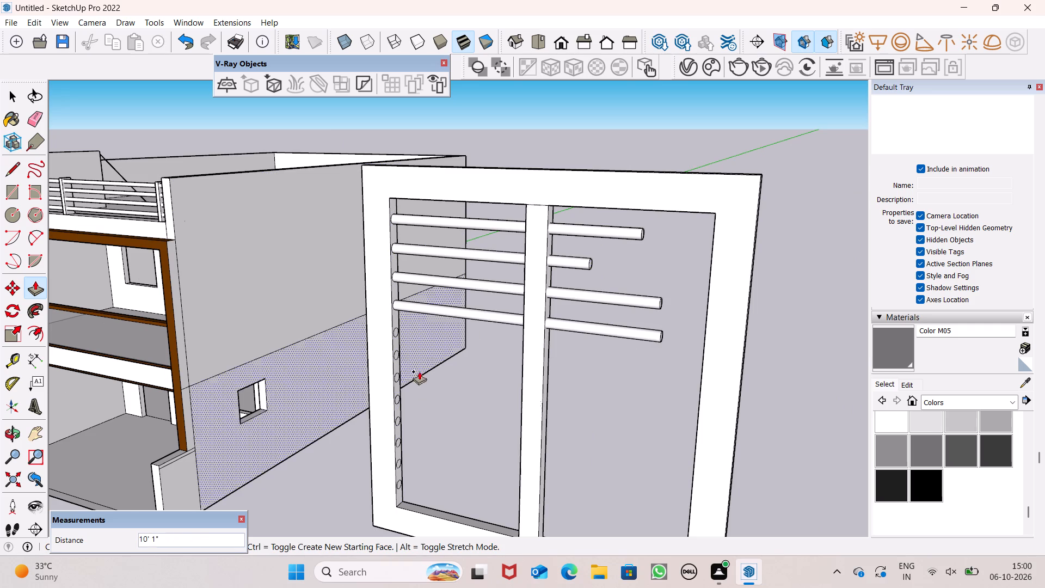
# Extrude the fifth, sixth and seventh circles from the top past the centre divider, the last two about 8' 8 1/2" and 10' 4 7/8".
pyautogui.scroll(8, 394, 362)
pyautogui.moveTo(400, 295); pyautogui.dragTo(451, 311)
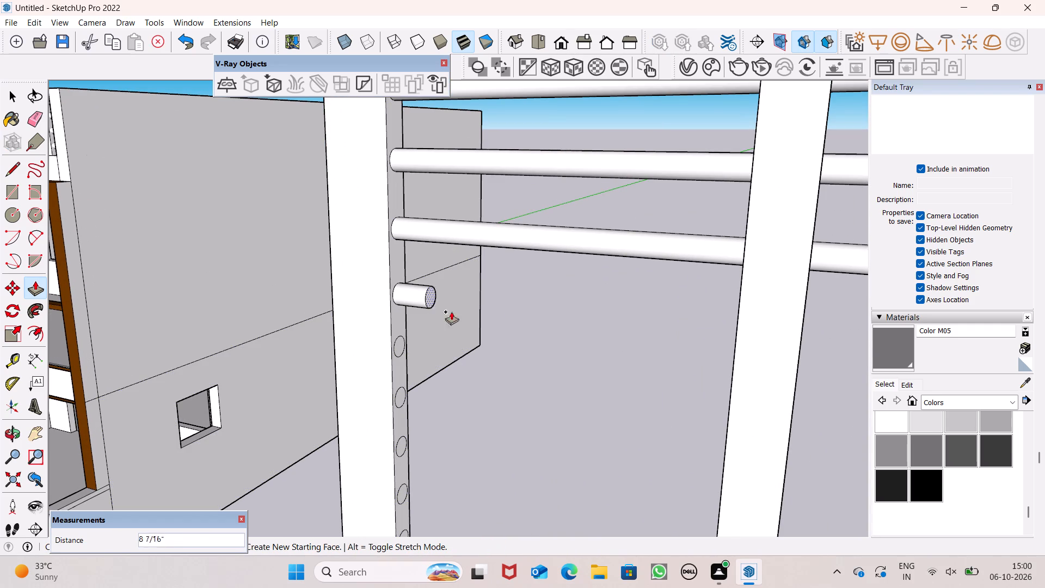
pyautogui.moveTo(451, 311); pyautogui.dragTo(829, 409)
pyautogui.moveTo(399, 346); pyautogui.dragTo(945, 462)
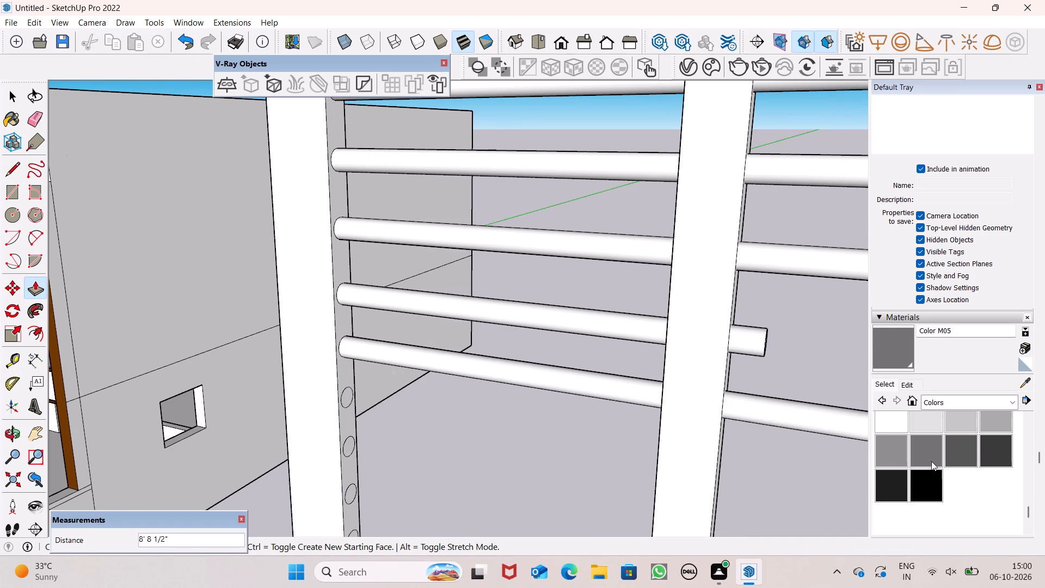
pyautogui.moveTo(351, 397); pyautogui.dragTo(1036, 523)
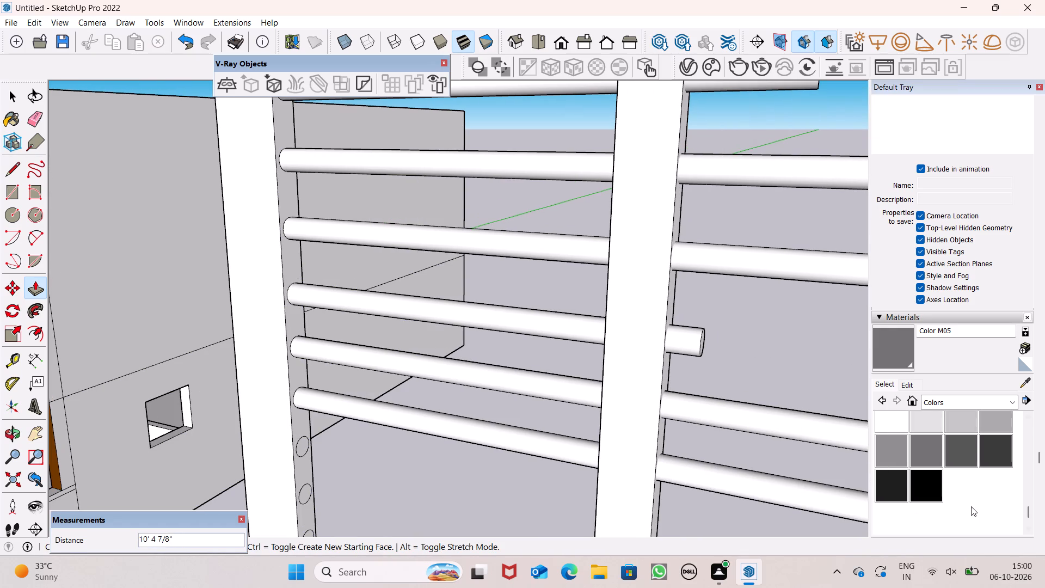
pyautogui.scroll(-5, 492, 256)
pyautogui.scroll(-2, 540, 256)
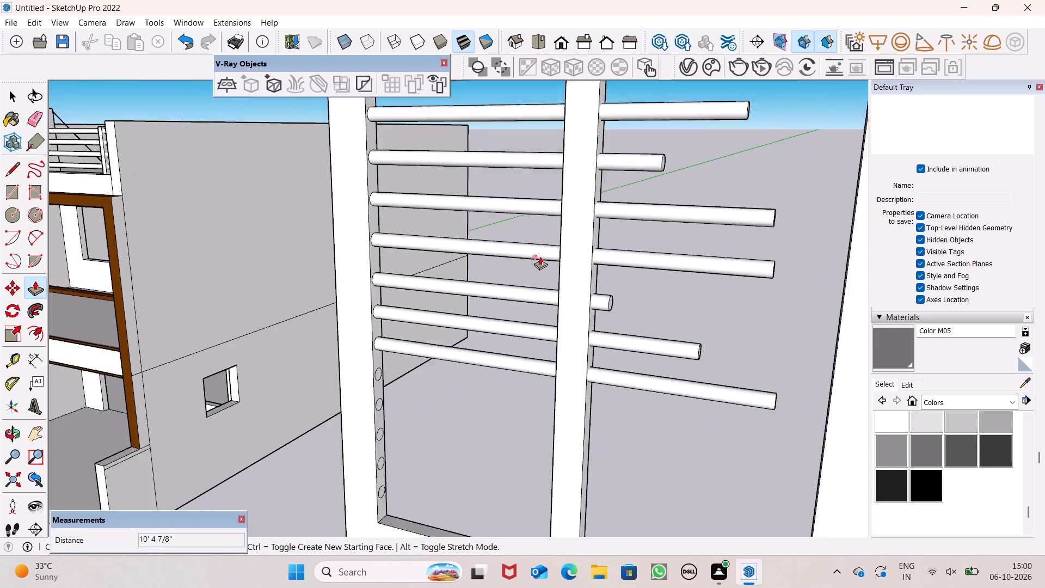
# Extrude the five remaining lower circles past the centre divider as round bars, the topmost about 12' 1 11/16" and the lowest about 10' 3/4".
pyautogui.scroll(-2, 540, 256)
pyautogui.scroll(3, 519, 462)
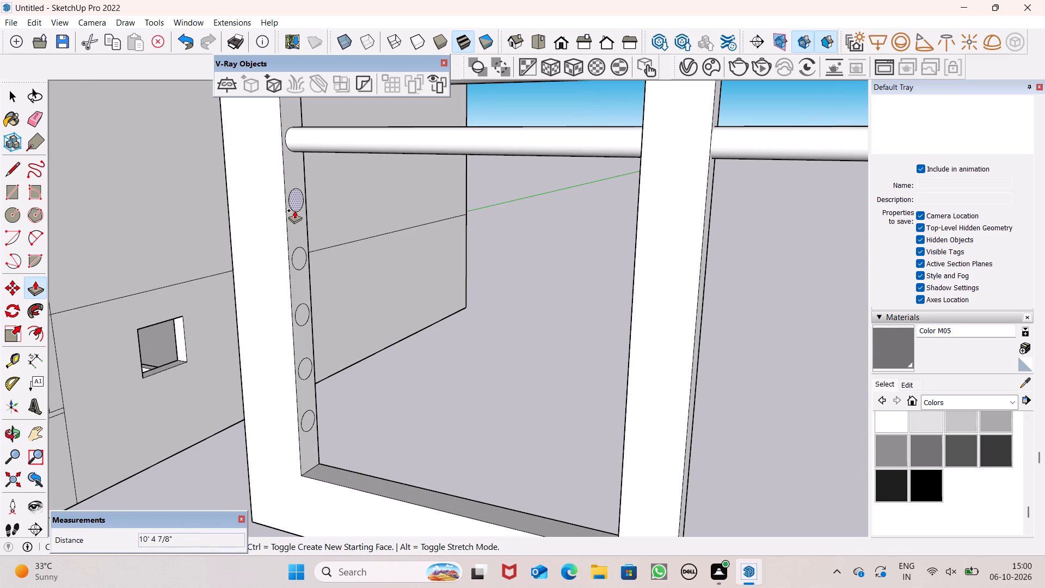
pyautogui.moveTo(295, 200); pyautogui.dragTo(1044, 357)
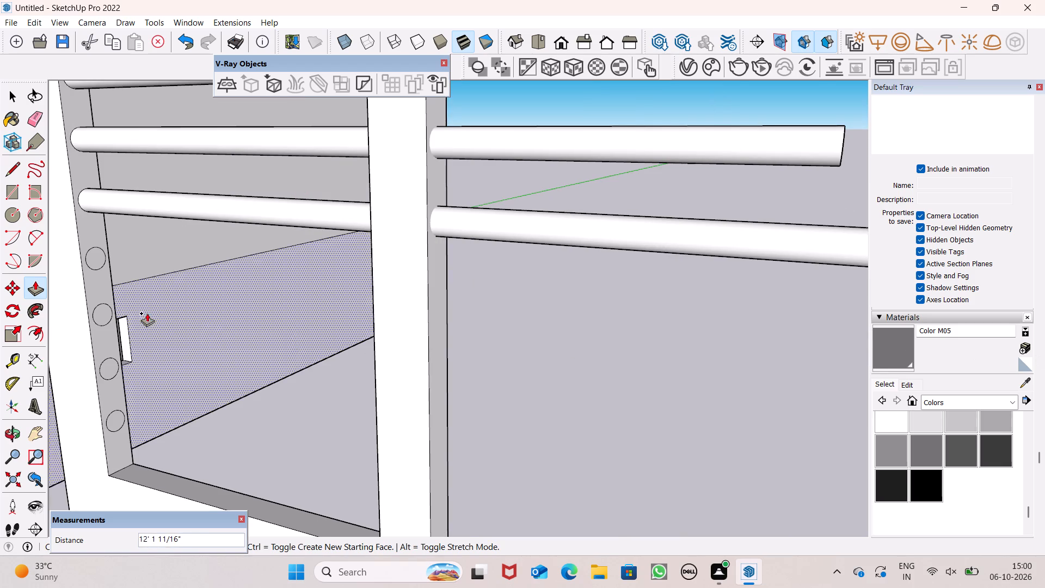
pyautogui.scroll(1, 102, 279)
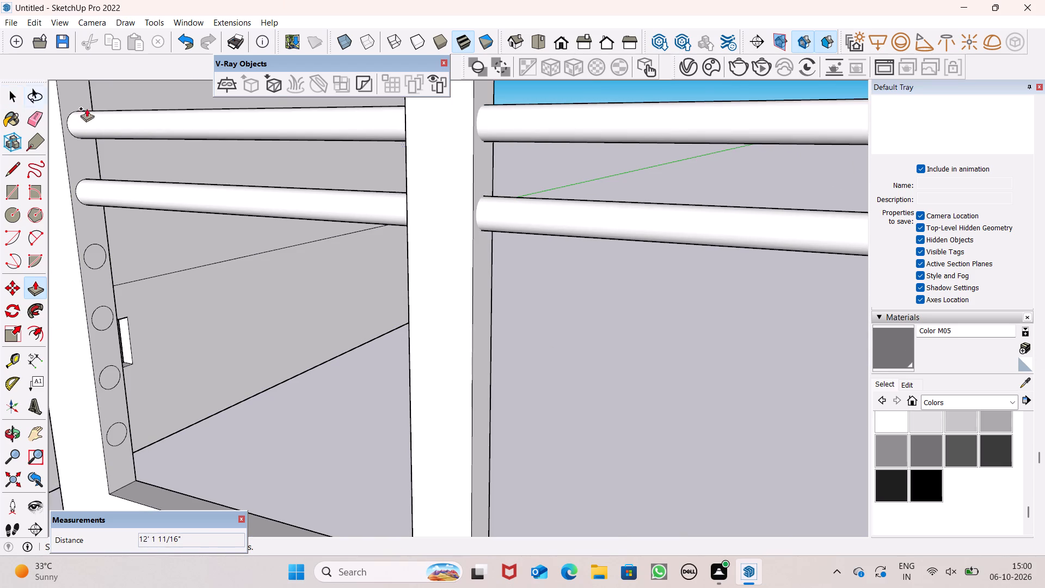
pyautogui.moveTo(95, 250); pyautogui.dragTo(680, 388)
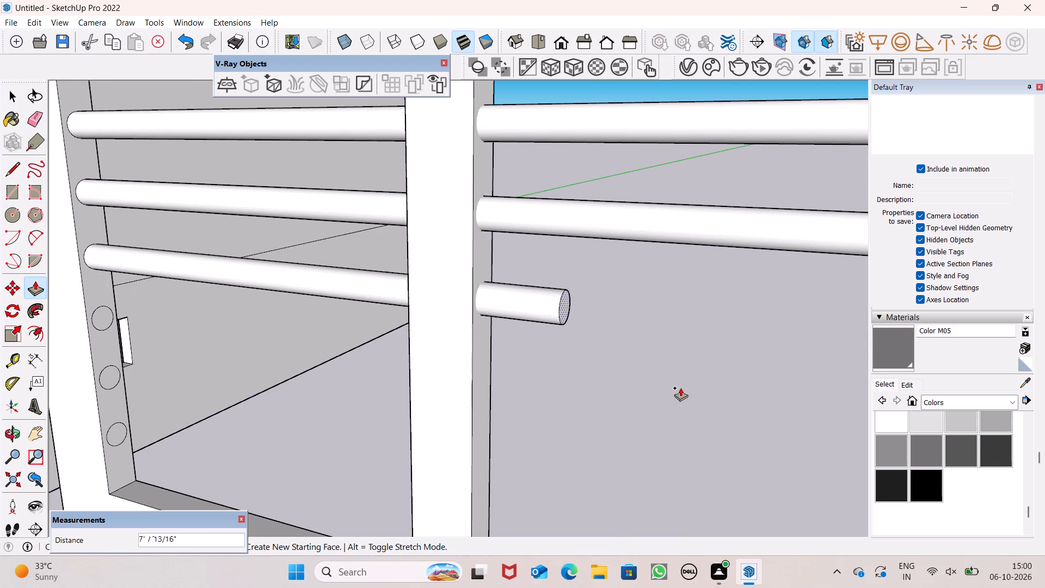
pyautogui.moveTo(680, 388); pyautogui.dragTo(763, 405)
pyautogui.moveTo(95, 316); pyautogui.dragTo(676, 439)
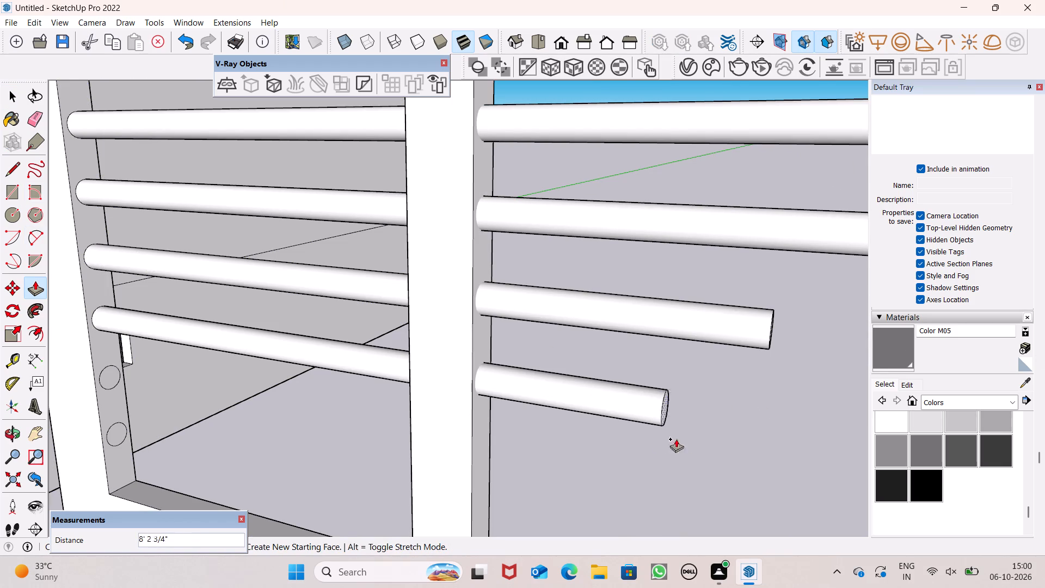
pyautogui.moveTo(676, 439); pyautogui.dragTo(707, 441)
pyautogui.moveTo(109, 377); pyautogui.dragTo(742, 521)
pyautogui.moveTo(117, 434); pyautogui.dragTo(169, 452)
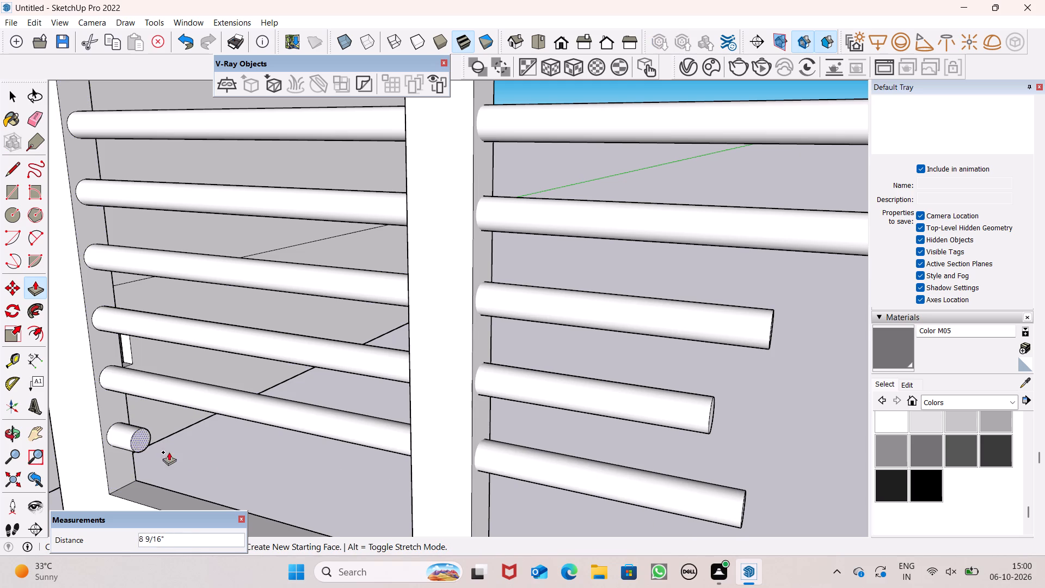
pyautogui.moveTo(169, 452); pyautogui.dragTo(858, 543)
# Lengthen the topmost bar by about 1' 10 13/16" towards the far side post.
pyautogui.scroll(-7, 314, 299)
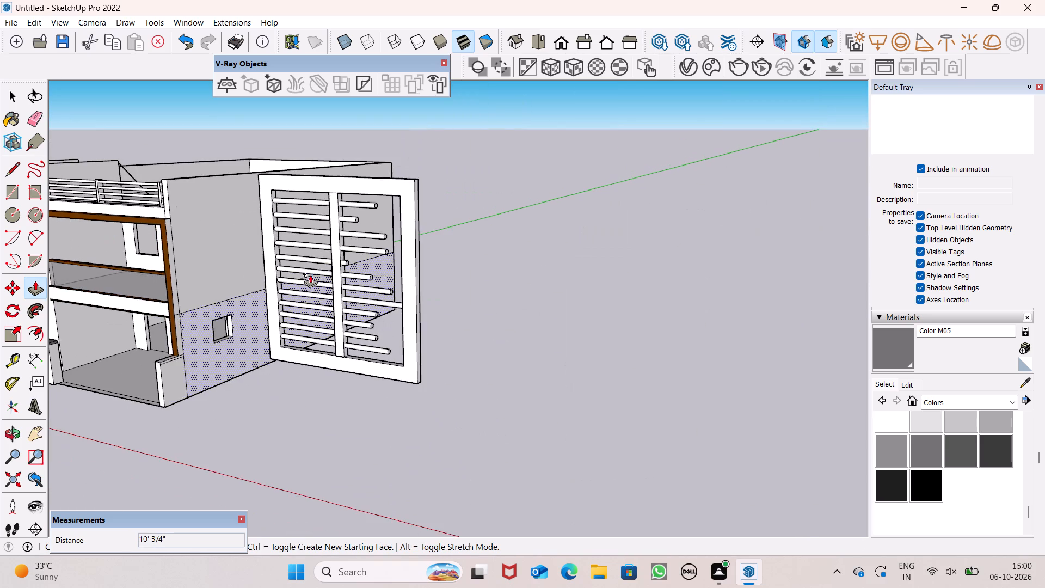
pyautogui.scroll(3, 313, 236)
pyautogui.scroll(-1, 359, 214)
pyautogui.scroll(2, 367, 211)
pyautogui.moveTo(450, 206); pyautogui.dragTo(573, 207, button='middle')
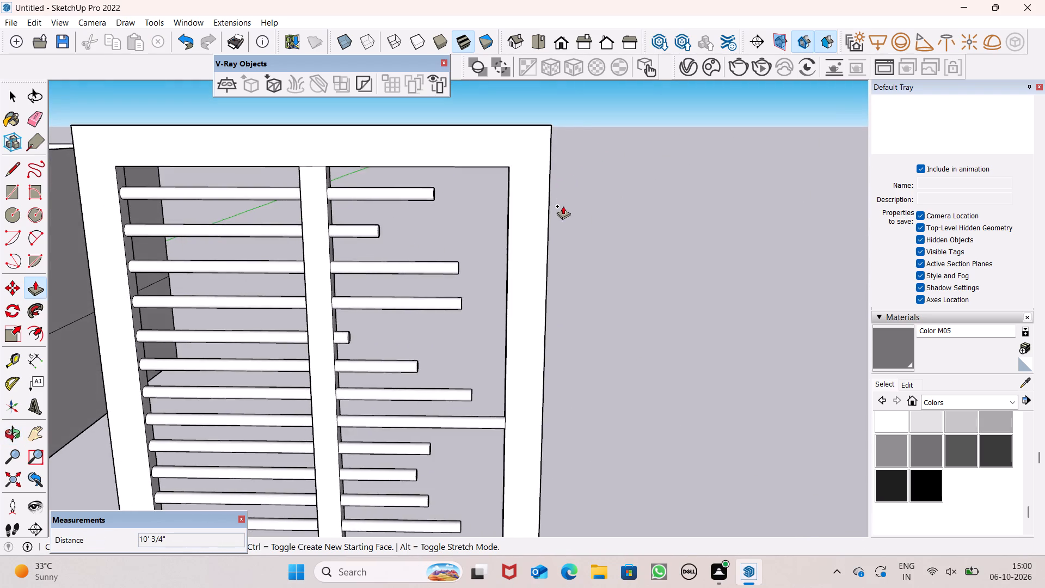
pyautogui.scroll(6, 563, 204)
pyautogui.scroll(-5, 495, 177)
pyautogui.moveTo(435, 169); pyautogui.dragTo(350, 229, button='middle')
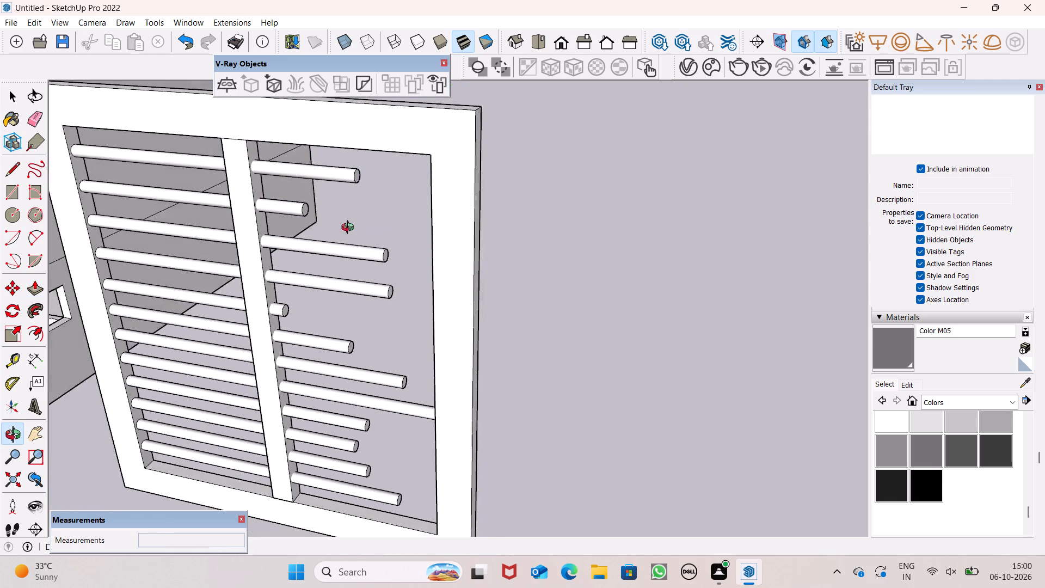
pyautogui.moveTo(350, 229); pyautogui.dragTo(343, 222, button='middle')
pyautogui.scroll(6, 356, 168)
pyautogui.scroll(-2, 372, 164)
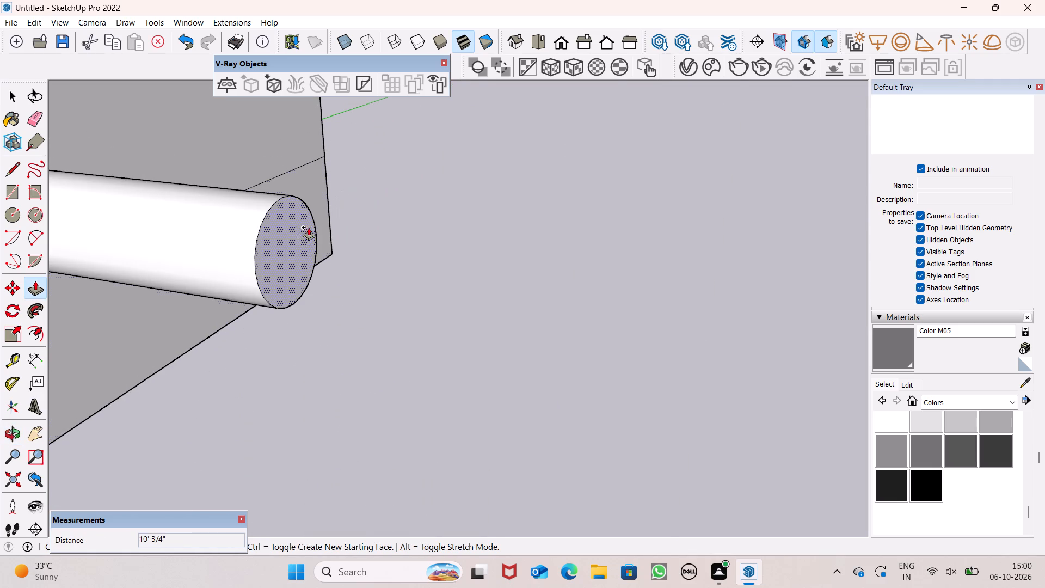
pyautogui.moveTo(305, 235); pyautogui.dragTo(847, 356)
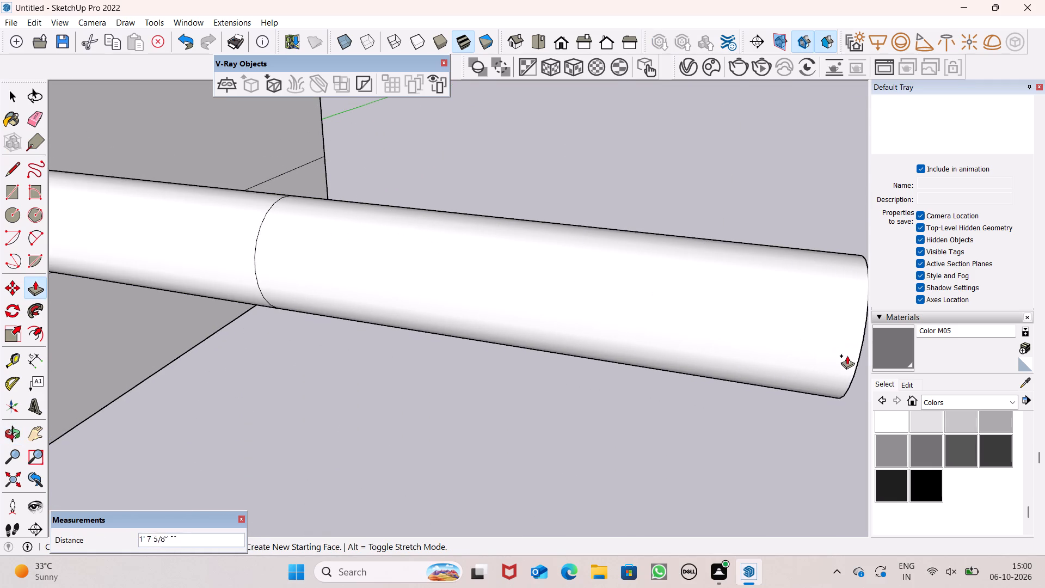
pyautogui.moveTo(847, 356); pyautogui.dragTo(918, 362)
# Extend the topmost bar a further 3 1/2" or so to meet the far side post.
pyautogui.scroll(-4, 806, 295)
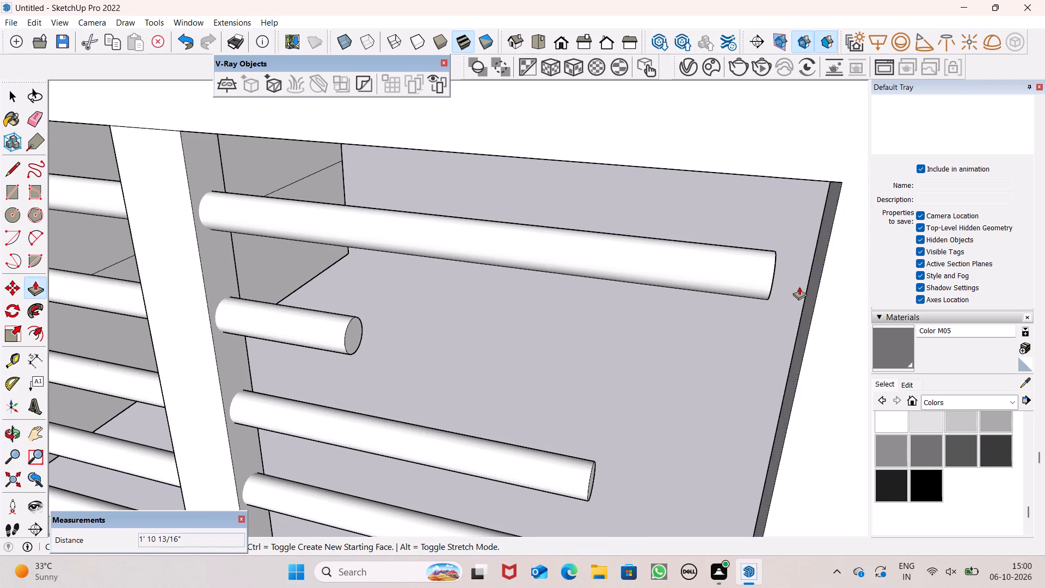
pyautogui.scroll(3, 798, 286)
pyautogui.scroll(-3, 800, 287)
pyautogui.moveTo(795, 300); pyautogui.dragTo(767, 307, button='middle')
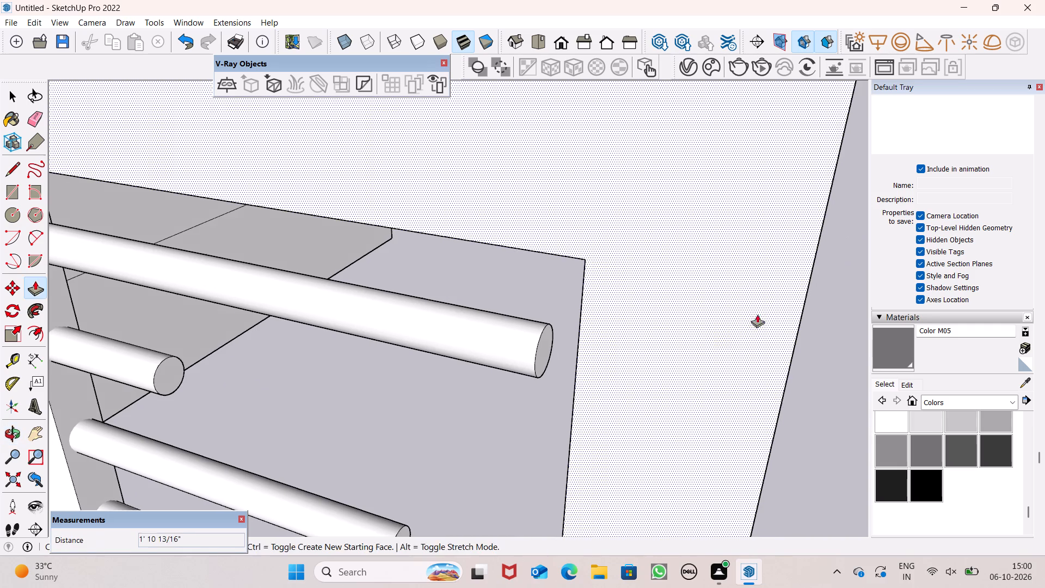
pyautogui.moveTo(722, 335); pyautogui.dragTo(791, 328, button='middle')
pyautogui.scroll(2, 631, 365)
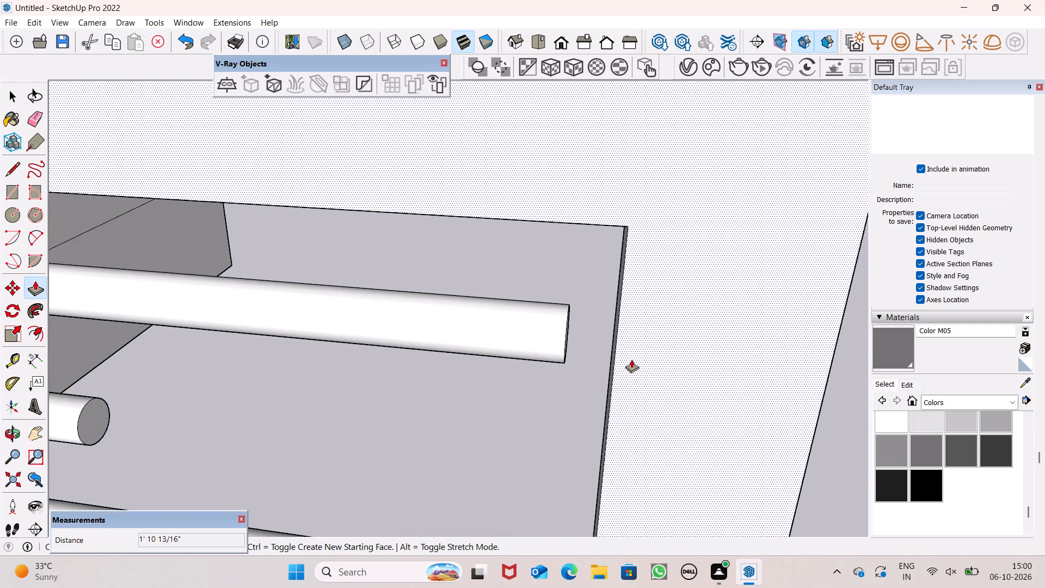
pyautogui.scroll(6, 631, 359)
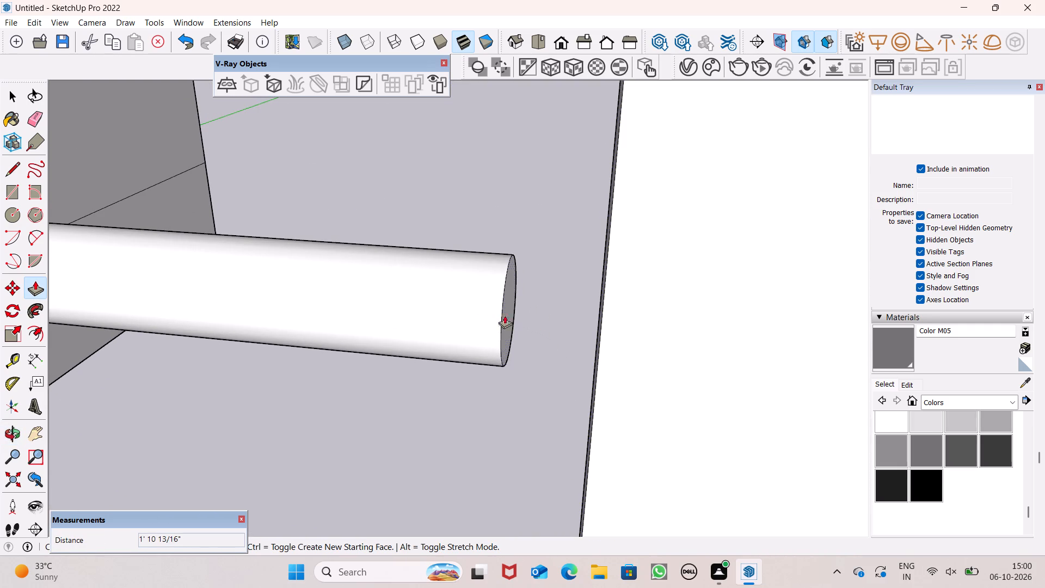
pyautogui.moveTo(509, 316); pyautogui.dragTo(605, 311)
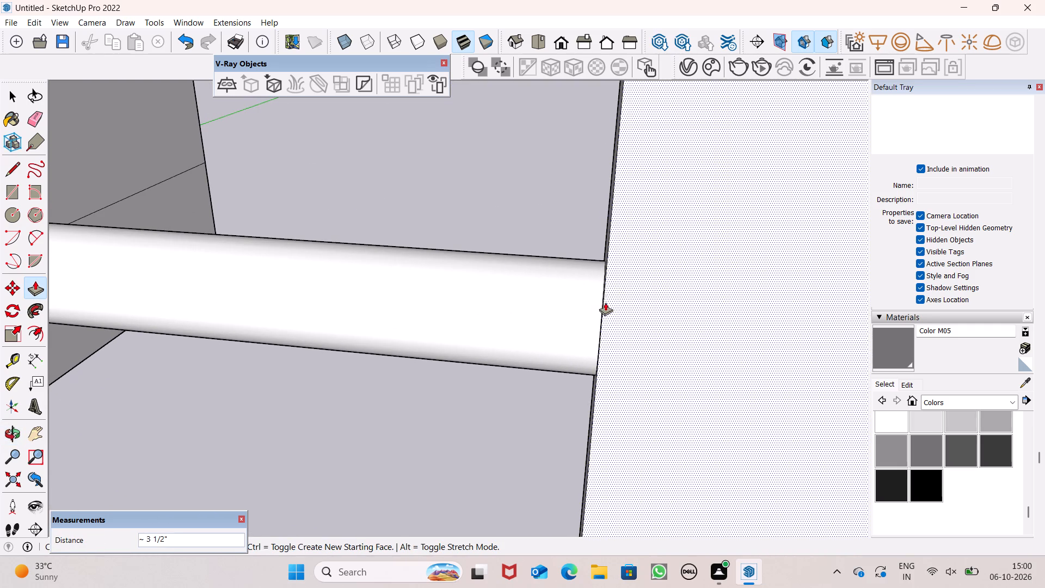
# Extend the second and third bars from the top to the far side post, by about 3' 11 1/8" and 1' 5 11/16".
pyautogui.scroll(-3, 618, 283)
pyautogui.scroll(-7, 730, 253)
pyautogui.scroll(-3, 520, 303)
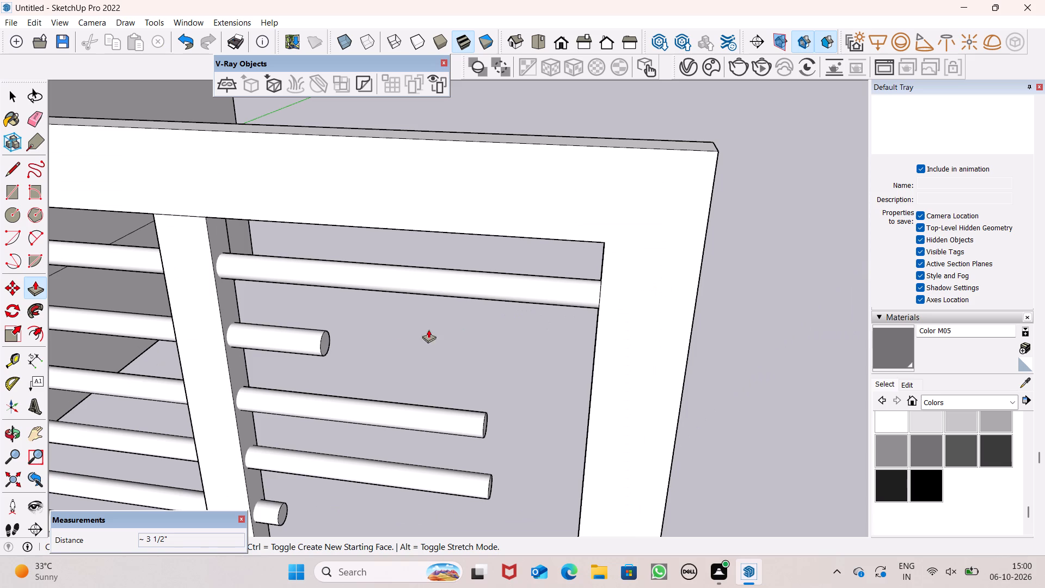
pyautogui.moveTo(325, 342); pyautogui.dragTo(478, 357)
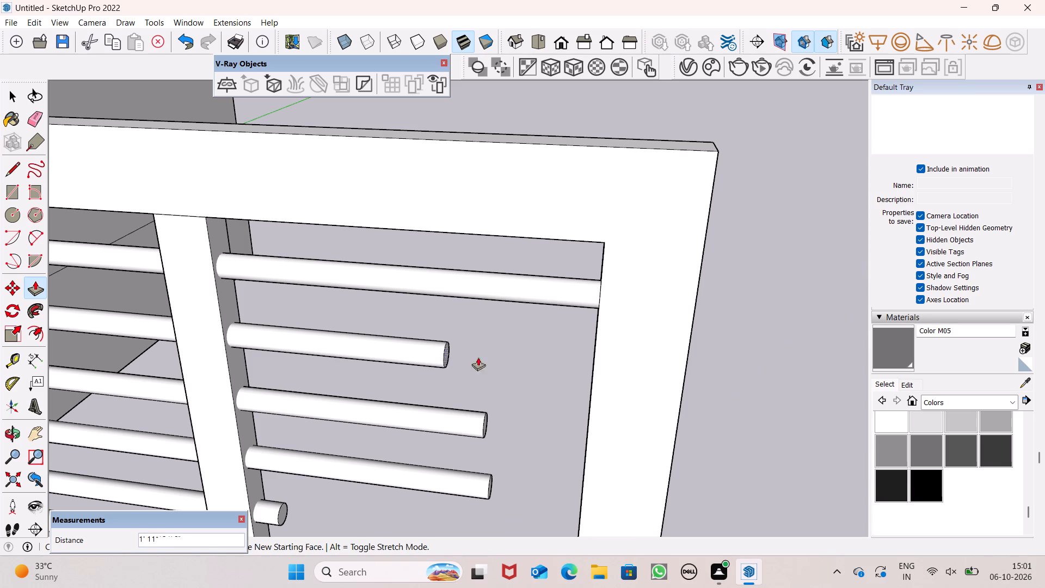
pyautogui.moveTo(478, 357); pyautogui.dragTo(599, 366)
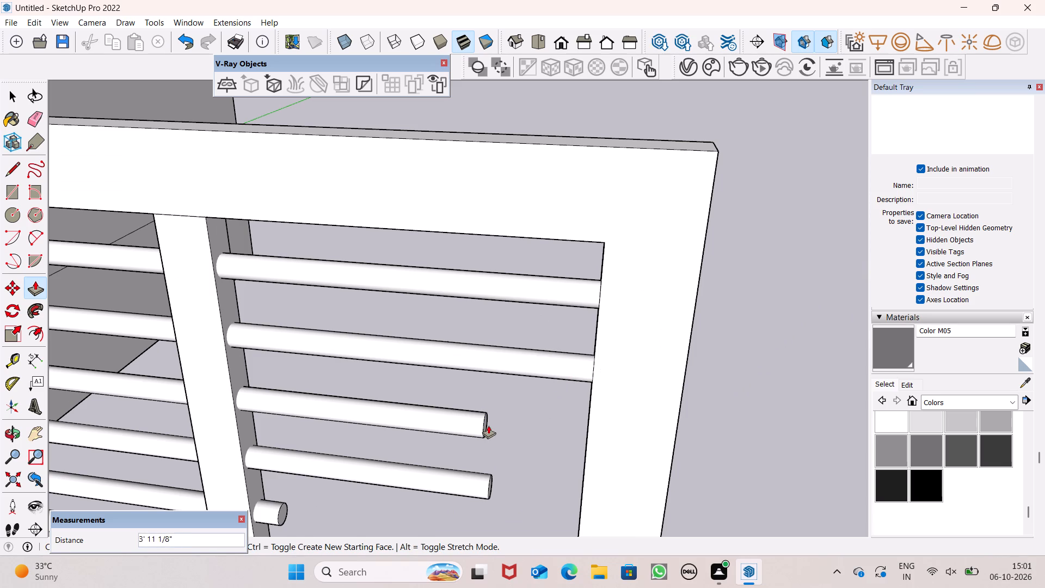
pyautogui.moveTo(486, 425); pyautogui.dragTo(491, 425)
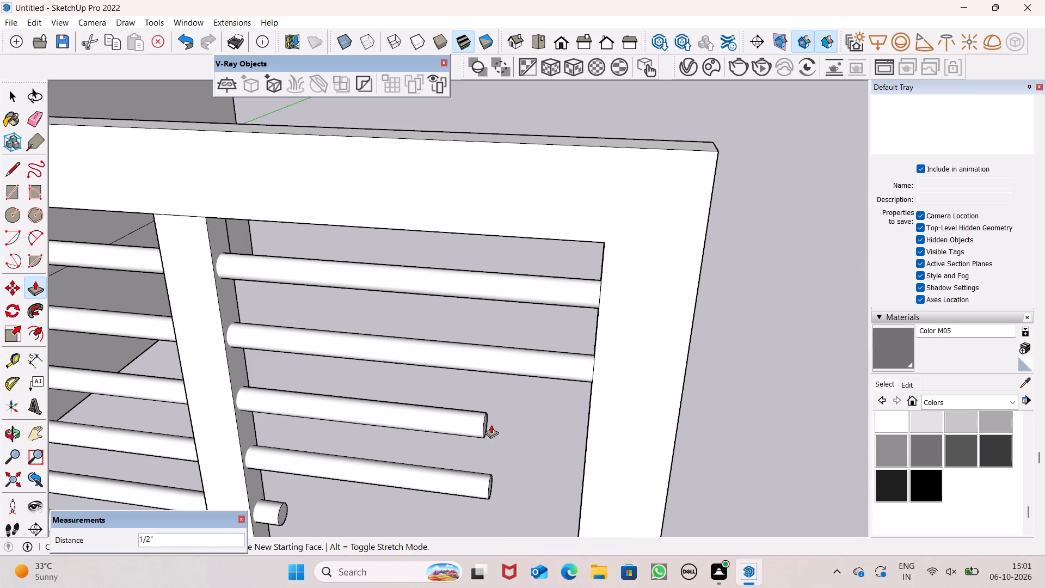
pyautogui.moveTo(491, 425); pyautogui.dragTo(589, 442)
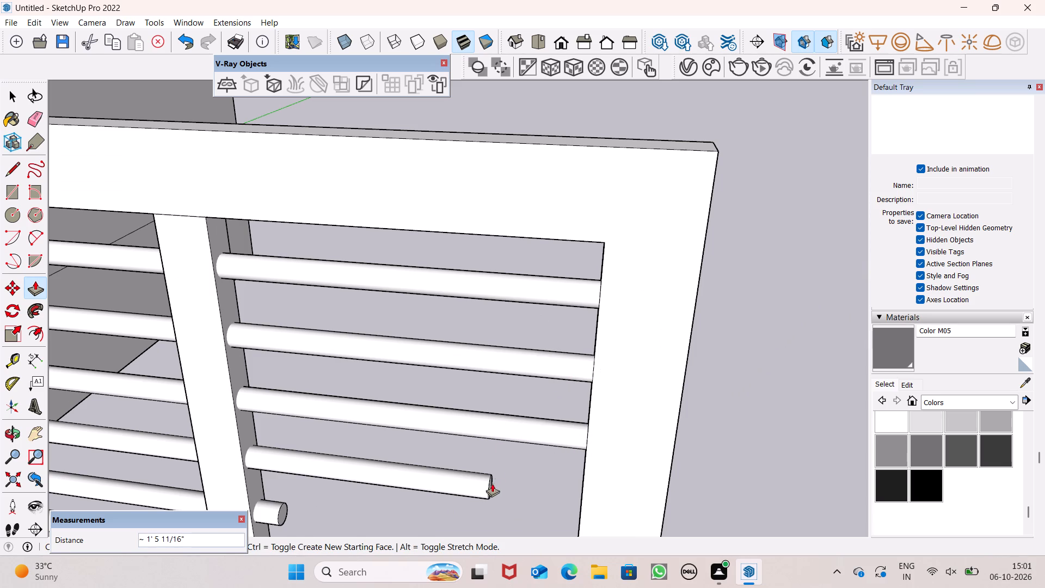
# Extend the fourth and fifth bars from the top to the far side post, by about 1' 6 7/8" and 4' 10 7/16".
pyautogui.moveTo(492, 483); pyautogui.dragTo(527, 492)
pyautogui.scroll(-8, 517, 356)
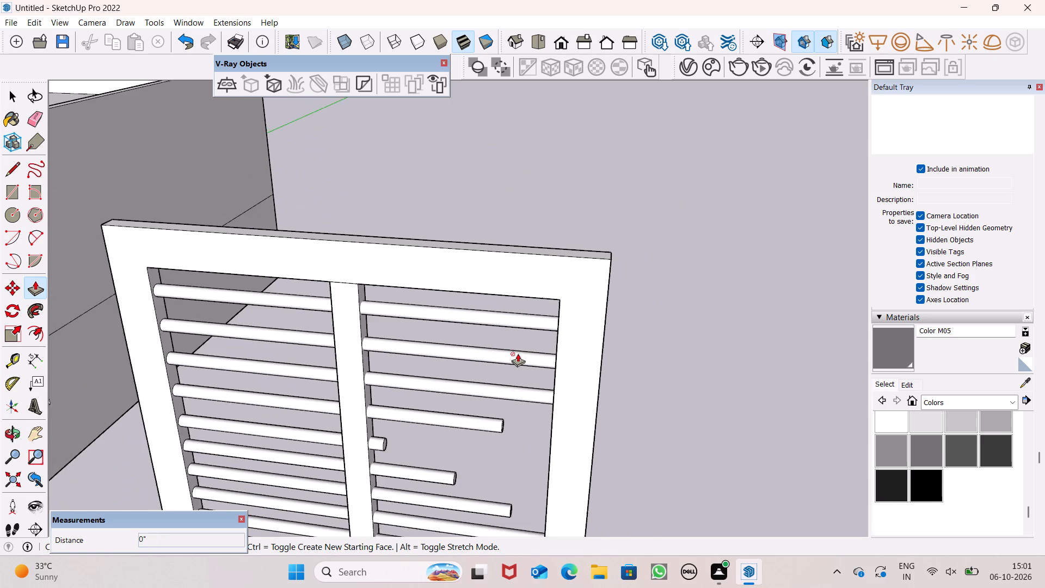
pyautogui.scroll(3, 530, 450)
pyautogui.moveTo(519, 444); pyautogui.dragTo(485, 419, button='middle')
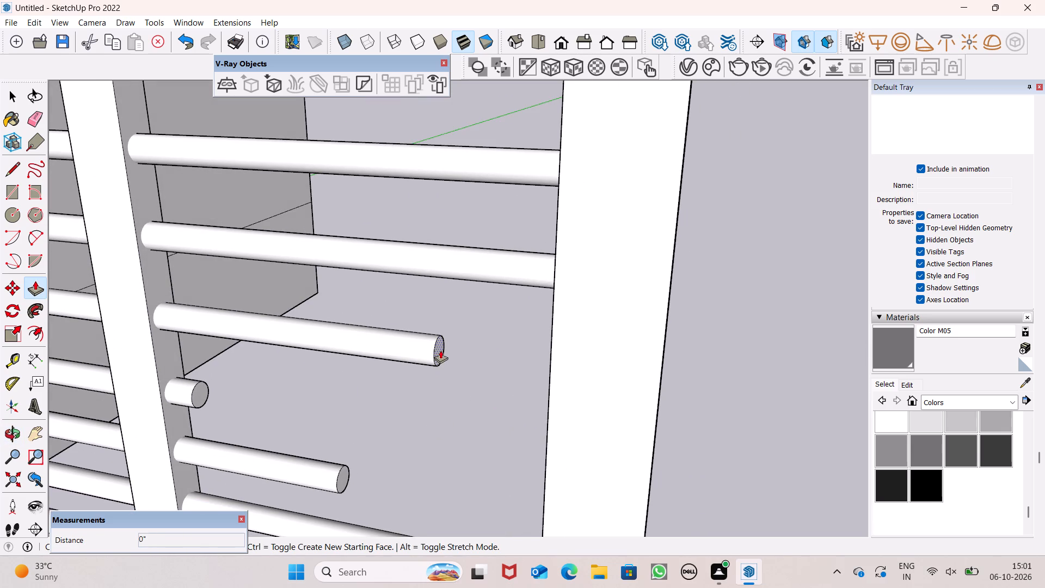
pyautogui.moveTo(441, 349); pyautogui.dragTo(569, 394)
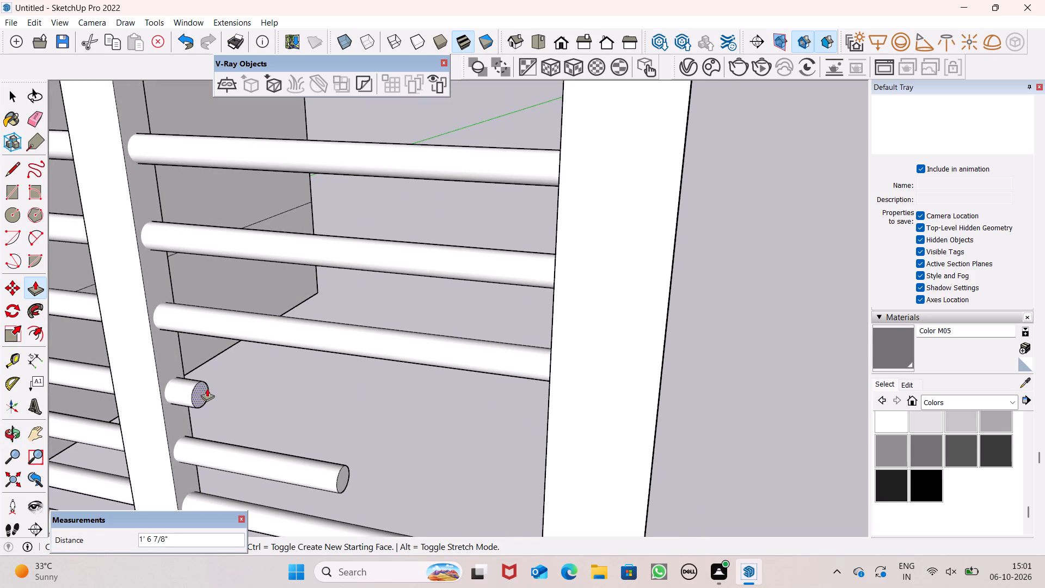
pyautogui.moveTo(200, 390); pyautogui.dragTo(540, 454)
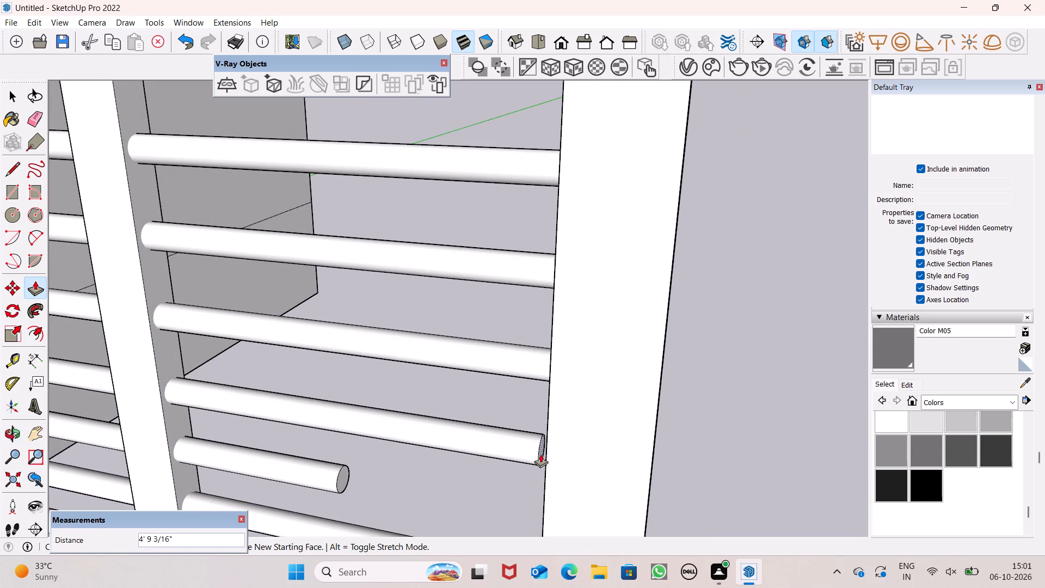
pyautogui.moveTo(540, 454); pyautogui.dragTo(546, 458)
# Extend the seventh and sixth bars from the top to the far side post, by about 1' 5 3/16" and 2' 10 11/16".
pyautogui.scroll(-5, 497, 411)
pyautogui.scroll(4, 504, 487)
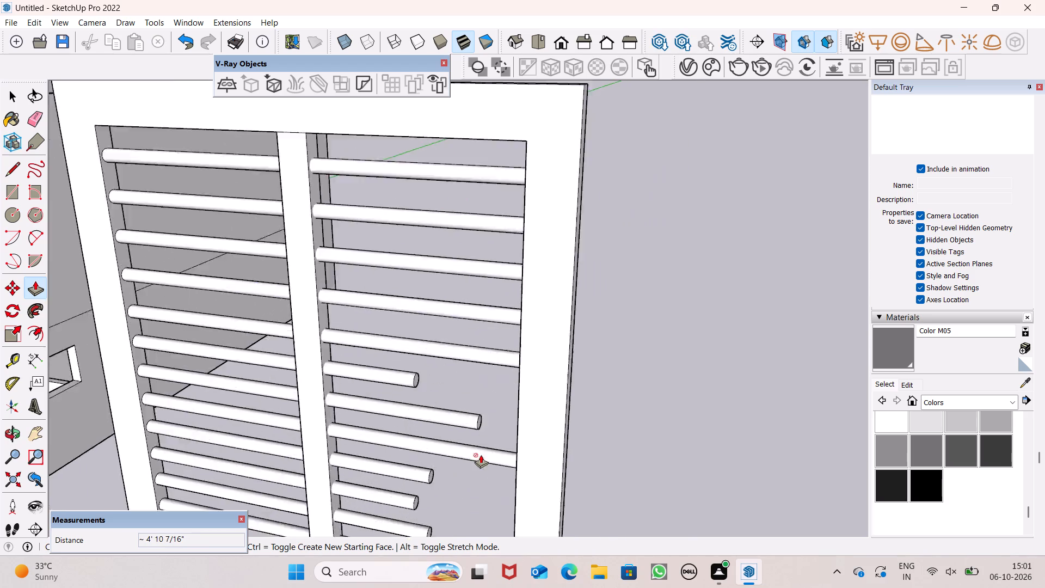
pyautogui.scroll(3, 481, 455)
pyautogui.moveTo(483, 370); pyautogui.dragTo(649, 402)
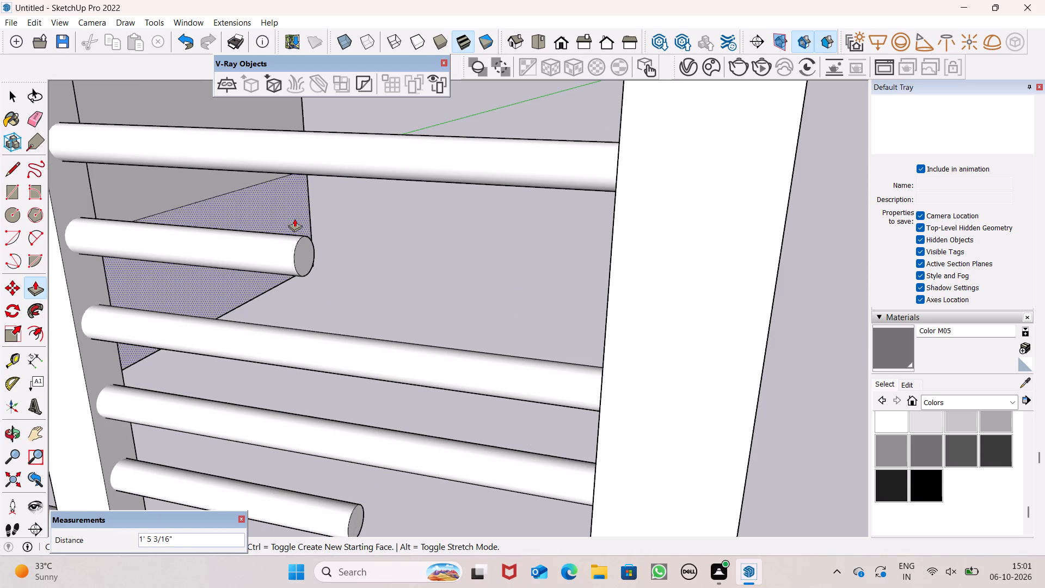
pyautogui.moveTo(306, 256); pyautogui.dragTo(628, 307)
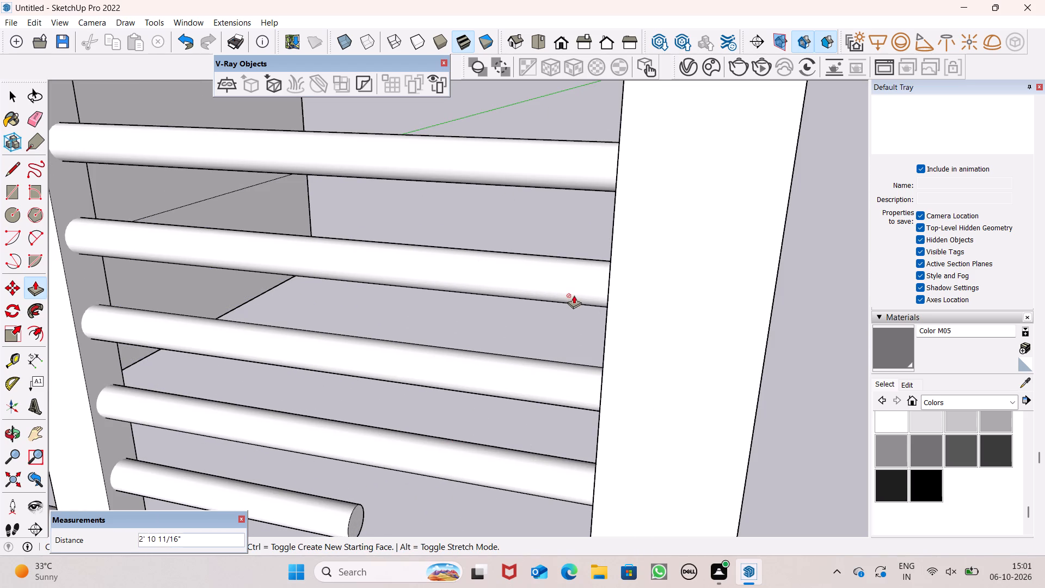
# Extend the lowest bar and the one above it to the far side post, by about 1' 5 9/16" and 2' 6 7/8".
pyautogui.scroll(-9, 574, 295)
pyautogui.scroll(-3, 628, 340)
pyautogui.scroll(1, 626, 334)
pyautogui.scroll(-1, 623, 328)
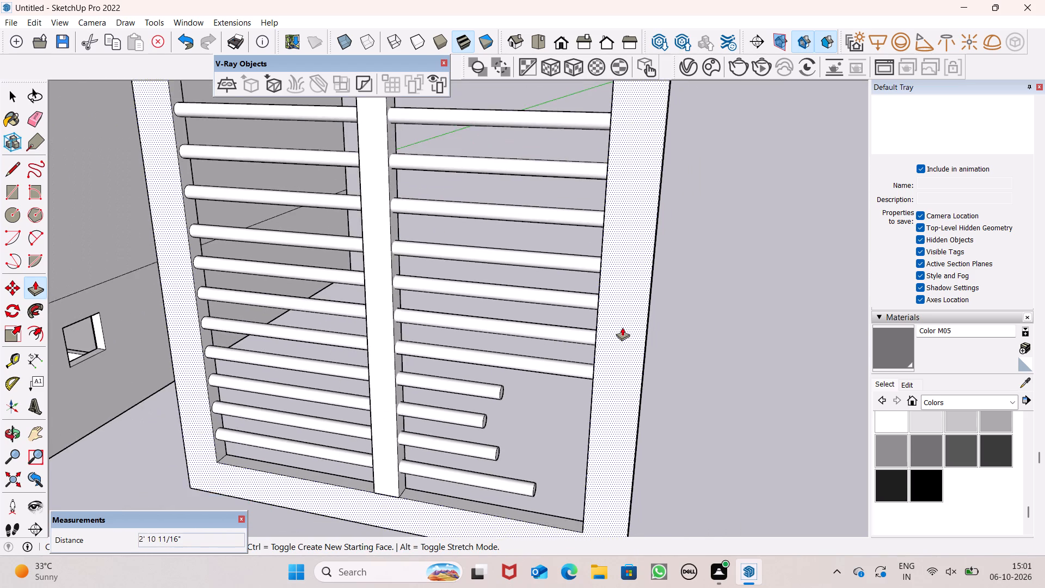
pyautogui.scroll(-4, 622, 327)
pyautogui.scroll(5, 599, 451)
pyautogui.scroll(6, 526, 438)
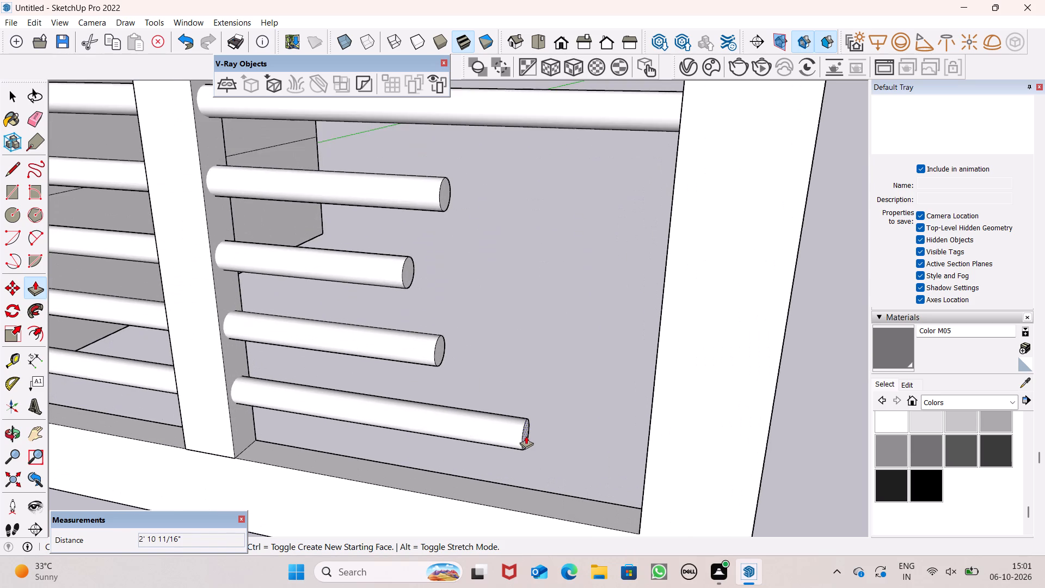
pyautogui.moveTo(527, 433); pyautogui.dragTo(667, 462)
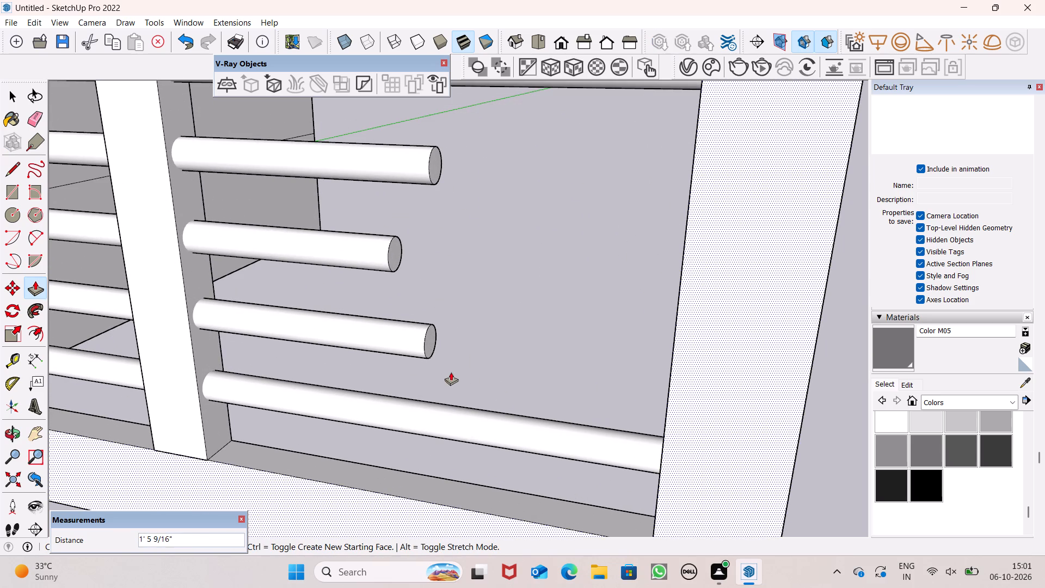
pyautogui.moveTo(433, 337); pyautogui.dragTo(683, 364)
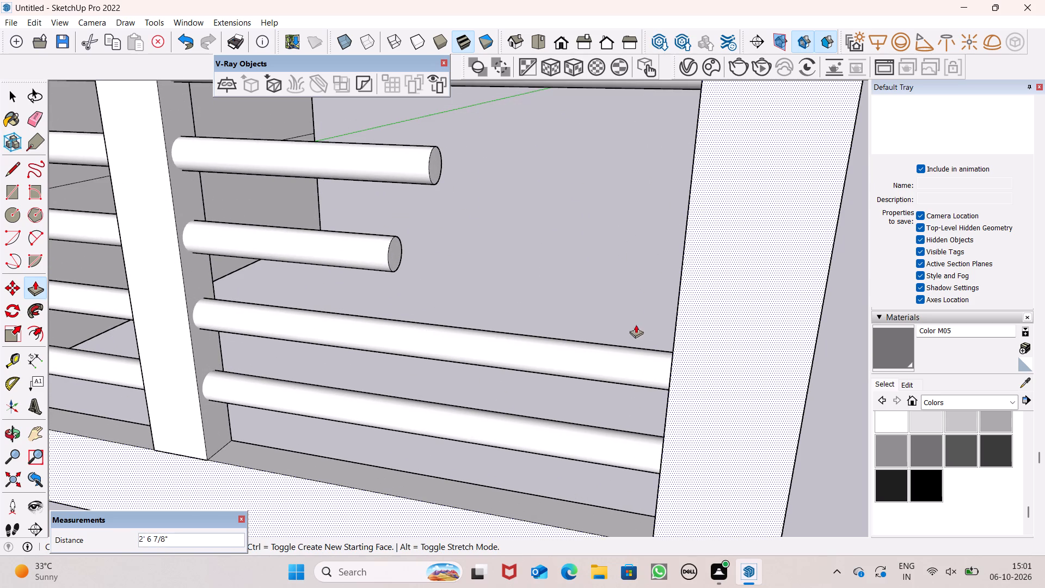
# Extend the two remaining short bars to the far side post, the lower by about 3' 1 3/16" and the upper by about 2' 6 1/4".
pyautogui.moveTo(398, 254); pyautogui.dragTo(464, 255)
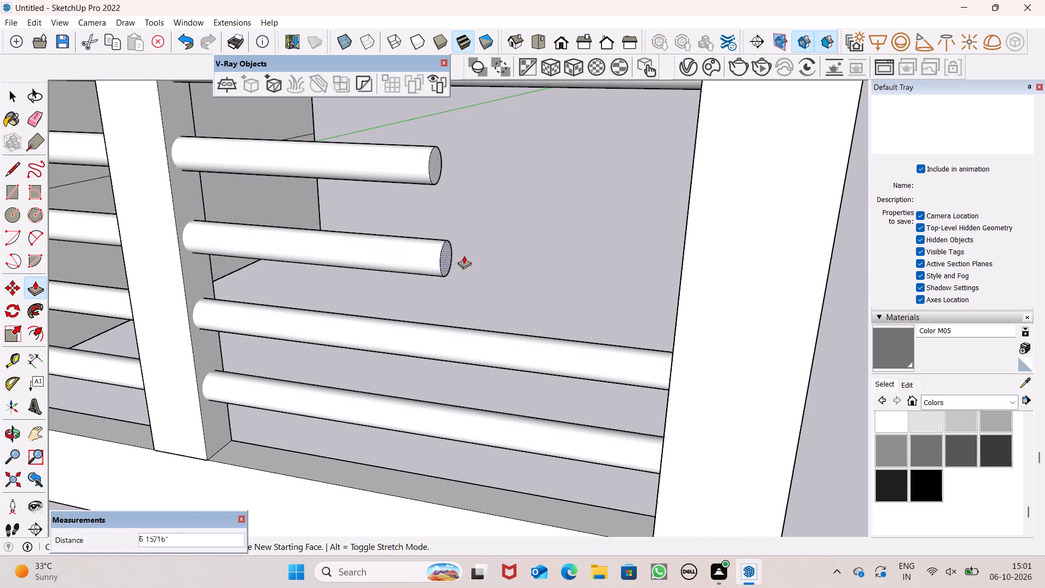
pyautogui.moveTo(464, 255); pyautogui.dragTo(712, 266)
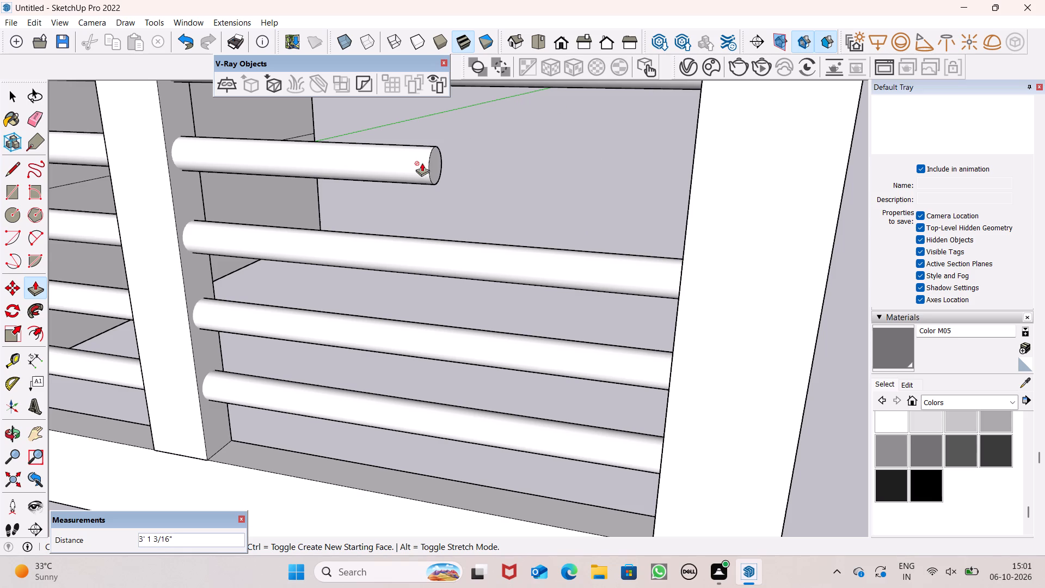
pyautogui.moveTo(437, 162); pyautogui.dragTo(706, 191)
pyautogui.scroll(-2, 615, 167)
pyautogui.scroll(1, 617, 169)
pyautogui.scroll(-1, 617, 169)
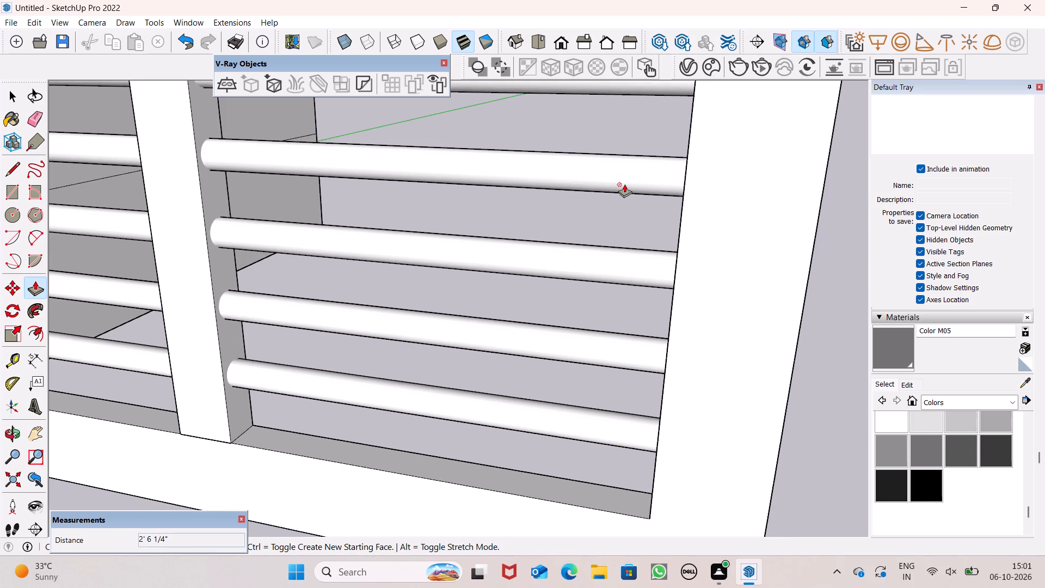
# Pick the dark brown Color C08 from the Colors material collection for the separate window frame.
pyautogui.scroll(-13, 647, 207)
pyautogui.scroll(1, 684, 270)
pyautogui.scroll(-3, 691, 322)
pyautogui.scroll(1, 722, 264)
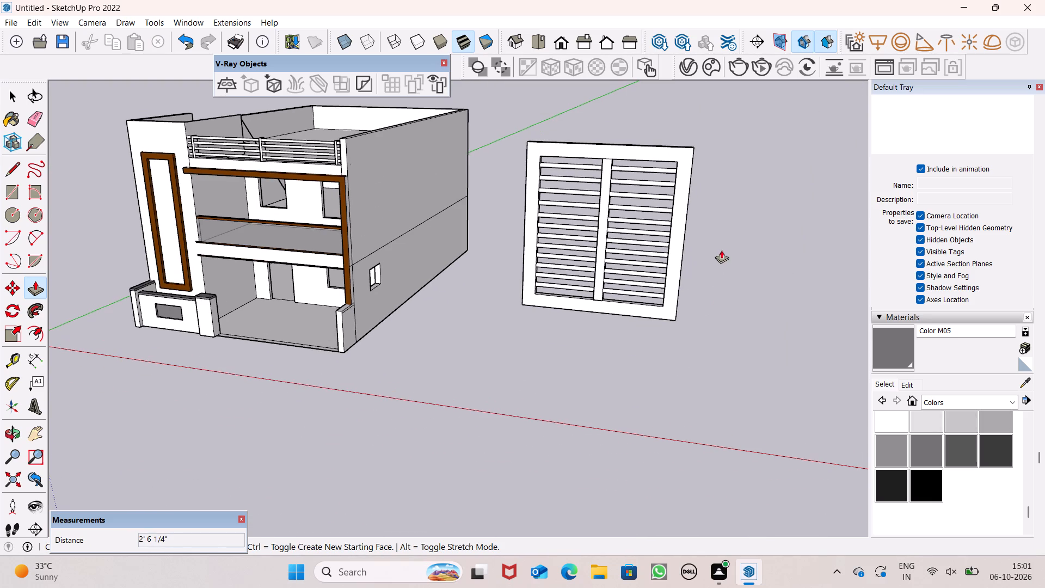
pyautogui.press('space')
pyautogui.press('space')
pyautogui.scroll(1, 928, 445)
pyautogui.scroll(-1, 928, 445)
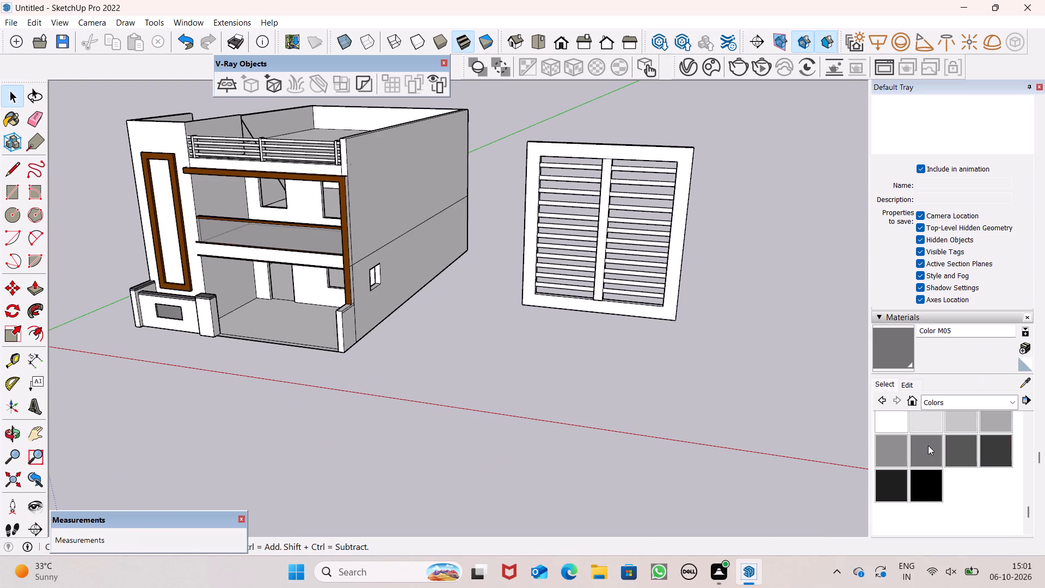
pyautogui.scroll(2, 928, 445)
pyautogui.scroll(-2, 932, 449)
pyautogui.scroll(10, 941, 452)
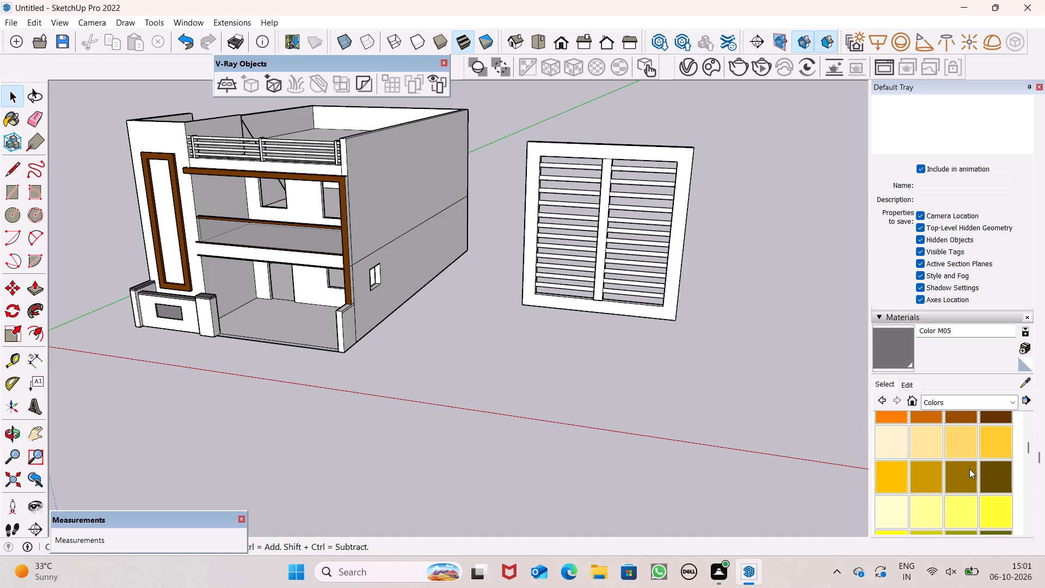
pyautogui.scroll(1, 972, 469)
pyautogui.click(988, 474)
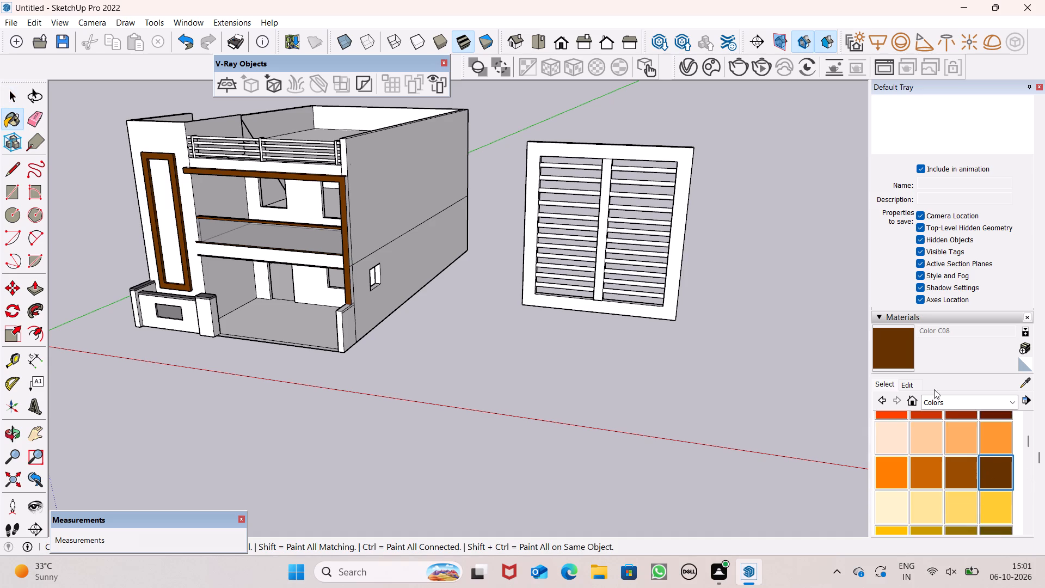
# Look through the edit settings of Color C08, covering colour, texture and opacity, and return to the swatches.
pyautogui.click(904, 389)
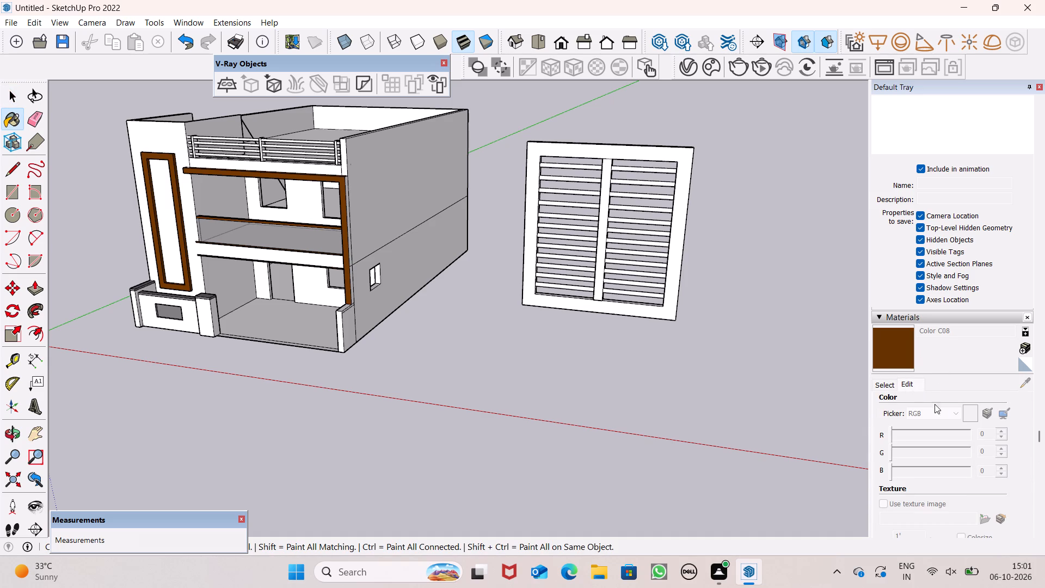
pyautogui.scroll(-3, 930, 402)
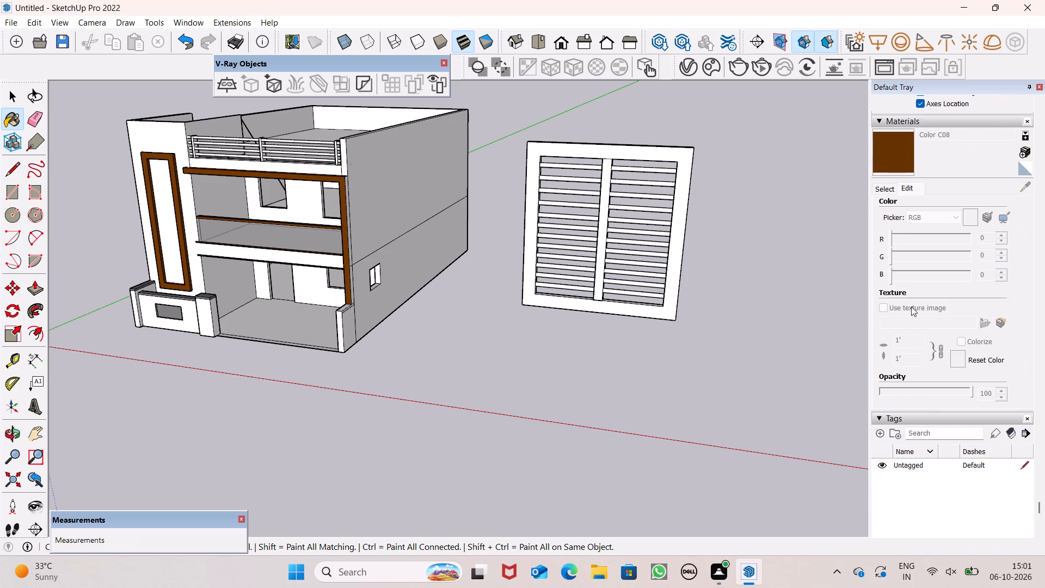
pyautogui.scroll(2, 908, 191)
pyautogui.scroll(-1, 971, 374)
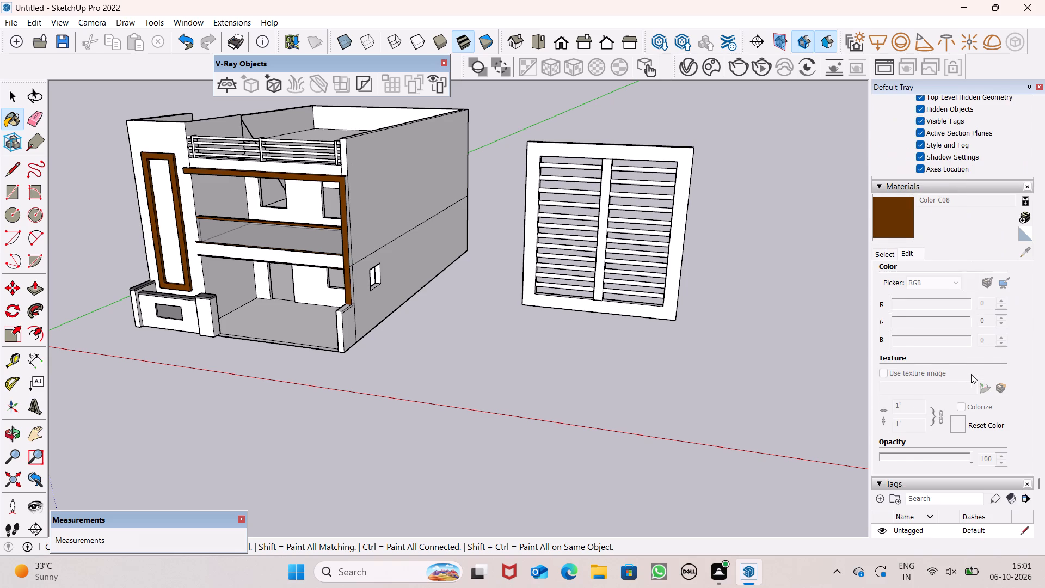
pyautogui.scroll(-1, 973, 384)
pyautogui.scroll(4, 964, 353)
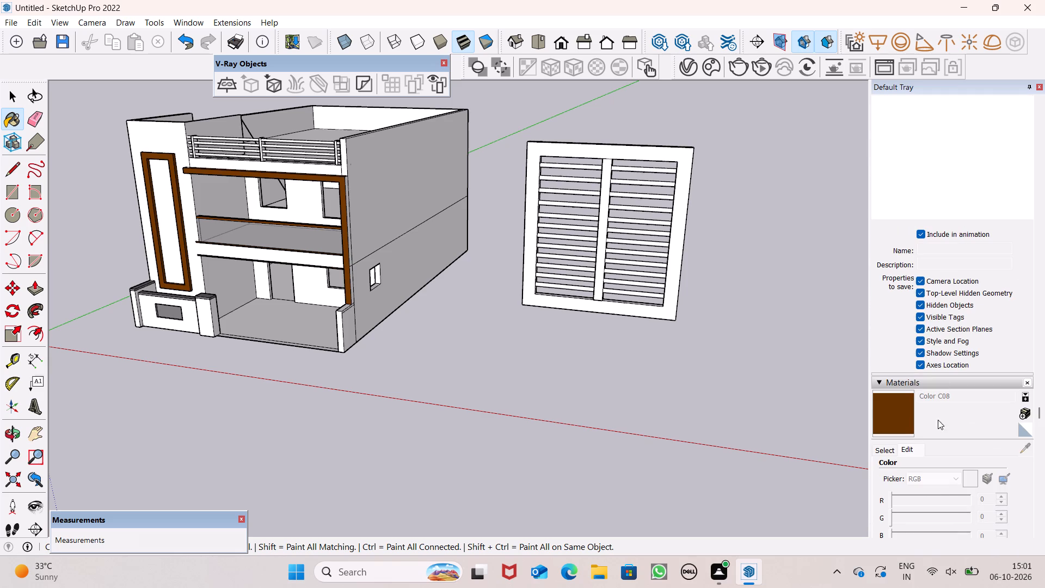
pyautogui.click(884, 450)
pyautogui.click(888, 426)
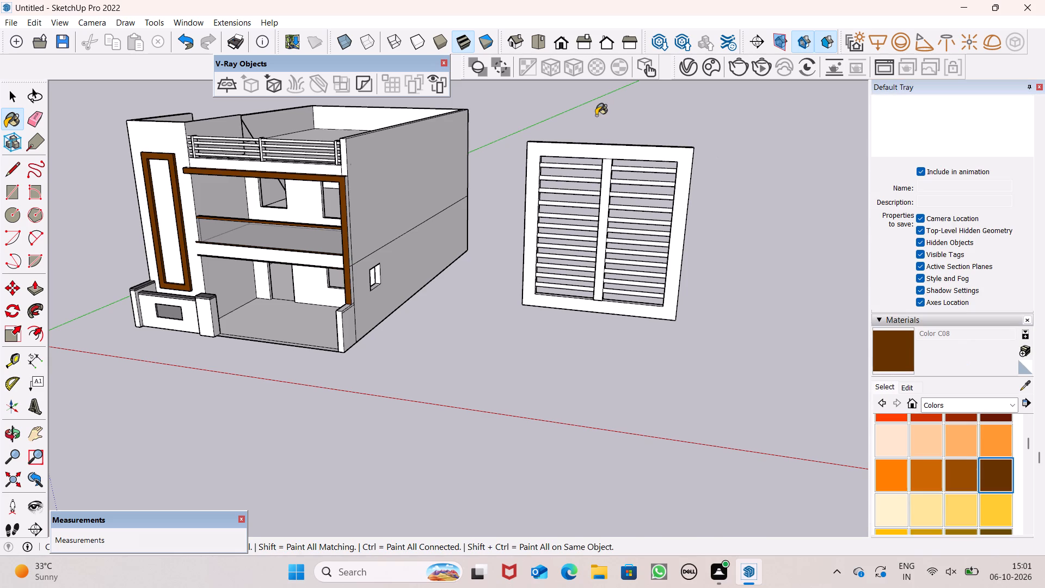
# Paint the front faces of the window's outer frame and centre post with Color C08.
pyautogui.scroll(5, 600, 120)
pyautogui.click(610, 183)
pyautogui.click(623, 222)
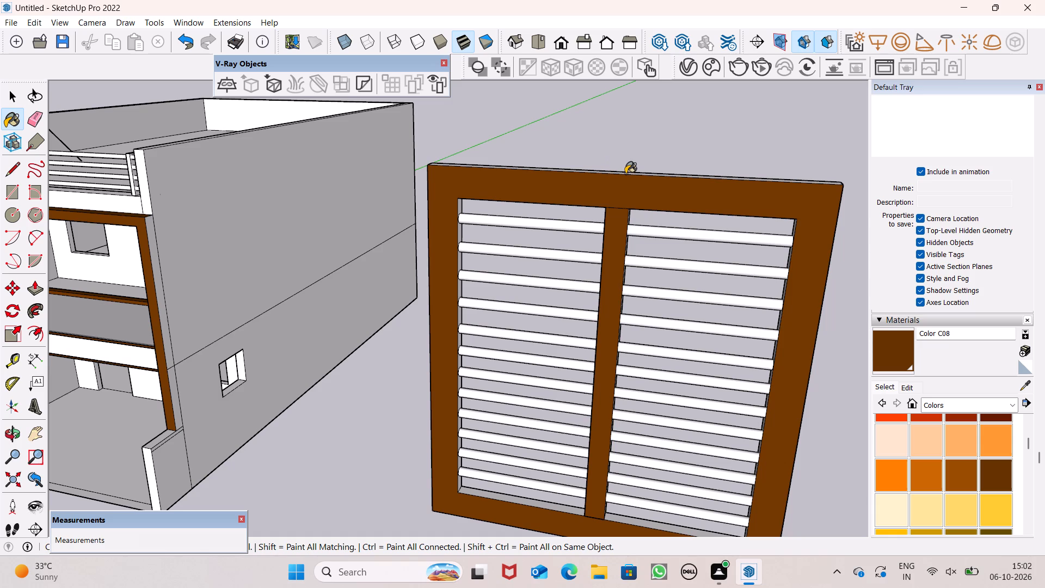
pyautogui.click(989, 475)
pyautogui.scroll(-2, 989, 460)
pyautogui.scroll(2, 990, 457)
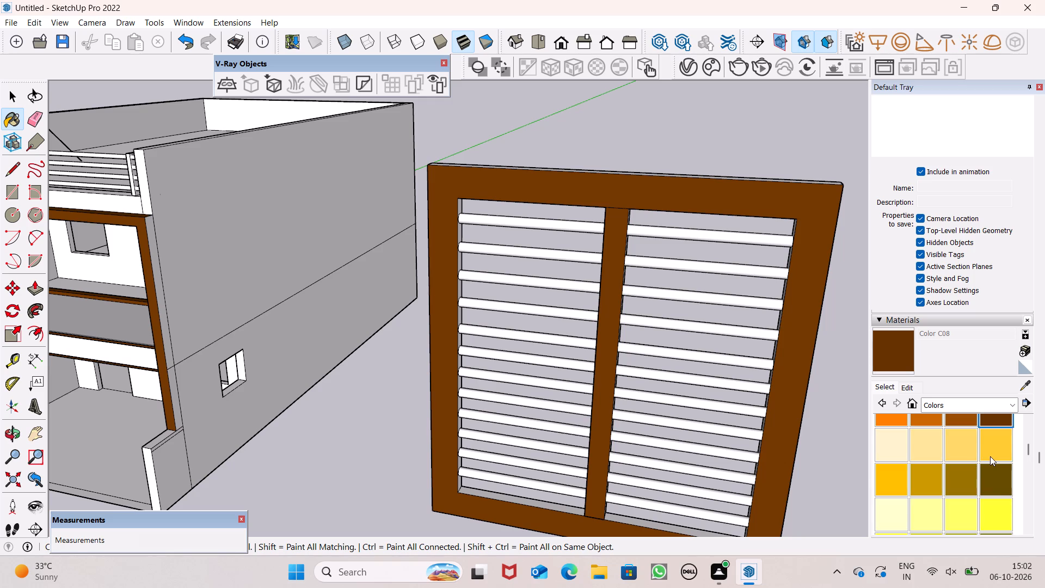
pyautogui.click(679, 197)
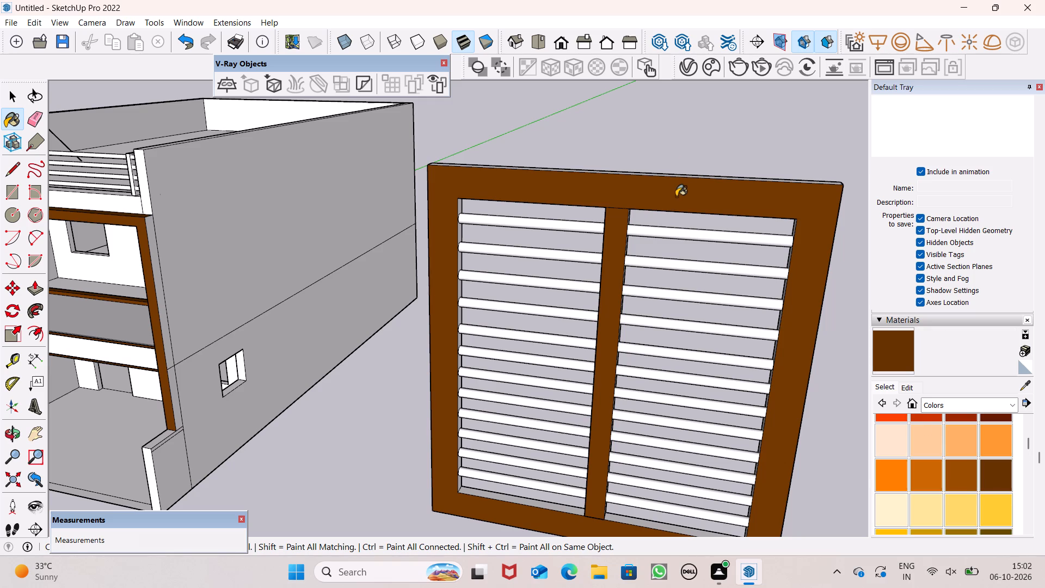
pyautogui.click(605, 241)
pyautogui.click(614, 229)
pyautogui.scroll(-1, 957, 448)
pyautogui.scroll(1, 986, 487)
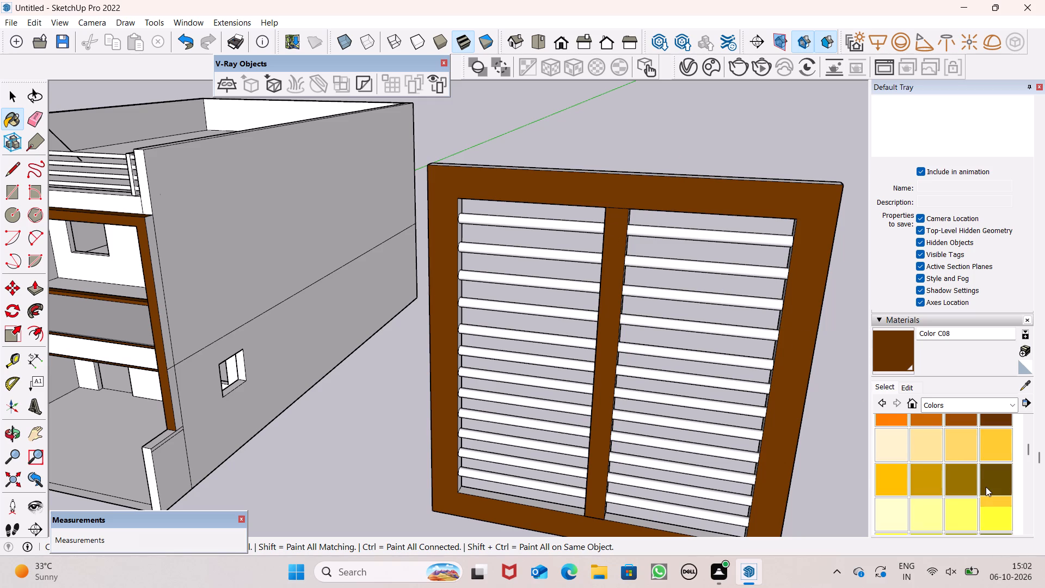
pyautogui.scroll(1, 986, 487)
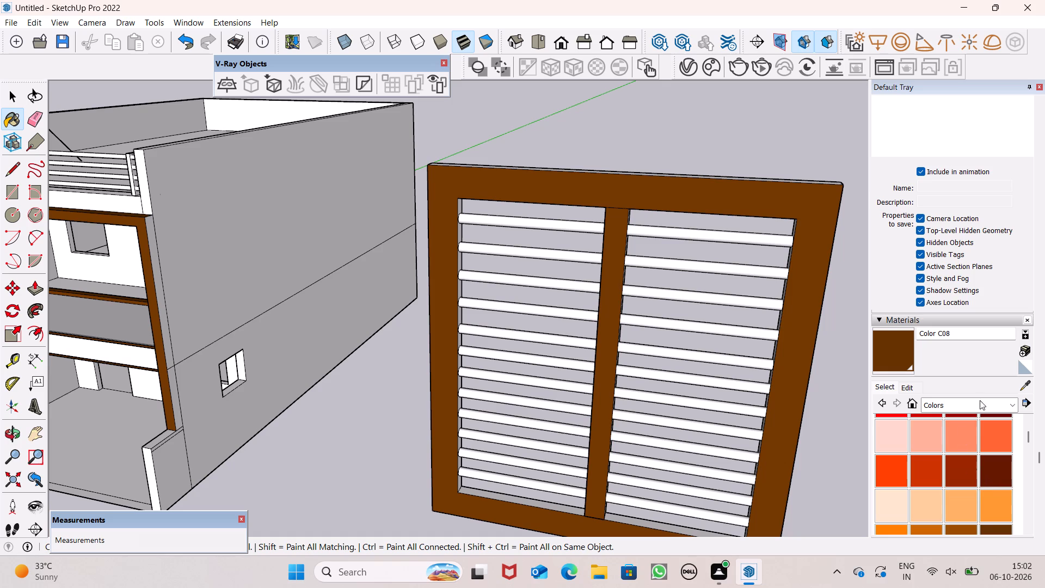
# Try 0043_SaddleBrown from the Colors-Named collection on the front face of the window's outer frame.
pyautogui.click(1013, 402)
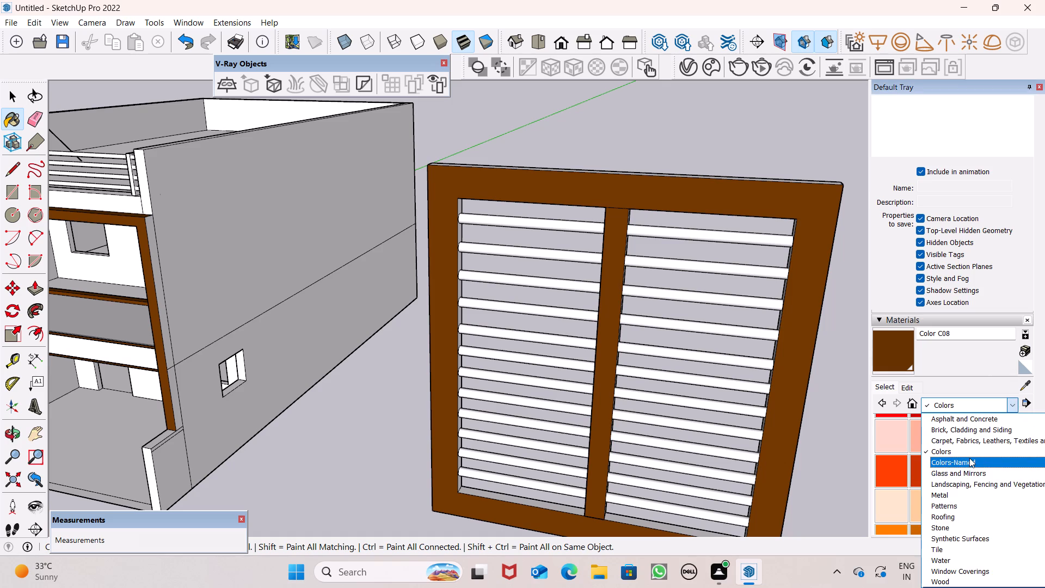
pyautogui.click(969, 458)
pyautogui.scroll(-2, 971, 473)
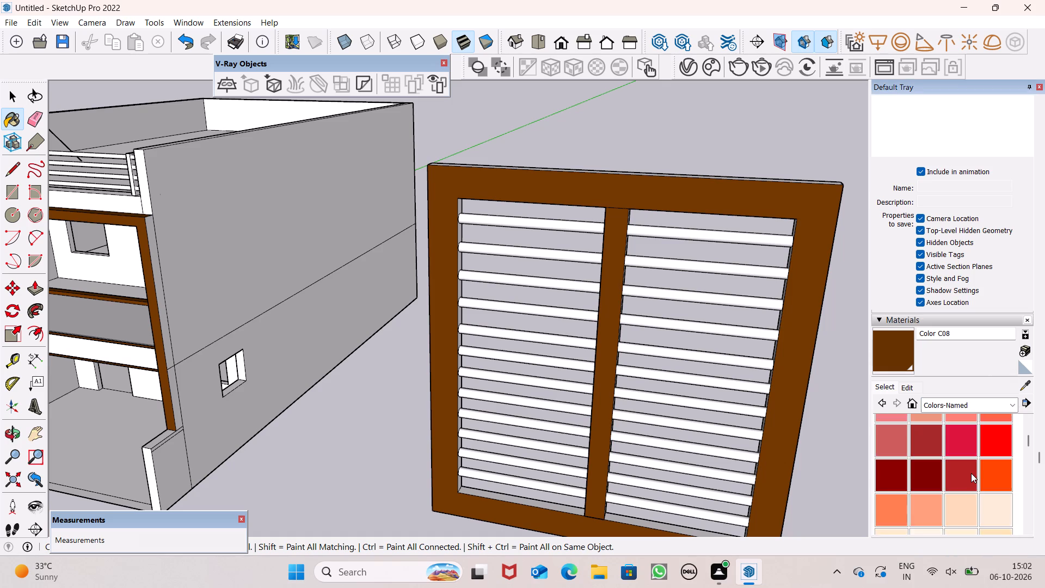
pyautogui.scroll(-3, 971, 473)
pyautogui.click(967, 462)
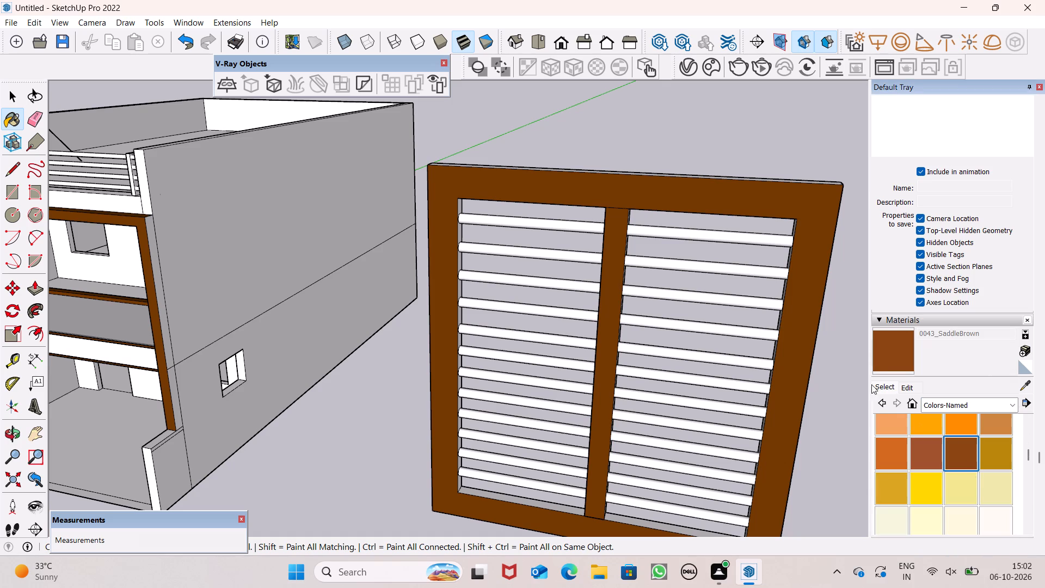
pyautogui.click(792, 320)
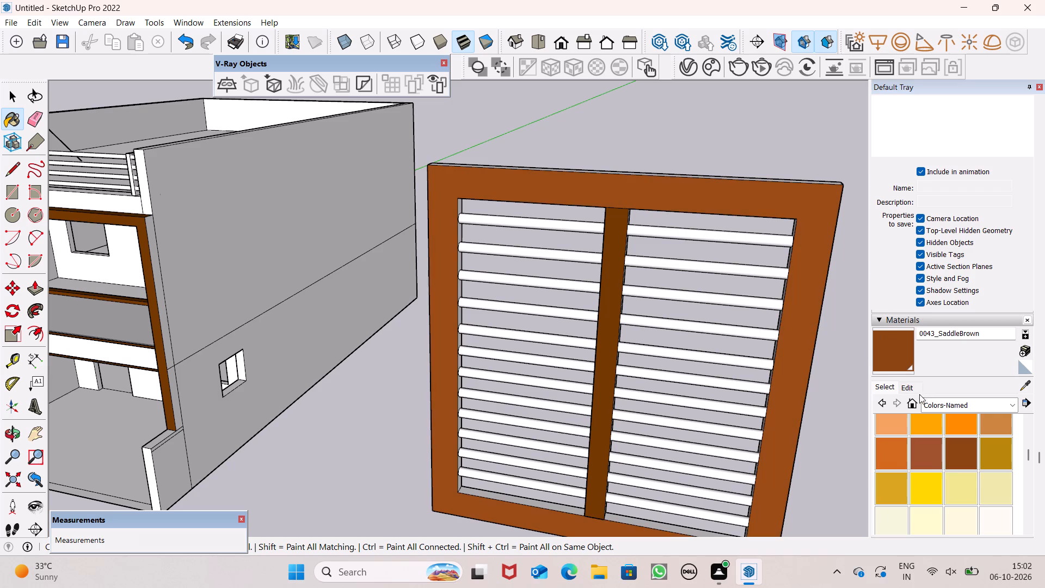
# Repaint the front face of the window's outer frame with Color C08 from the Colors collection.
pyautogui.click(1013, 407)
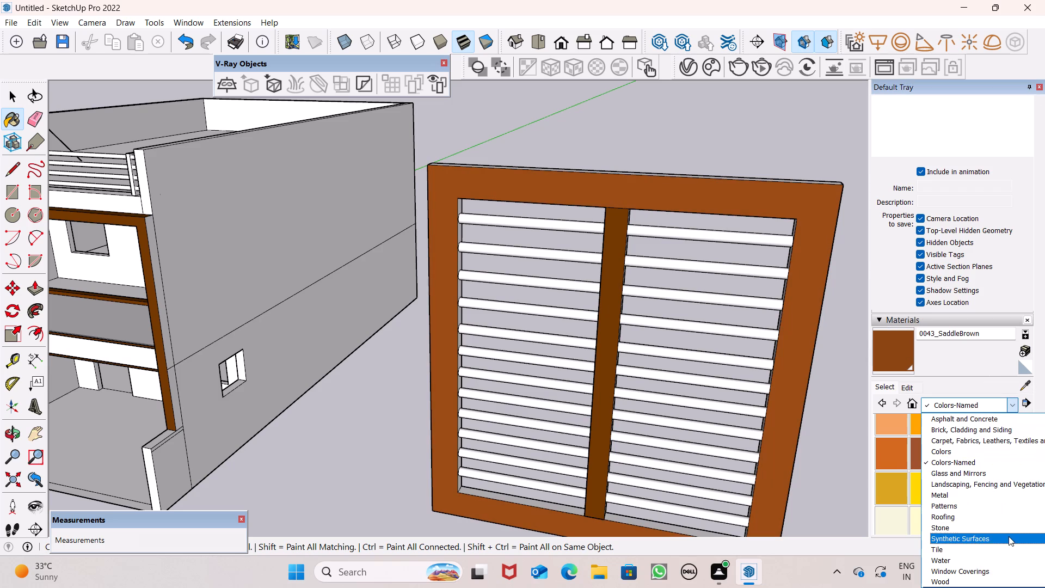
pyautogui.click(978, 454)
pyautogui.scroll(-1, 1004, 485)
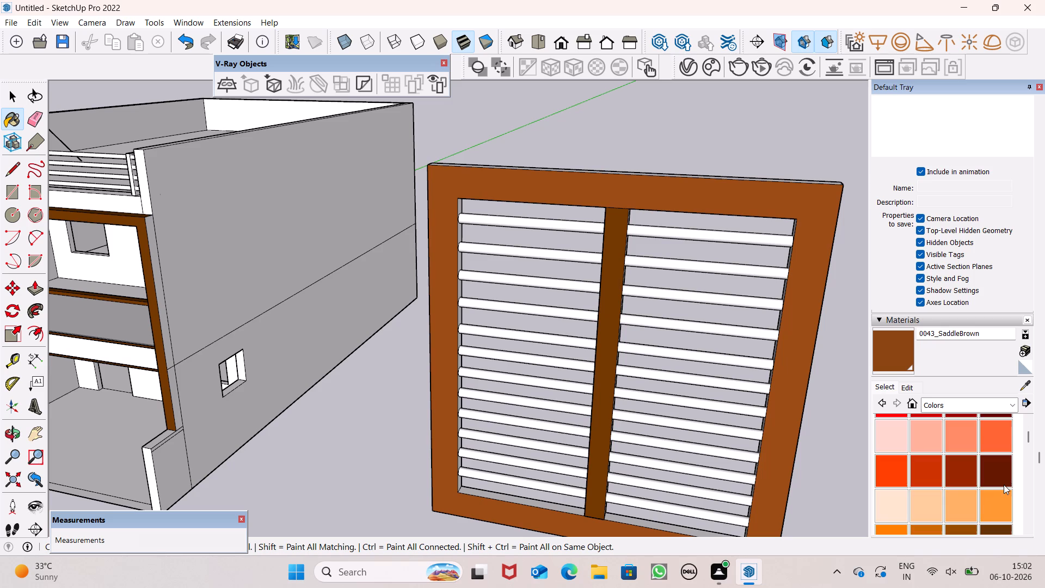
pyautogui.scroll(-1, 1004, 485)
pyautogui.click(990, 473)
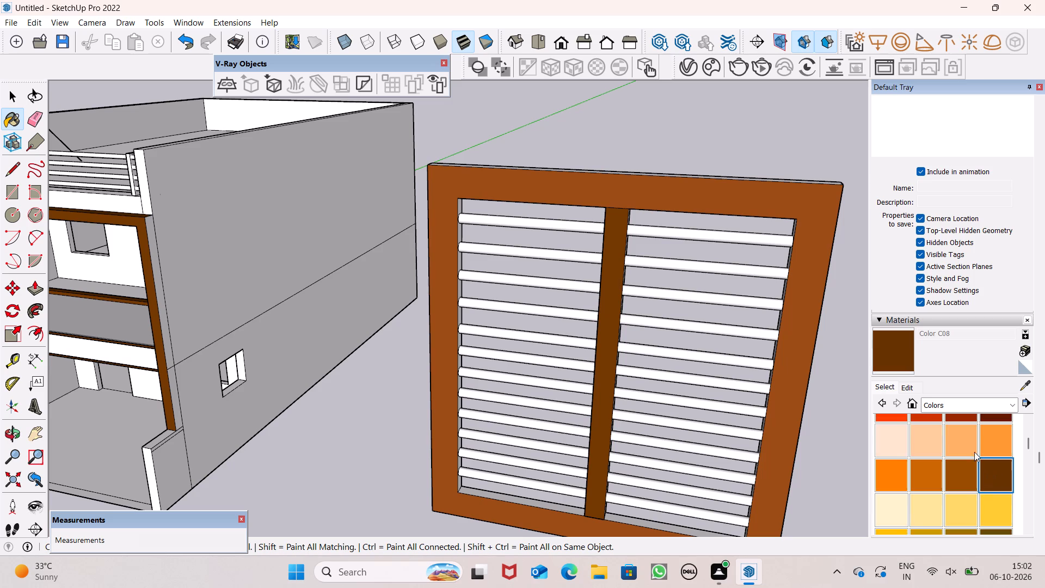
pyautogui.click(807, 314)
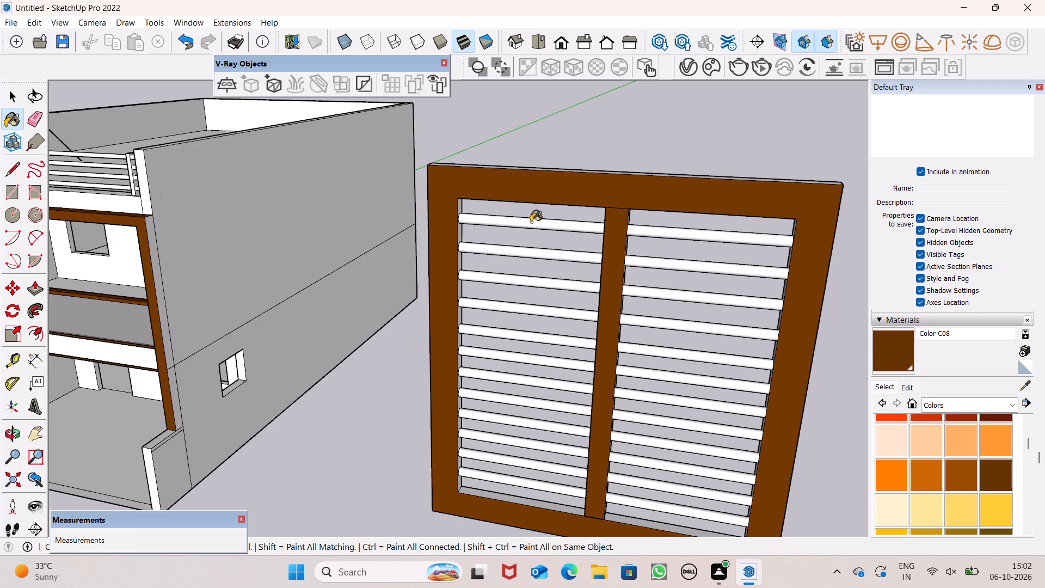
# Paint the inner side faces of the outer posts and both sides of the centre post with Color C08.
pyautogui.scroll(3, 530, 222)
pyautogui.scroll(6, 451, 221)
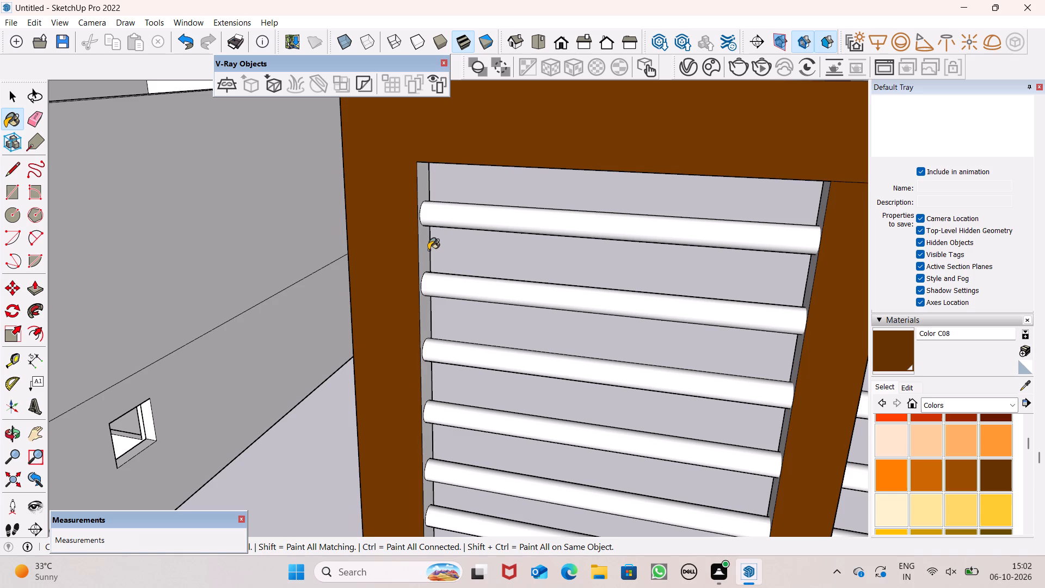
pyautogui.click(428, 250)
pyautogui.scroll(-12, 533, 228)
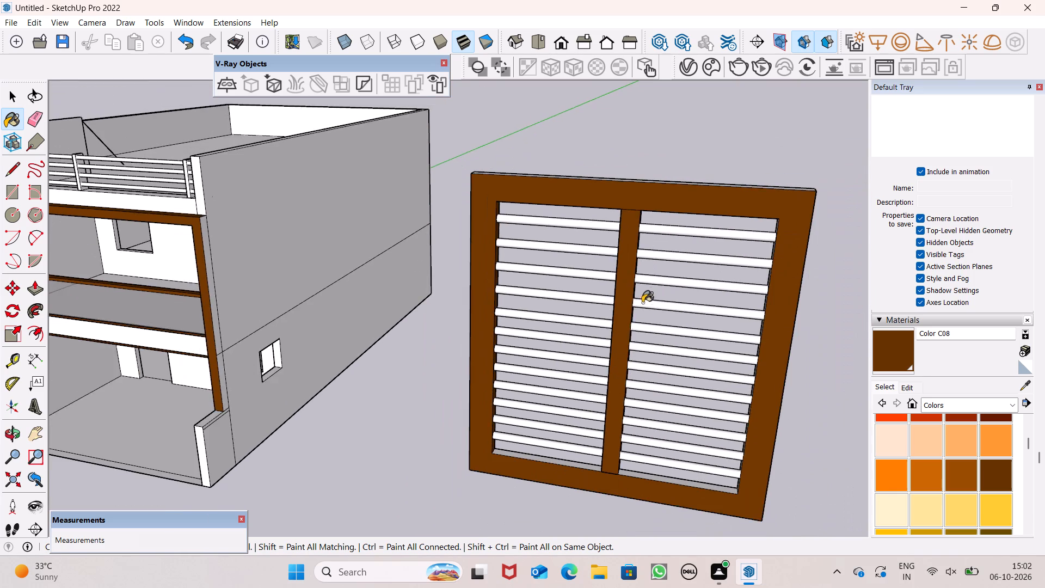
pyautogui.scroll(4, 640, 305)
pyautogui.moveTo(631, 310); pyautogui.dragTo(853, 319, button='middle')
pyautogui.scroll(6, 643, 280)
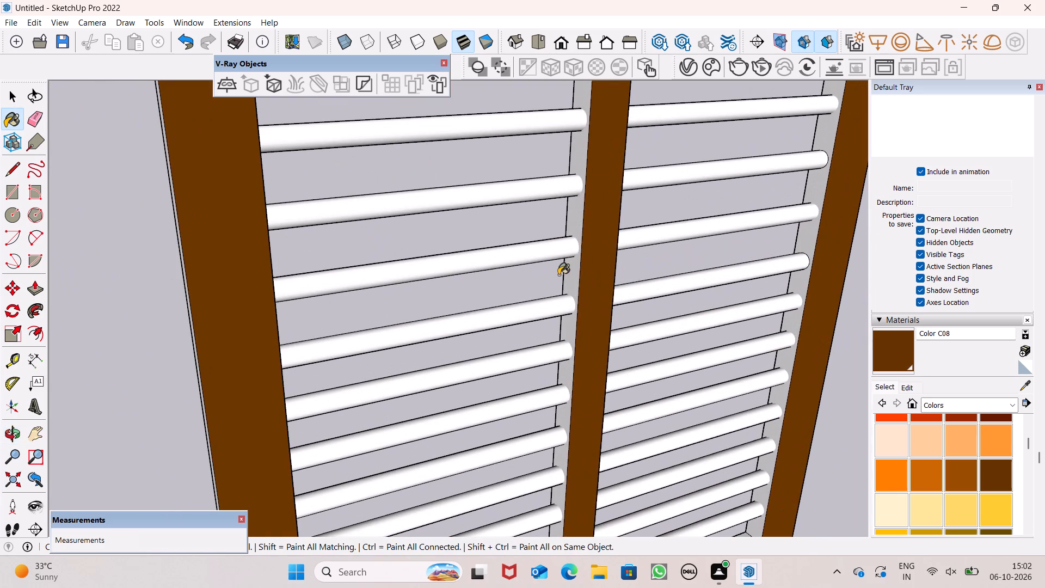
pyautogui.click(573, 273)
pyautogui.click(806, 253)
pyautogui.moveTo(793, 280); pyautogui.dragTo(794, 286, button='middle')
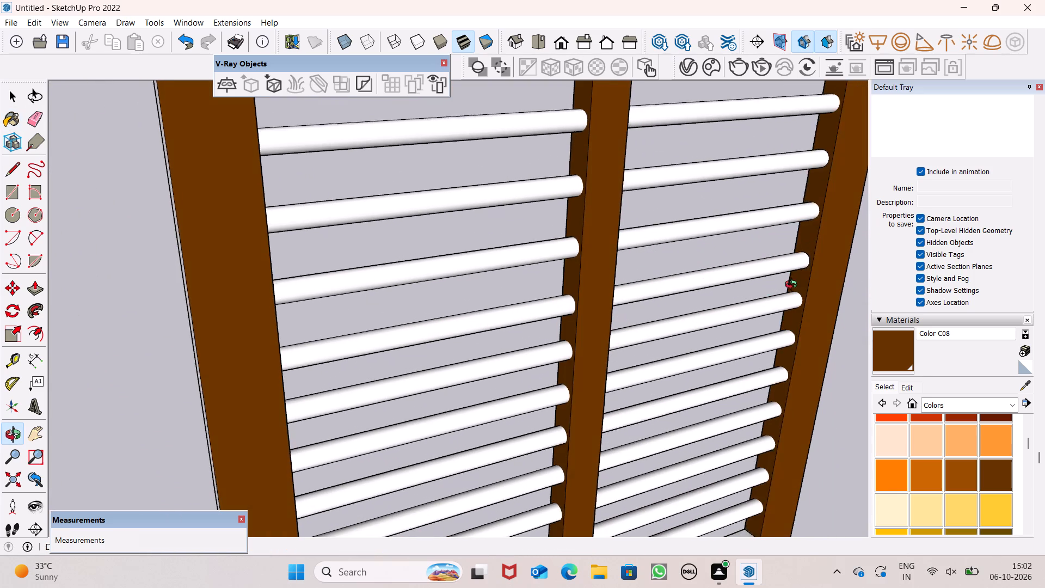
pyautogui.moveTo(794, 286); pyautogui.dragTo(445, 293, button='middle')
pyautogui.scroll(2, 493, 274)
pyautogui.click(505, 263)
pyautogui.scroll(-7, 593, 166)
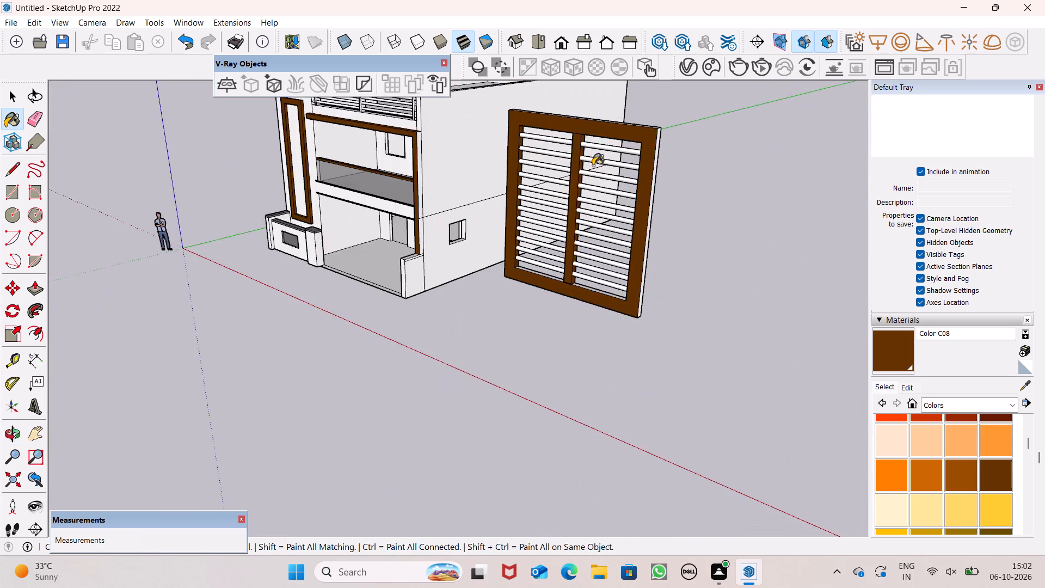
# Paint the inner bottom face of the window opening nearest the house with Color C08.
pyautogui.scroll(-1, 656, 168)
pyautogui.scroll(13, 550, 242)
pyautogui.scroll(-3, 577, 246)
pyautogui.scroll(1, 577, 246)
pyautogui.scroll(-1, 577, 246)
pyautogui.scroll(3, 542, 290)
pyautogui.click(523, 297)
# Paint the upper round bars in both panels of the window with Color C08.
pyautogui.scroll(-5, 574, 249)
pyautogui.scroll(-2, 621, 255)
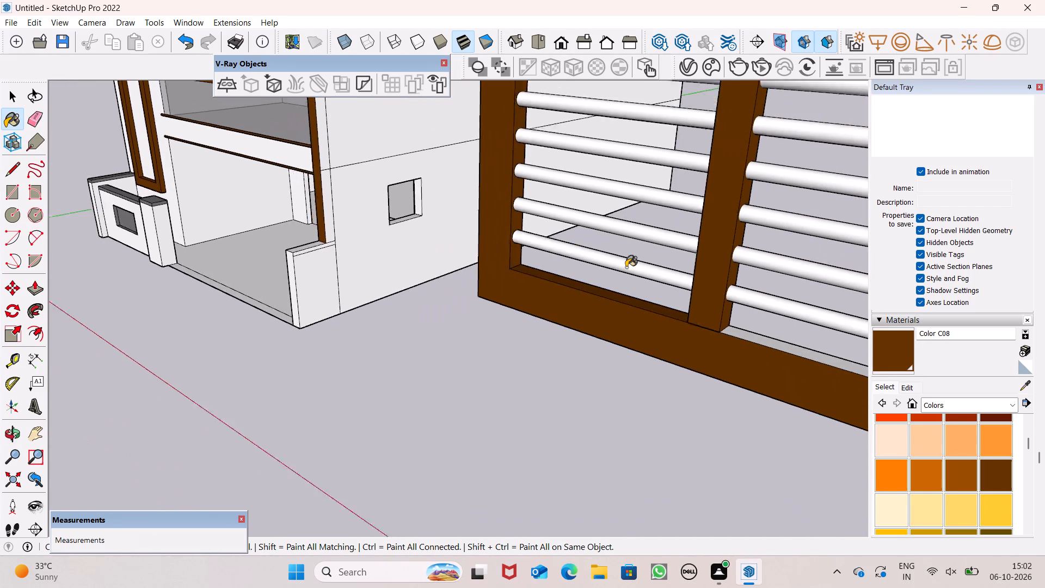
pyautogui.scroll(-4, 626, 267)
pyautogui.scroll(-14, 695, 327)
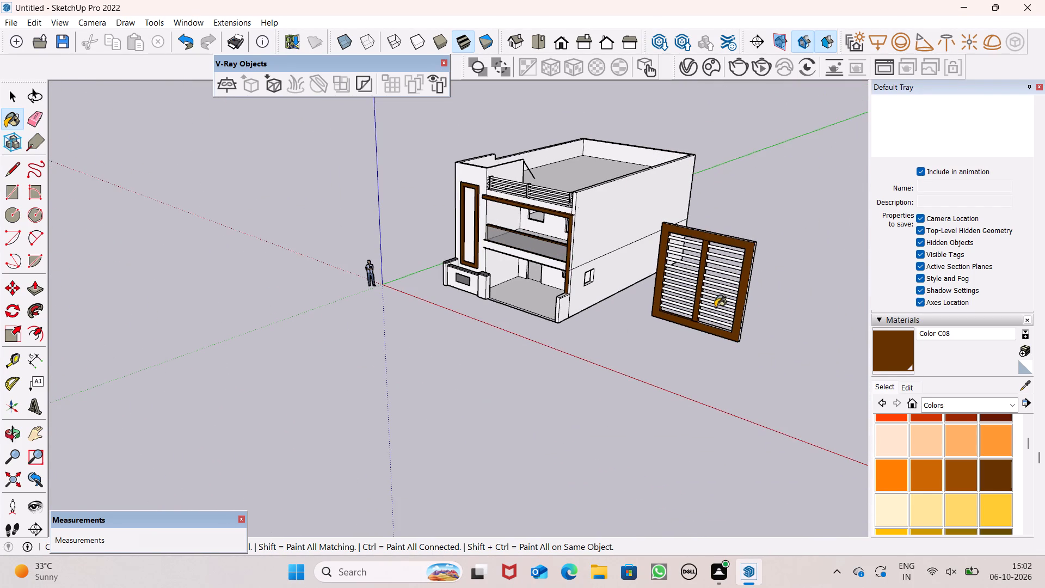
pyautogui.scroll(12, 680, 235)
pyautogui.click(700, 248)
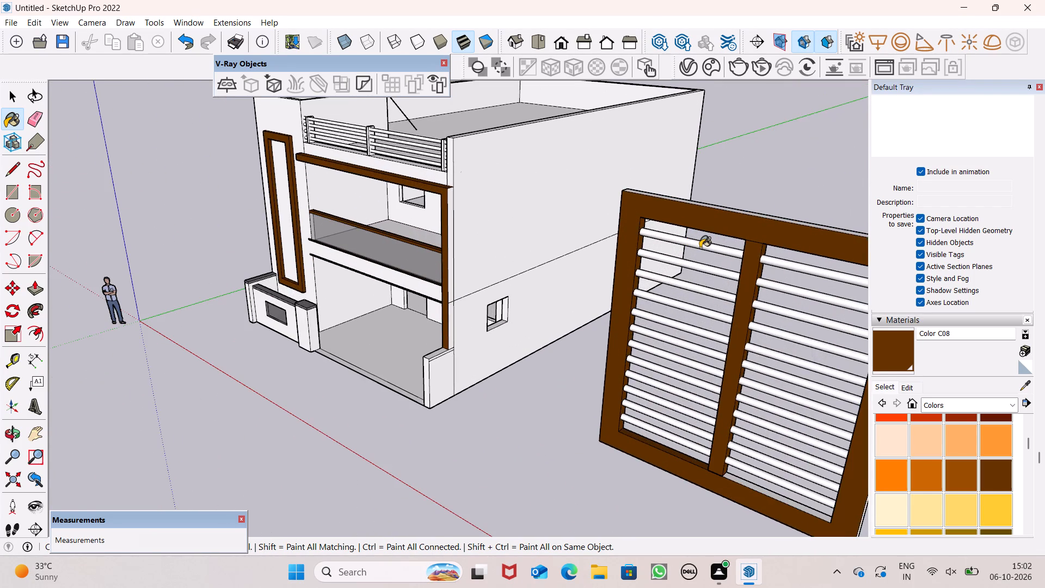
pyautogui.click(714, 276)
pyautogui.click(708, 295)
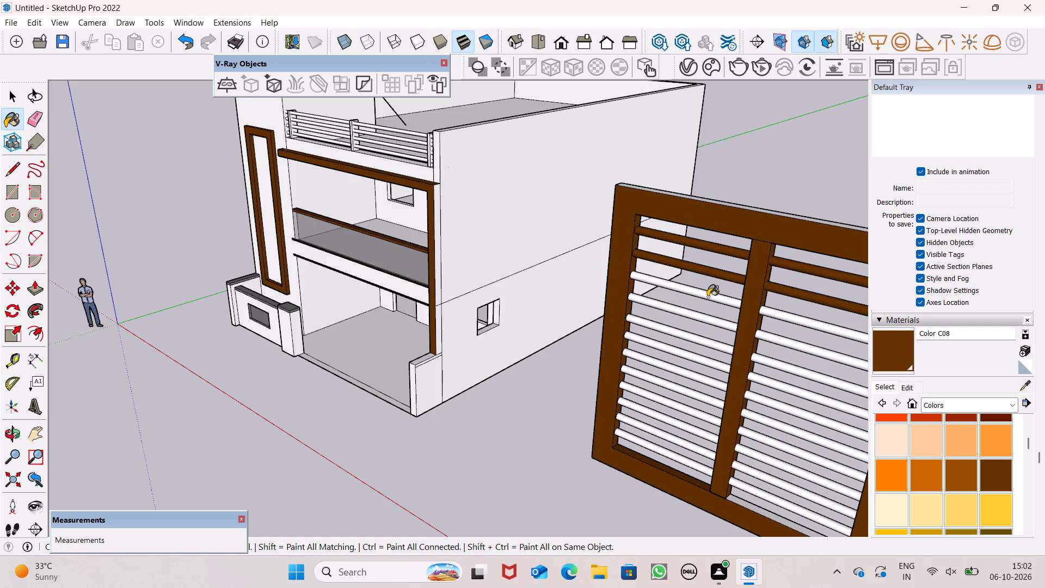
pyautogui.moveTo(694, 315); pyautogui.dragTo(693, 320)
pyautogui.click(687, 330)
pyautogui.click(680, 348)
pyautogui.moveTo(671, 356); pyautogui.dragTo(667, 361)
pyautogui.click(663, 364)
pyautogui.click(656, 377)
pyautogui.click(655, 380)
pyautogui.click(651, 387)
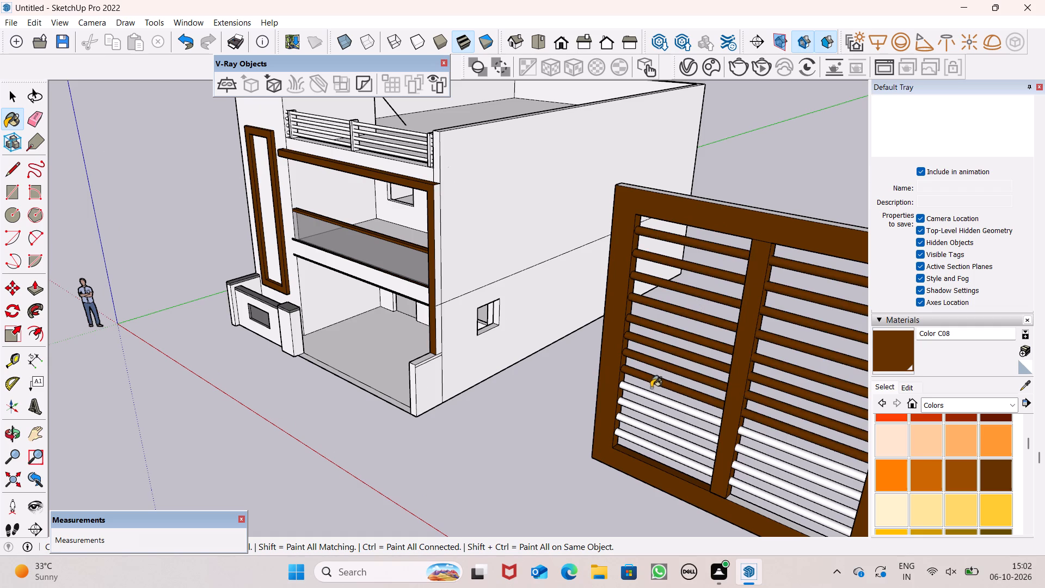
# Paint the remaining lower round bars in both window panels with Color C08.
pyautogui.click(648, 400)
pyautogui.click(647, 405)
pyautogui.click(643, 408)
pyautogui.moveTo(643, 416); pyautogui.dragTo(640, 430)
pyautogui.click(640, 430)
pyautogui.moveTo(638, 432); pyautogui.dragTo(640, 439)
pyautogui.click(640, 439)
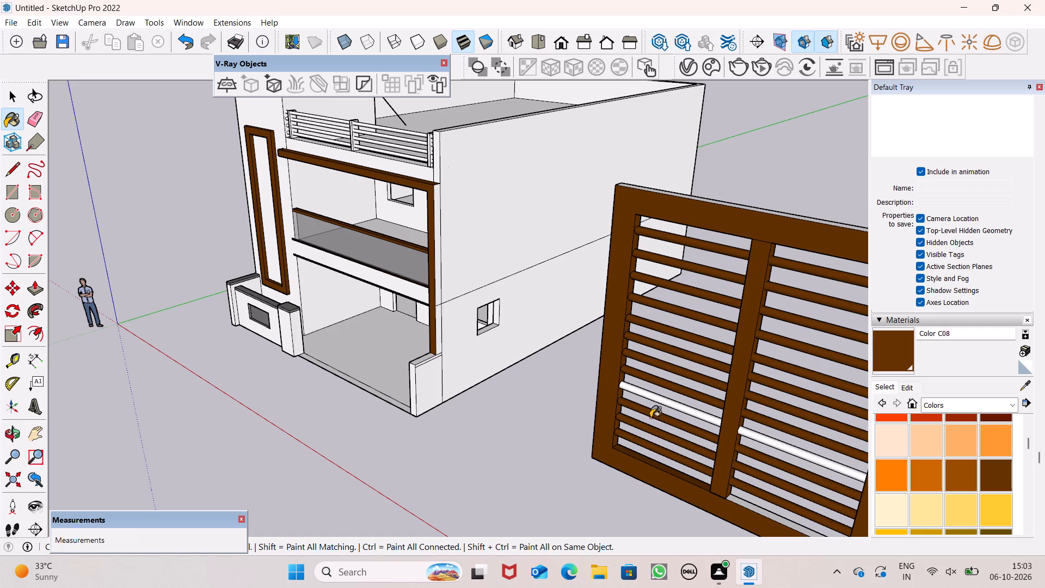
pyautogui.click(661, 405)
# Paint the frame's outer side face farthest from the house and its top face with Color C08.
pyautogui.scroll(-10, 648, 293)
pyautogui.moveTo(729, 281); pyautogui.dragTo(568, 310, button='middle')
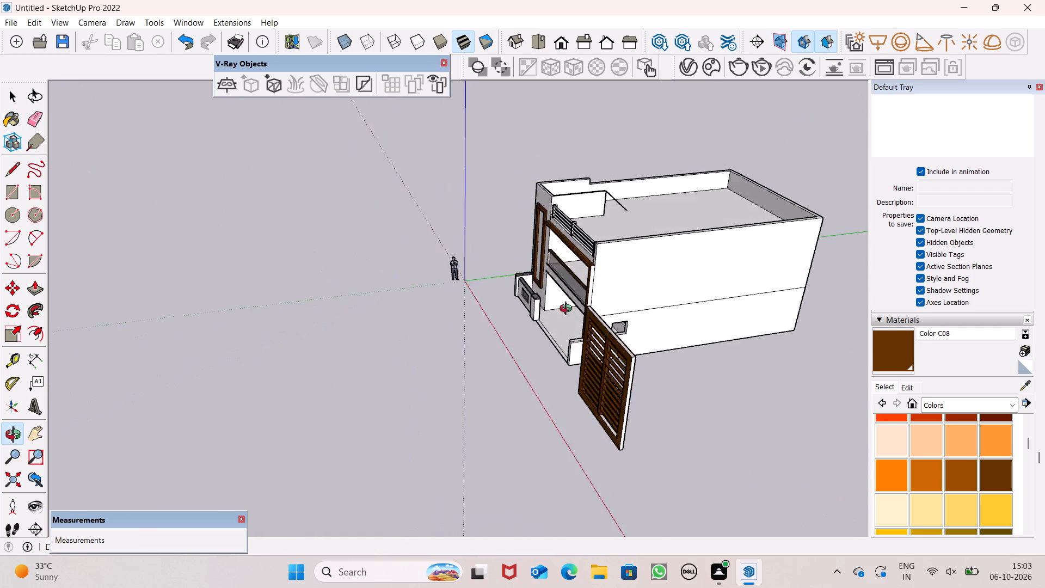
pyautogui.moveTo(568, 310); pyautogui.dragTo(431, 281, button='middle')
pyautogui.scroll(7, 425, 332)
pyautogui.click(530, 382)
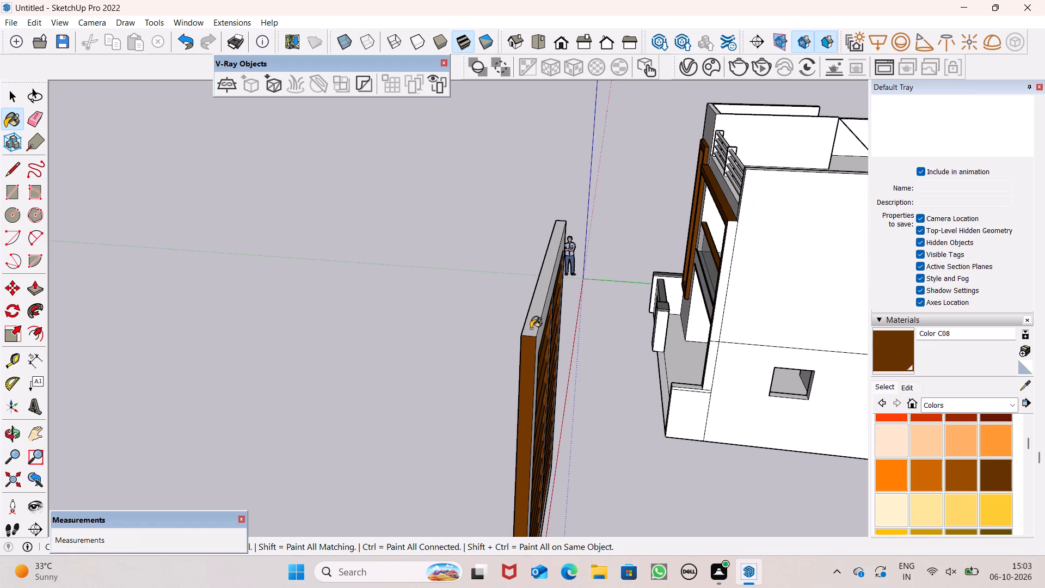
pyautogui.click(531, 328)
# Paint the back face of the window's outer frame and the back of its centre post with Color C08.
pyautogui.moveTo(551, 316); pyautogui.dragTo(380, 251, button='middle')
pyautogui.click(382, 249)
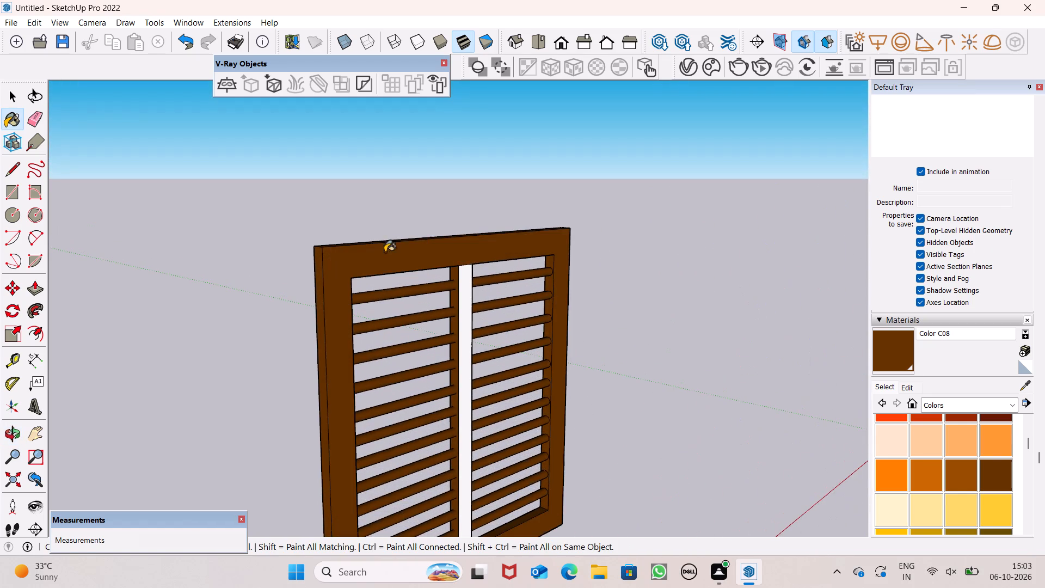
pyautogui.scroll(-3, 423, 229)
pyautogui.scroll(5, 454, 344)
pyautogui.click(447, 347)
pyautogui.scroll(-1, 452, 329)
pyautogui.scroll(1, 453, 334)
pyautogui.scroll(-4, 454, 335)
pyautogui.scroll(6, 403, 492)
pyautogui.click(413, 417)
pyautogui.scroll(1, 413, 417)
pyautogui.scroll(-1, 453, 362)
pyautogui.scroll(1, 456, 365)
pyautogui.scroll(-1, 456, 365)
pyautogui.scroll(1, 457, 367)
pyautogui.scroll(-9, 493, 379)
pyautogui.scroll(1, 546, 372)
# Paint the frame's outer side face nearest the house with Color C08.
pyautogui.moveTo(546, 372); pyautogui.dragTo(1044, 409, button='middle')
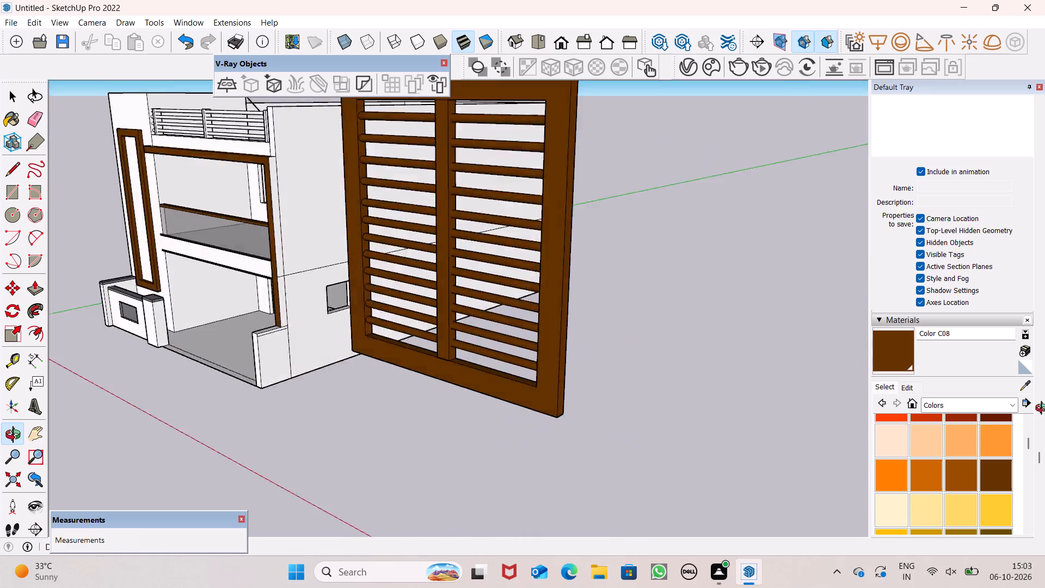
pyautogui.moveTo(1044, 409); pyautogui.dragTo(1044, 325, button='middle')
pyautogui.moveTo(372, 316); pyautogui.dragTo(628, 382, button='middle')
pyautogui.scroll(5, 628, 382)
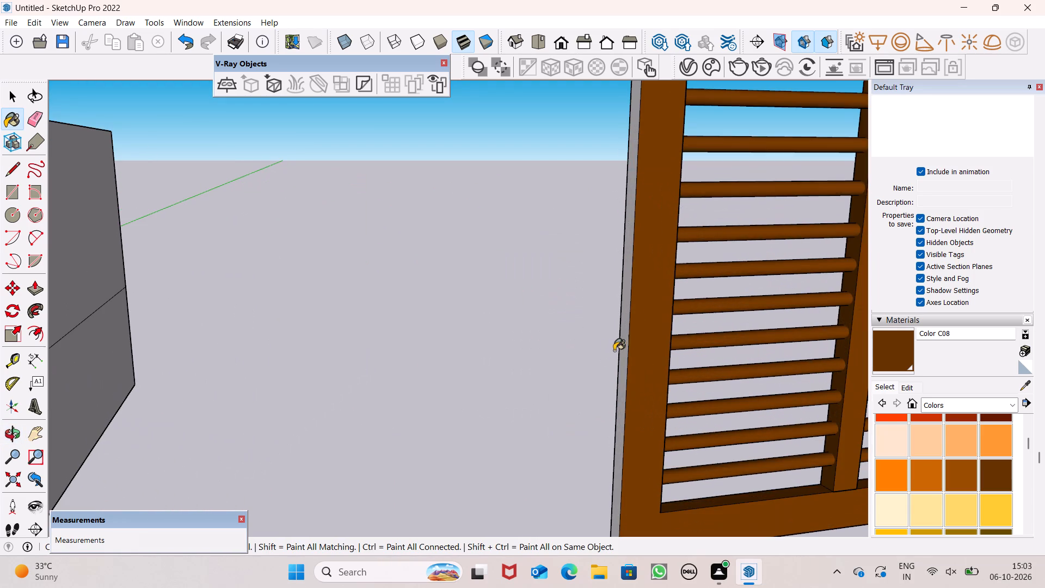
pyautogui.click(624, 349)
# Select the entire two-panel window with its frame and bars and make it a group.
pyautogui.scroll(-8, 551, 277)
pyautogui.press('space')
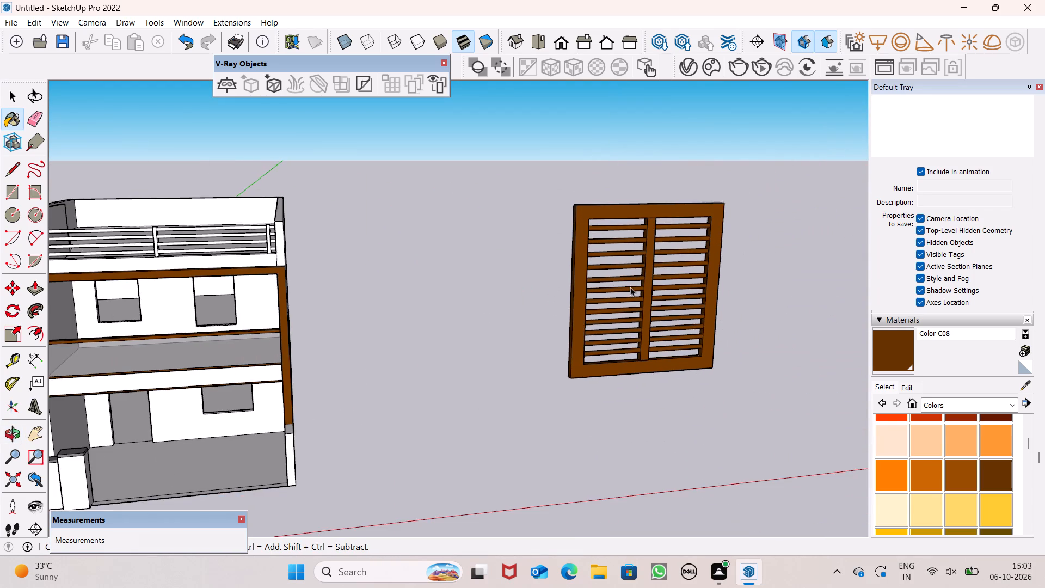
pyautogui.scroll(-1, 634, 290)
pyautogui.scroll(5, 741, 326)
pyautogui.moveTo(743, 323); pyautogui.dragTo(655, 382, button='middle')
pyautogui.scroll(-3, 663, 317)
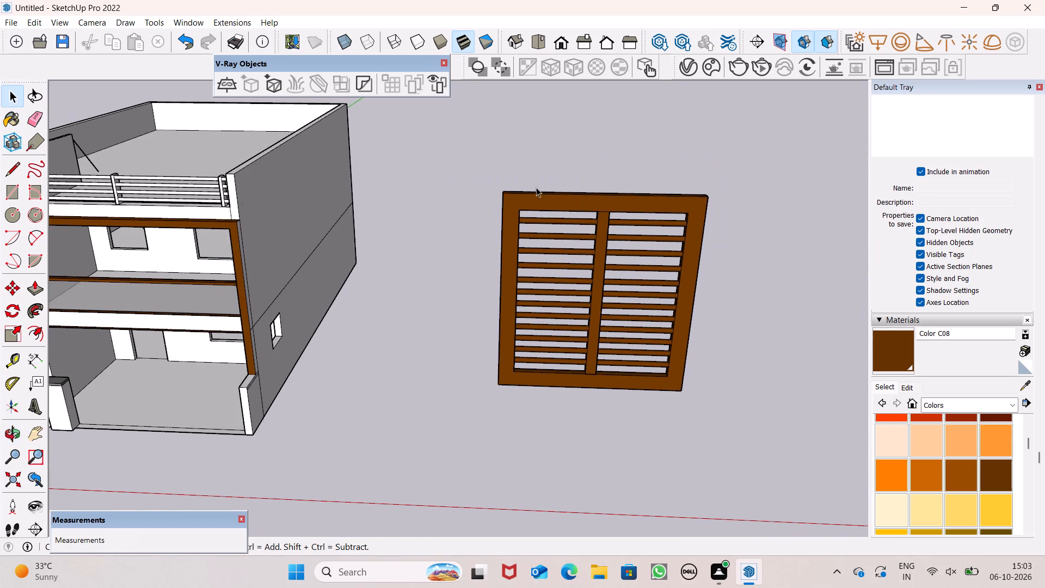
pyautogui.moveTo(472, 154); pyautogui.dragTo(758, 443)
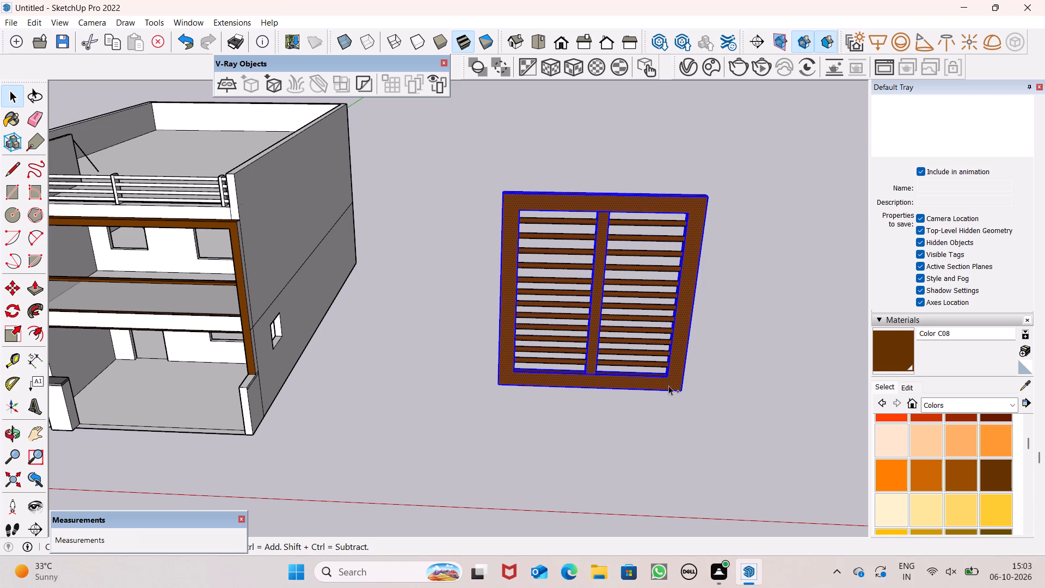
pyautogui.keyDown('ctrl'); pyautogui.rightClick(658, 356); pyautogui.keyUp('ctrl')
pyautogui.keyDown('ctrl'); pyautogui.click(702, 170); pyautogui.keyUp('ctrl')
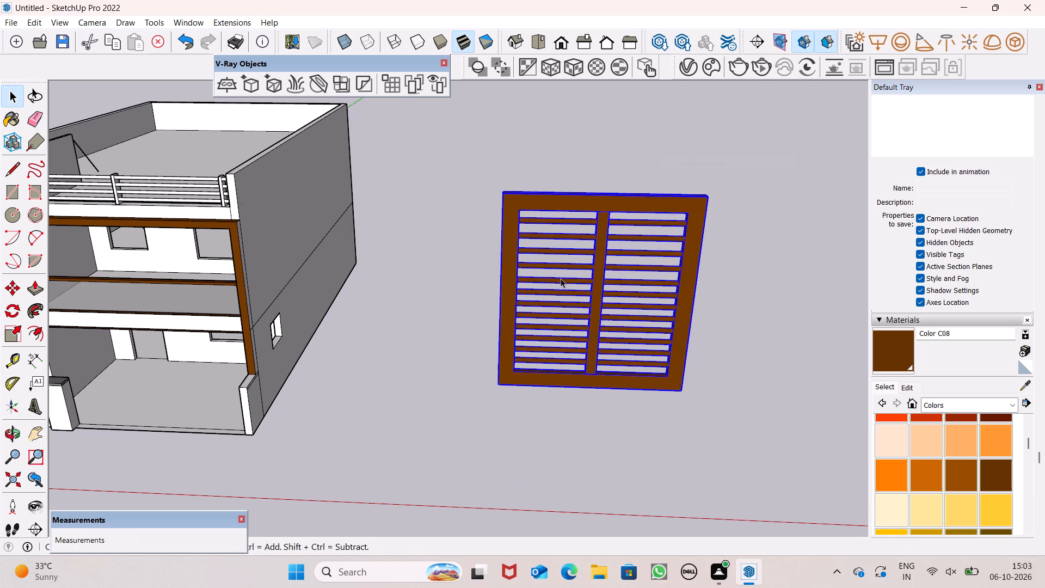
# Move the window group about 52' 9" to the house, placing it inside the ground-floor porch.
pyautogui.scroll(-6, 561, 279)
pyautogui.press('m')
pyautogui.press('Return')
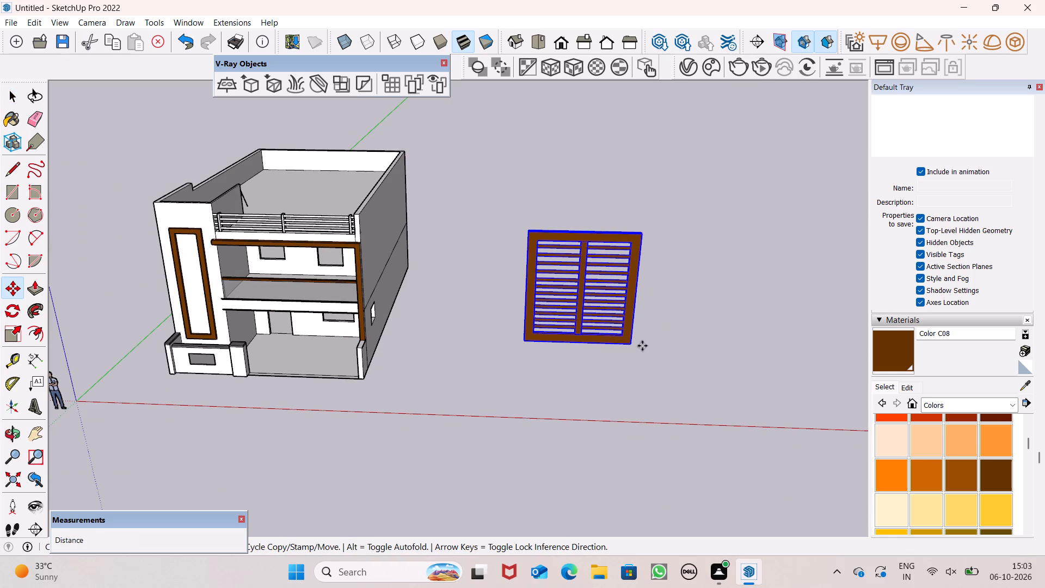
pyautogui.moveTo(631, 344); pyautogui.dragTo(340, 341)
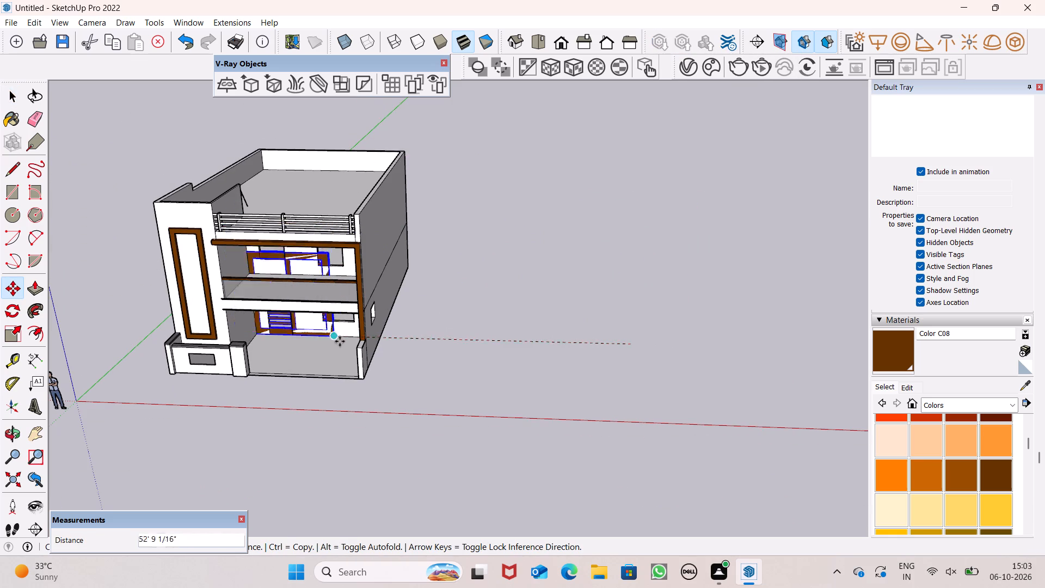
pyautogui.moveTo(340, 341); pyautogui.dragTo(343, 345)
# Scale the window group down uniformly to 0.40 from its upper corner.
pyautogui.scroll(7, 271, 268)
pyautogui.moveTo(313, 326); pyautogui.dragTo(274, 249, button='middle')
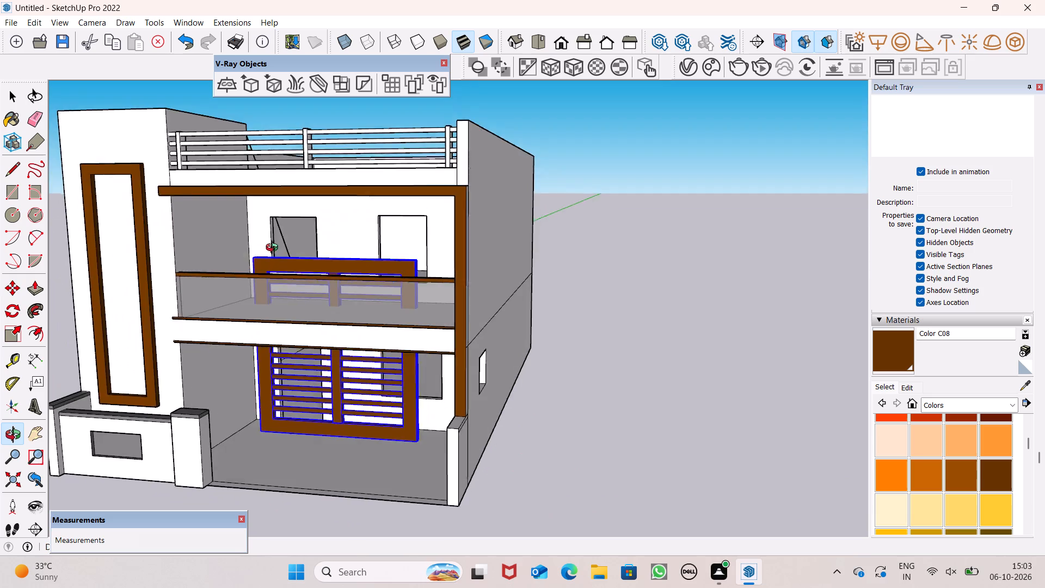
pyautogui.moveTo(274, 249); pyautogui.dragTo(342, 254, button='middle')
pyautogui.click(5, 338)
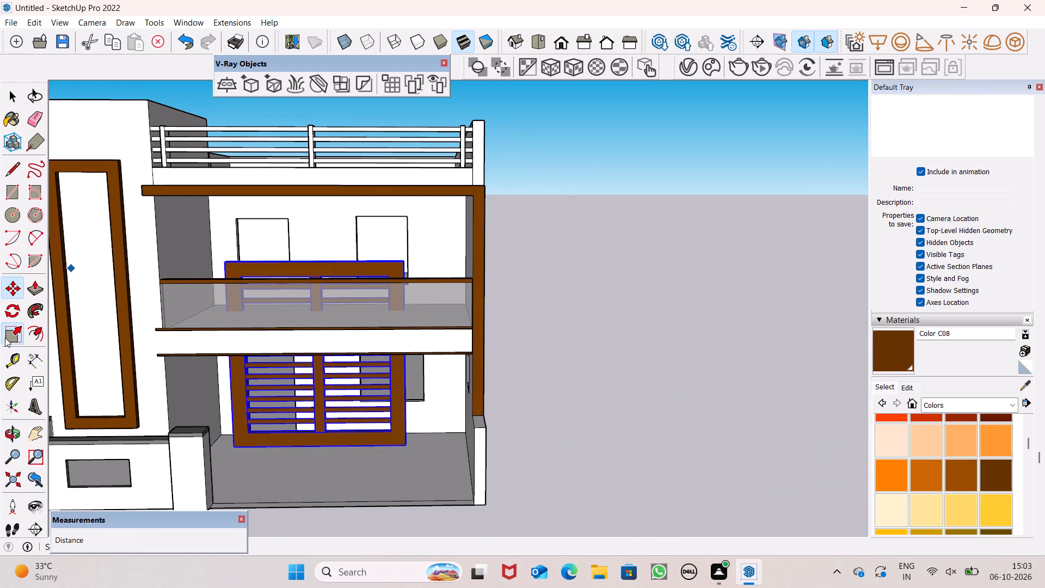
pyautogui.moveTo(222, 260); pyautogui.dragTo(282, 349)
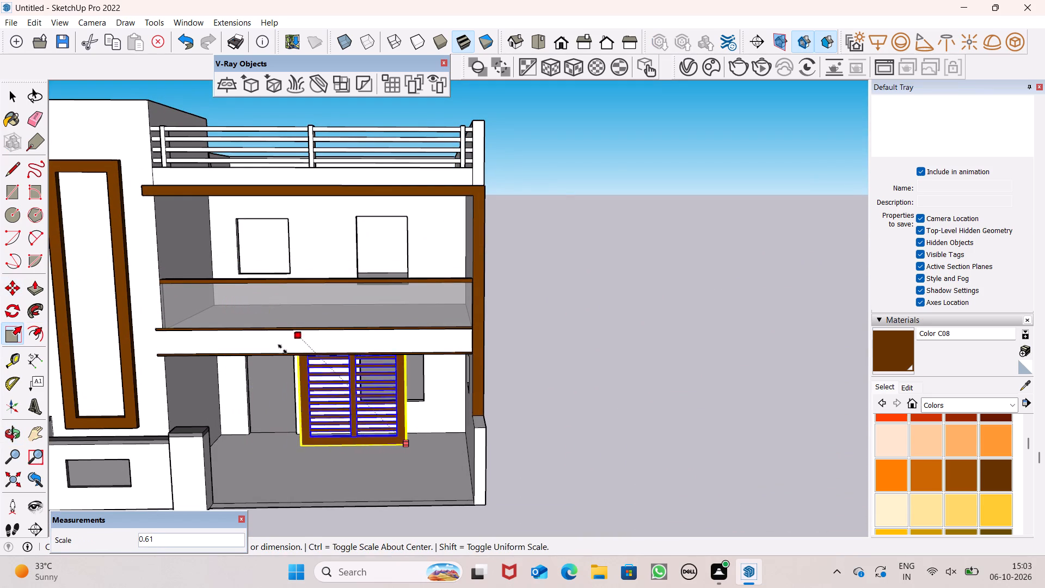
pyautogui.moveTo(282, 349); pyautogui.dragTo(305, 405)
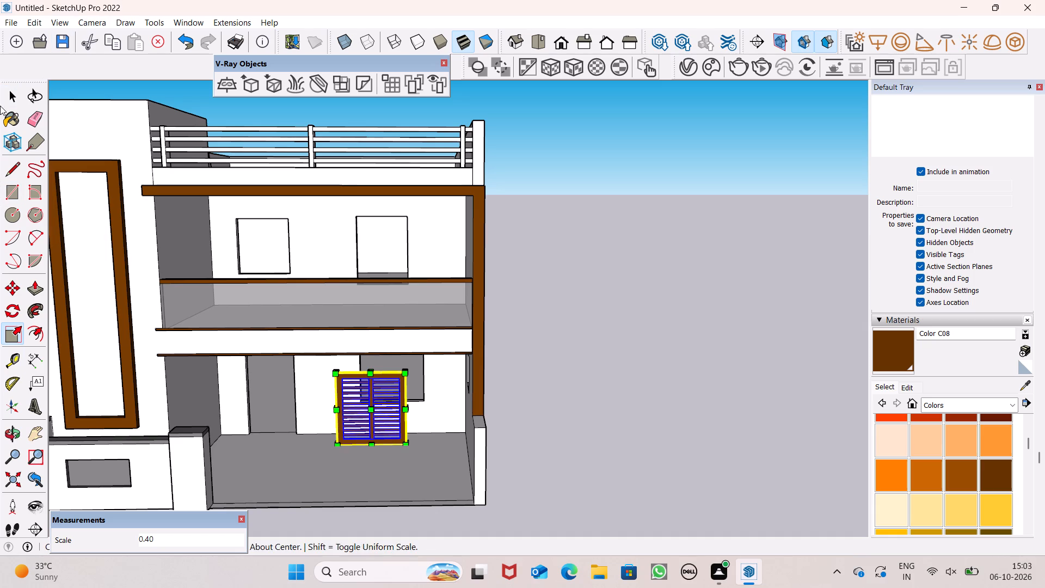
pyautogui.press('space')
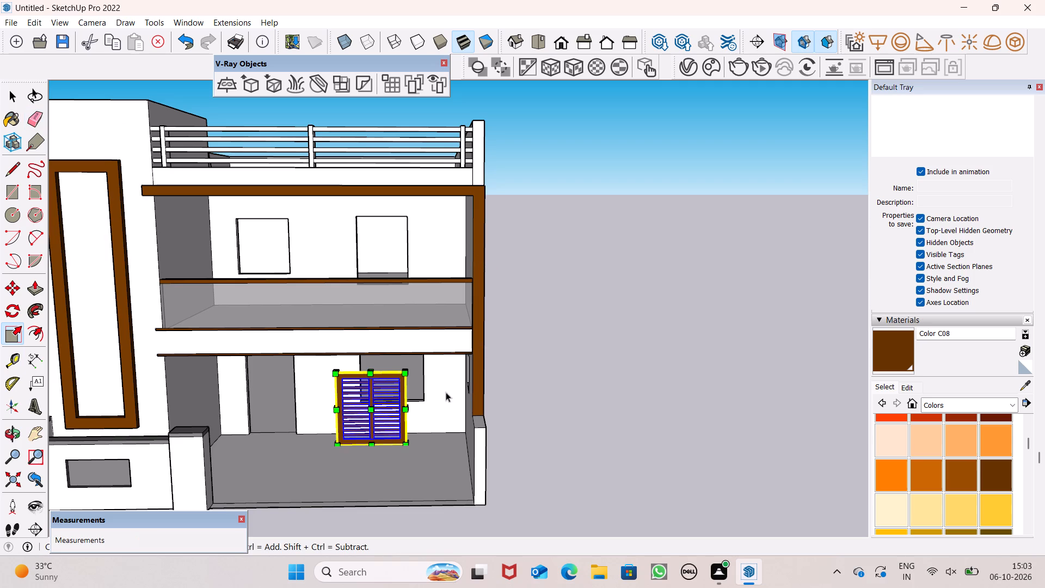
# Scale the window group down further from its upper corner, closer to the size of the ground-floor window opening.
pyautogui.scroll(6, 411, 378)
pyautogui.moveTo(409, 376); pyautogui.dragTo(404, 346, button='middle')
pyautogui.scroll(-3, 383, 341)
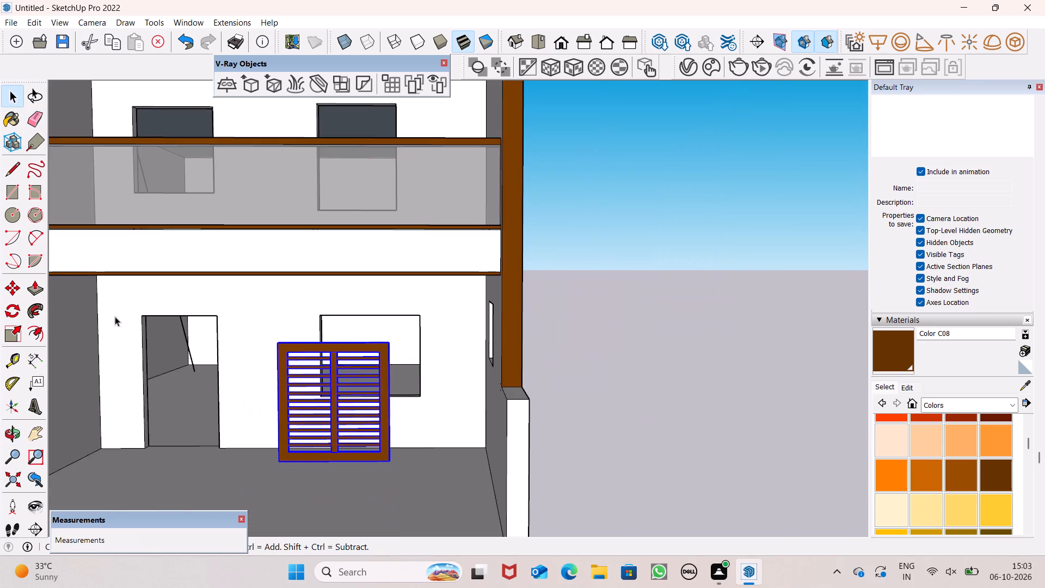
pyautogui.click(10, 328)
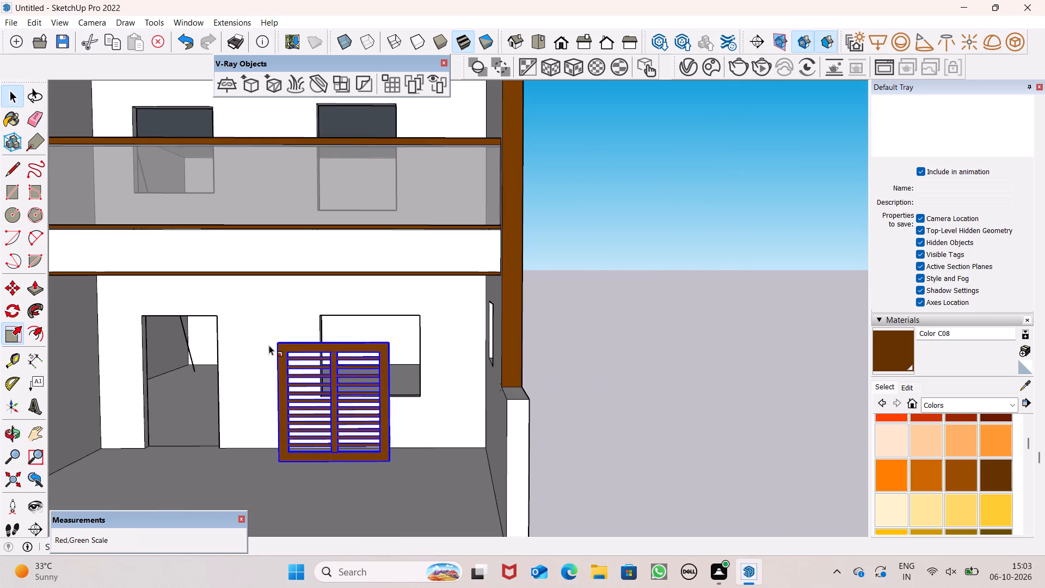
pyautogui.moveTo(275, 344); pyautogui.dragTo(299, 376)
pyautogui.press('space')
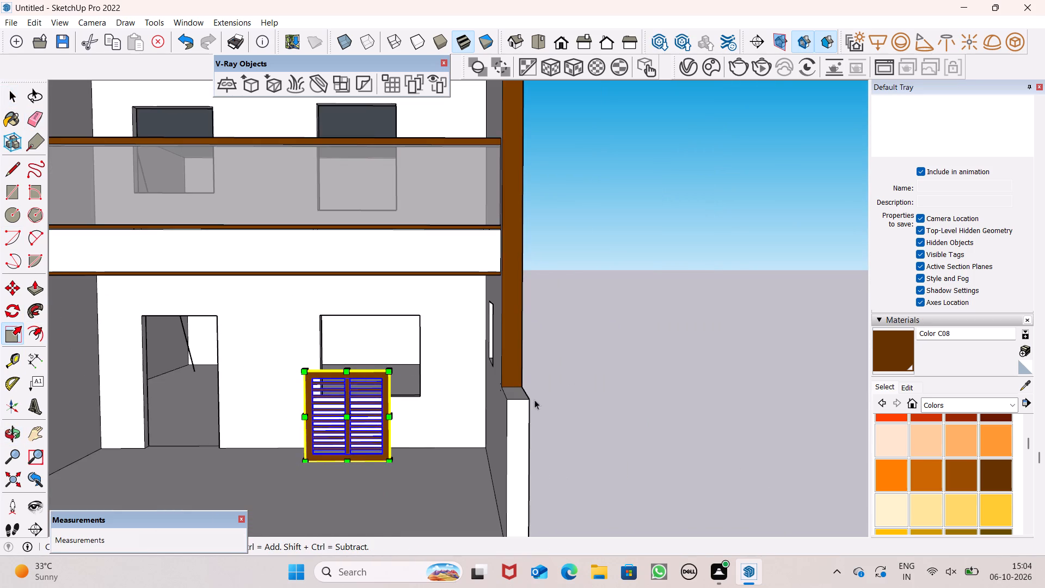
# Move the window group about 4' 2" so its lower corner meets the lower corner of the ground-floor window opening.
pyautogui.press('m')
pyautogui.press('Return')
pyautogui.scroll(3, 381, 439)
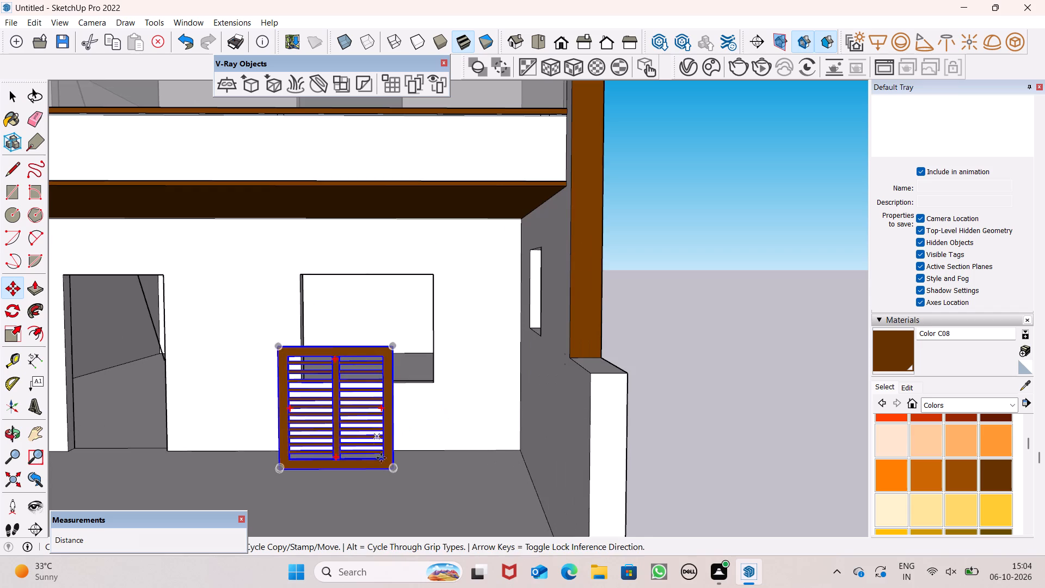
pyautogui.moveTo(393, 473); pyautogui.dragTo(438, 381)
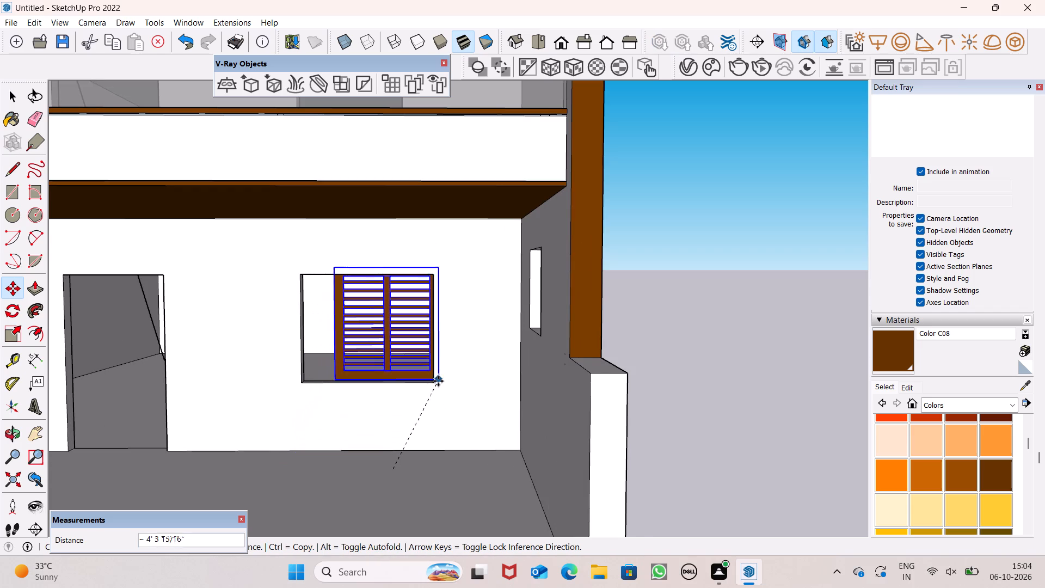
pyautogui.moveTo(438, 381); pyautogui.dragTo(434, 384)
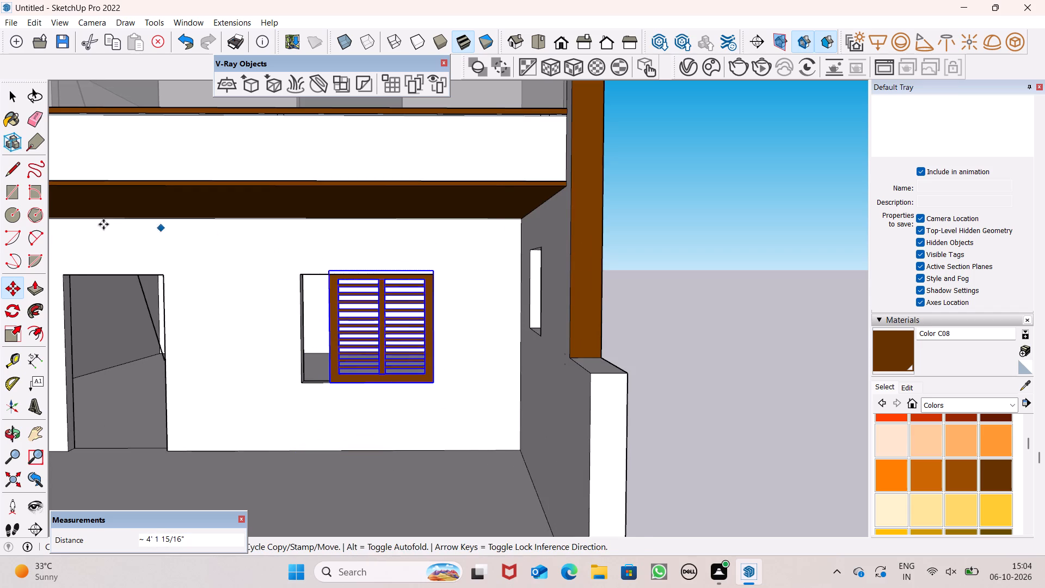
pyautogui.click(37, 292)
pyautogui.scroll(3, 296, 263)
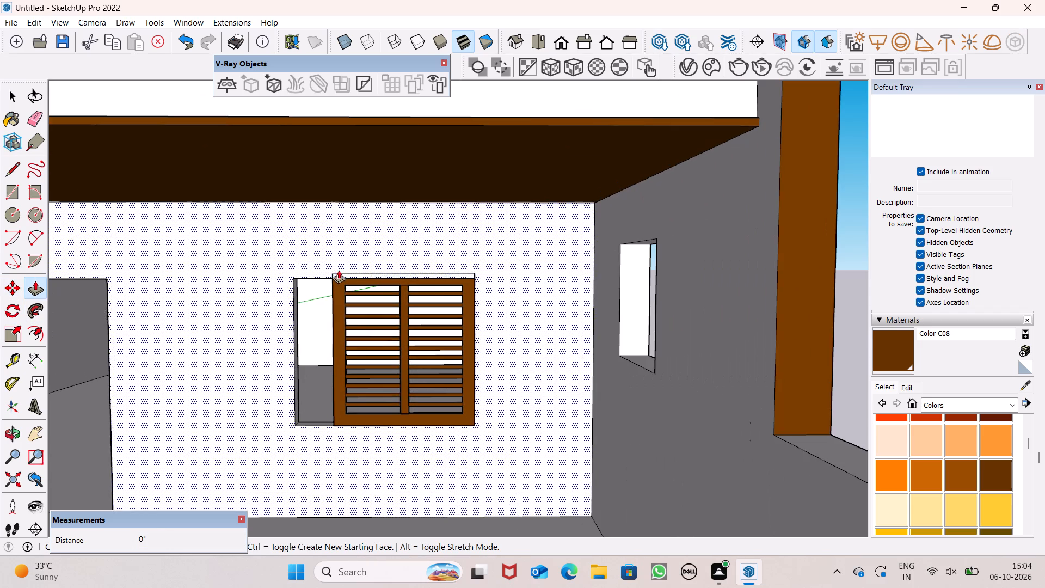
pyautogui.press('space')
# Scale the window group down slightly from its upper corner to match the height of the ground-floor opening.
pyautogui.click(351, 294)
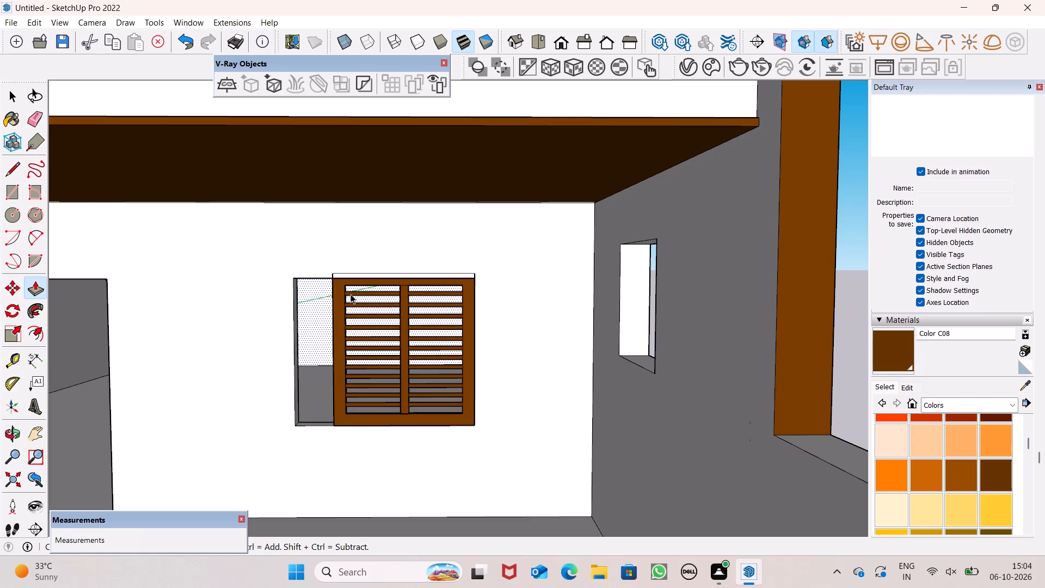
pyautogui.click(10, 334)
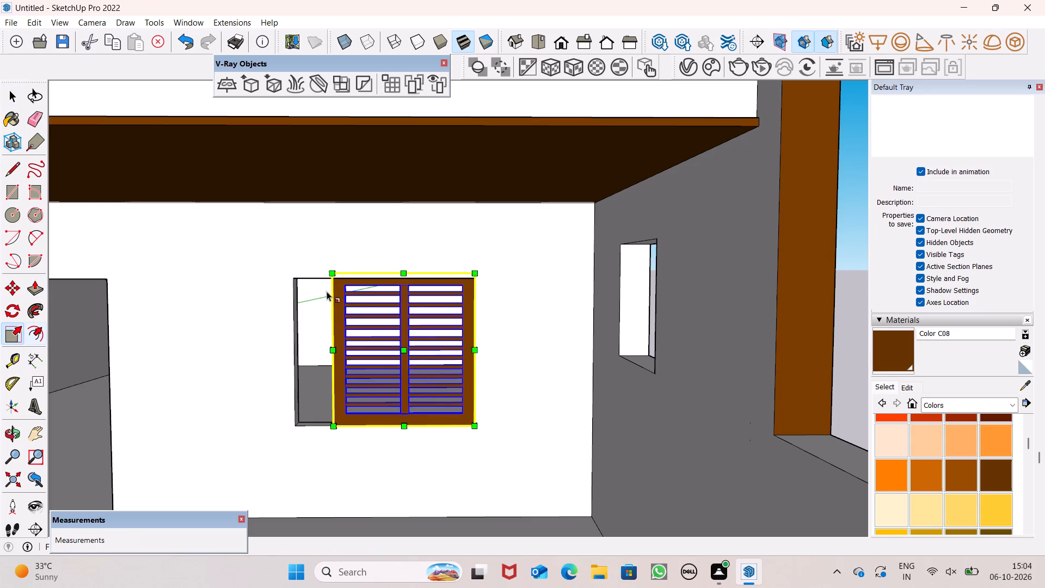
pyautogui.moveTo(334, 276); pyautogui.dragTo(337, 285)
pyautogui.scroll(1, 390, 271)
pyautogui.scroll(-1, 390, 271)
pyautogui.scroll(2, 390, 271)
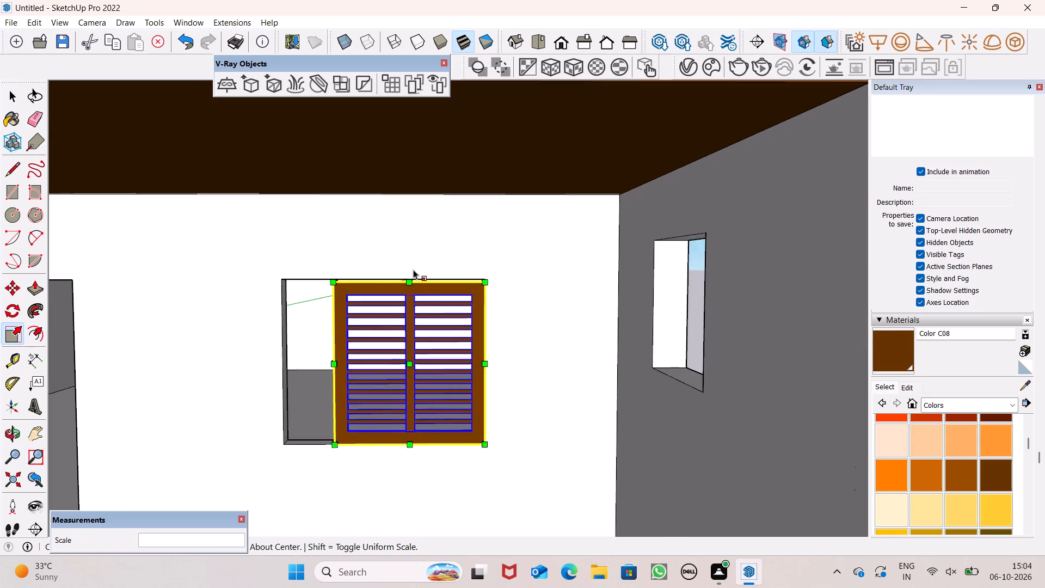
# Scale the window group down from its upper free corner, inside the ground-floor window opening.
pyautogui.scroll(1, 413, 269)
pyautogui.moveTo(413, 269); pyautogui.dragTo(420, 298, button='middle')
pyautogui.scroll(11, 408, 262)
pyautogui.scroll(1, 404, 305)
pyautogui.scroll(-1, 406, 303)
pyautogui.scroll(2, 406, 303)
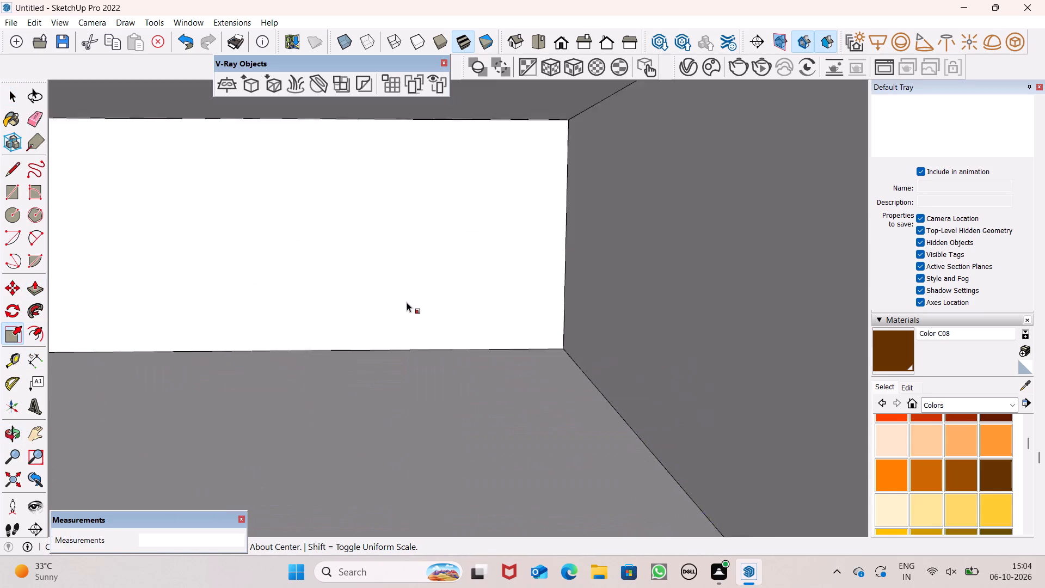
pyautogui.scroll(2, 407, 302)
pyautogui.scroll(-7, 421, 301)
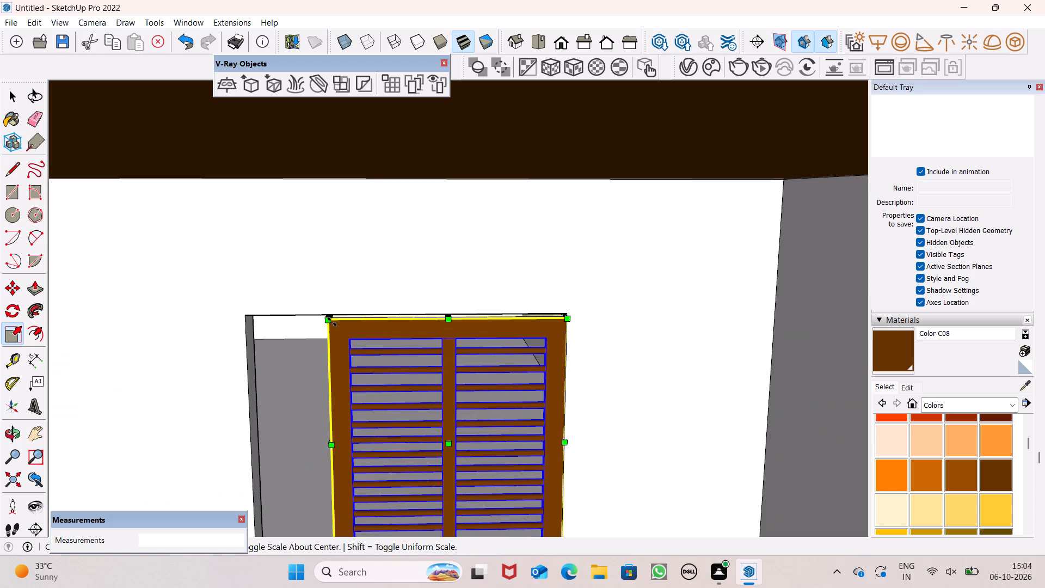
pyautogui.moveTo(332, 322); pyautogui.dragTo(358, 373)
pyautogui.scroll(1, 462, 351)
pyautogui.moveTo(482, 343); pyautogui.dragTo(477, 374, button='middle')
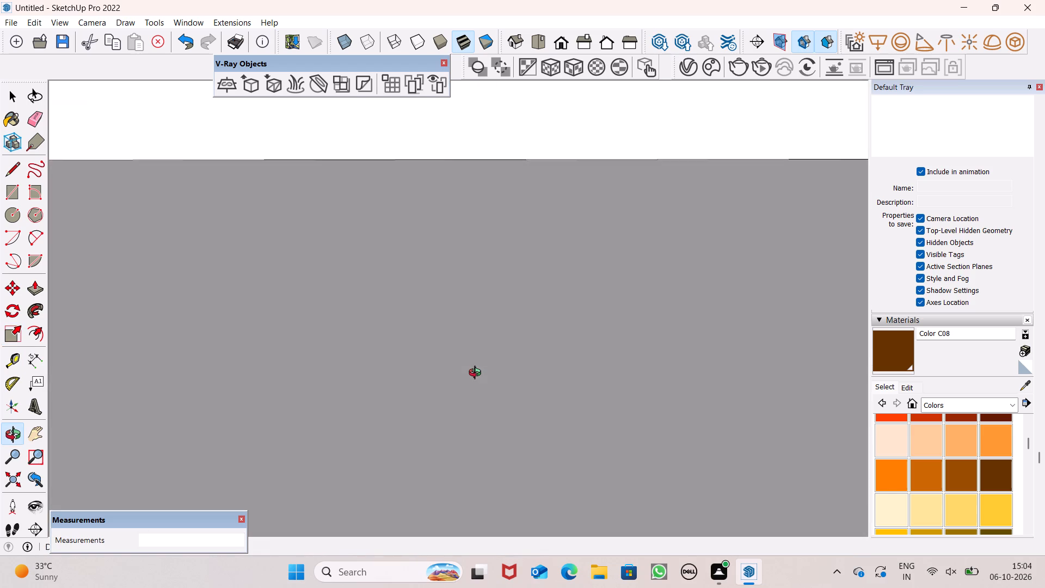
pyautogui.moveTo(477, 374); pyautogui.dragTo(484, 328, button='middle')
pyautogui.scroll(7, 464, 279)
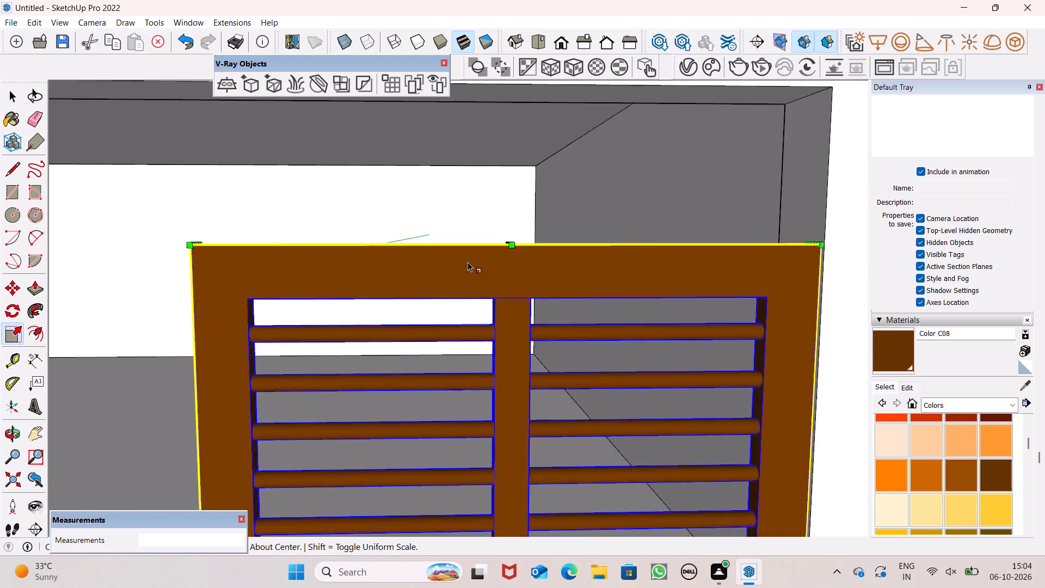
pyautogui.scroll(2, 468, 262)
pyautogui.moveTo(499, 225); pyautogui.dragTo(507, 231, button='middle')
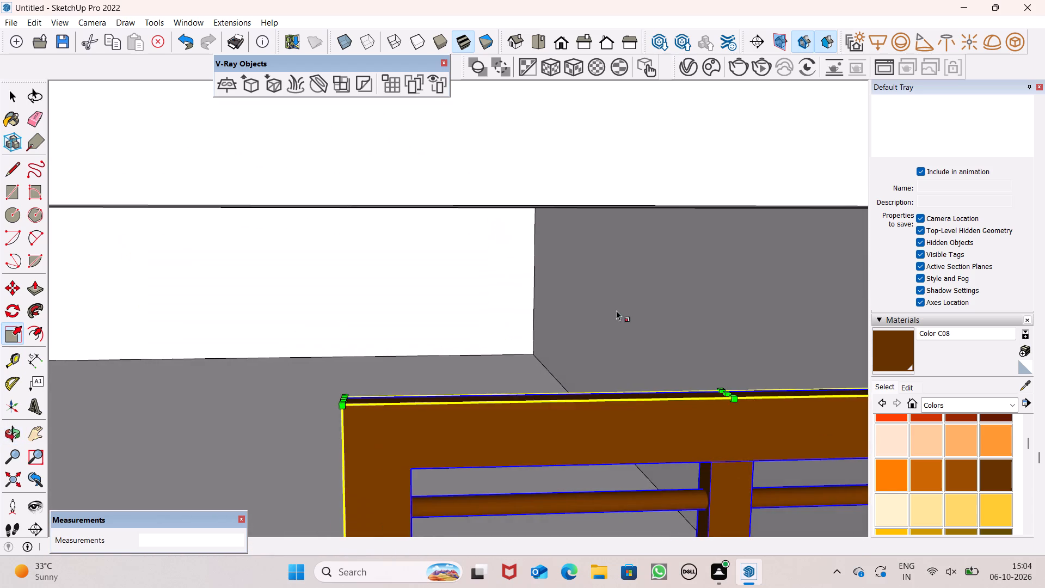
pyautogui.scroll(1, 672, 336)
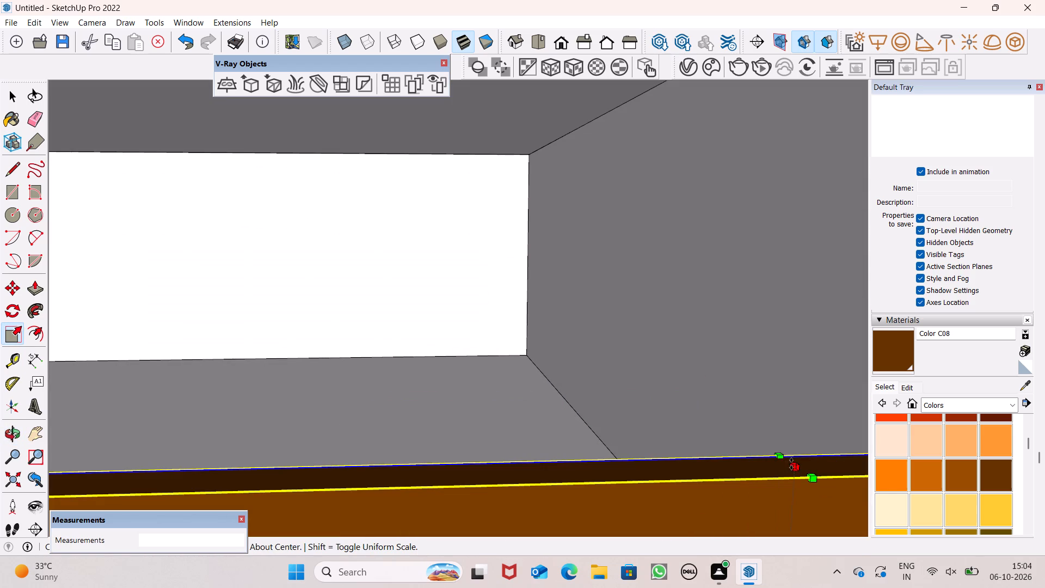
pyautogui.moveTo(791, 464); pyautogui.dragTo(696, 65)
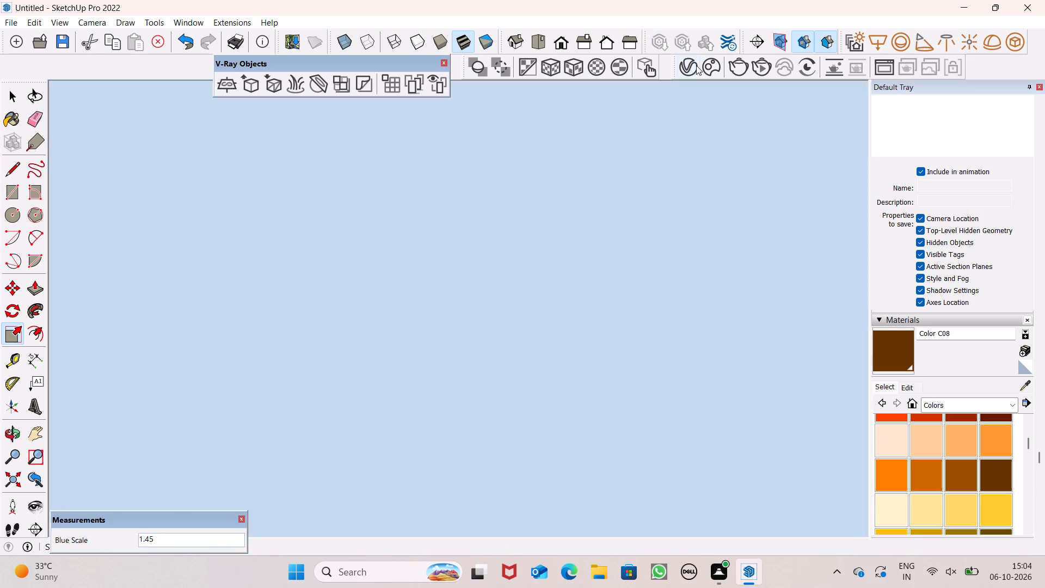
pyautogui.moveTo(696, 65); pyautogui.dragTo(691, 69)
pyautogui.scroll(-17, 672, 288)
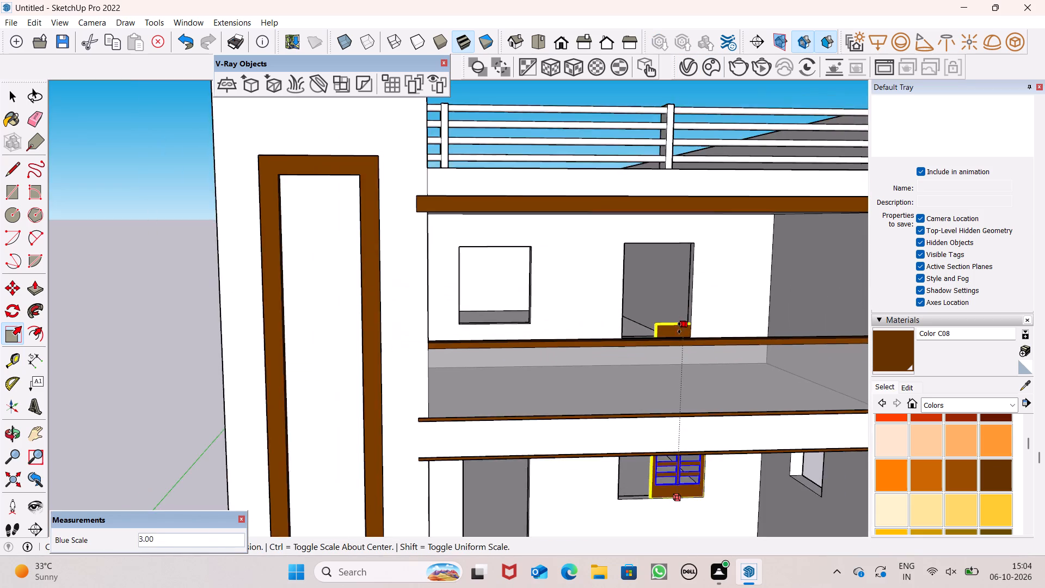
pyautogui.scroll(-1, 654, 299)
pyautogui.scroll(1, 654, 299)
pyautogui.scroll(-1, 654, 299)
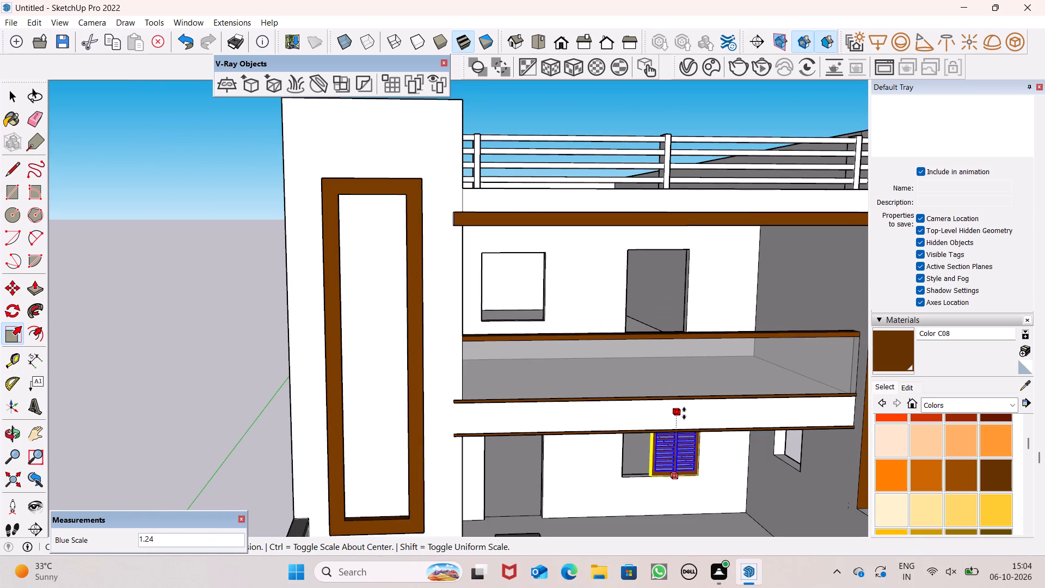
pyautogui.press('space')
# Stretch the window group vertically by about 1.23 so its top edge meets the top of the ground-floor window opening.
pyautogui.moveTo(693, 438); pyautogui.dragTo(675, 290, button='middle')
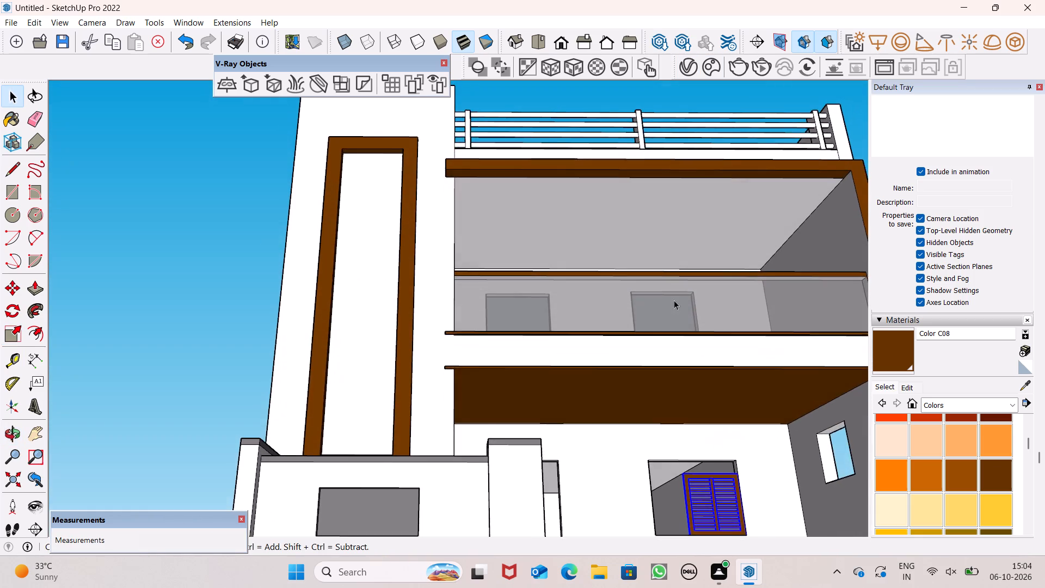
pyautogui.scroll(5, 720, 449)
pyautogui.scroll(1, 690, 500)
pyautogui.scroll(-1, 689, 483)
pyautogui.scroll(1, 689, 481)
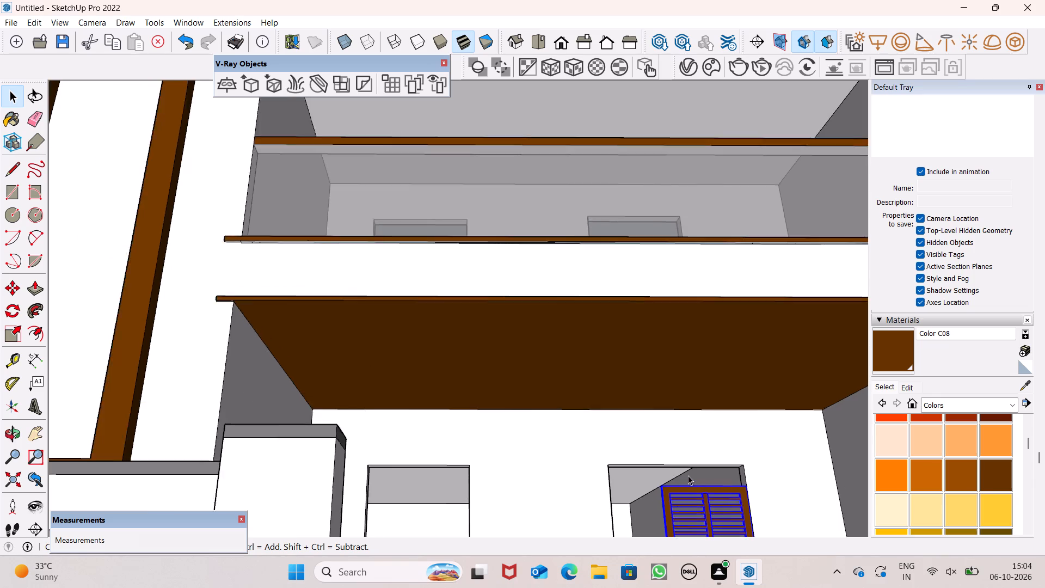
pyautogui.scroll(1, 688, 475)
pyautogui.moveTo(689, 473); pyautogui.dragTo(708, 471, button='middle')
pyautogui.scroll(-9, 681, 360)
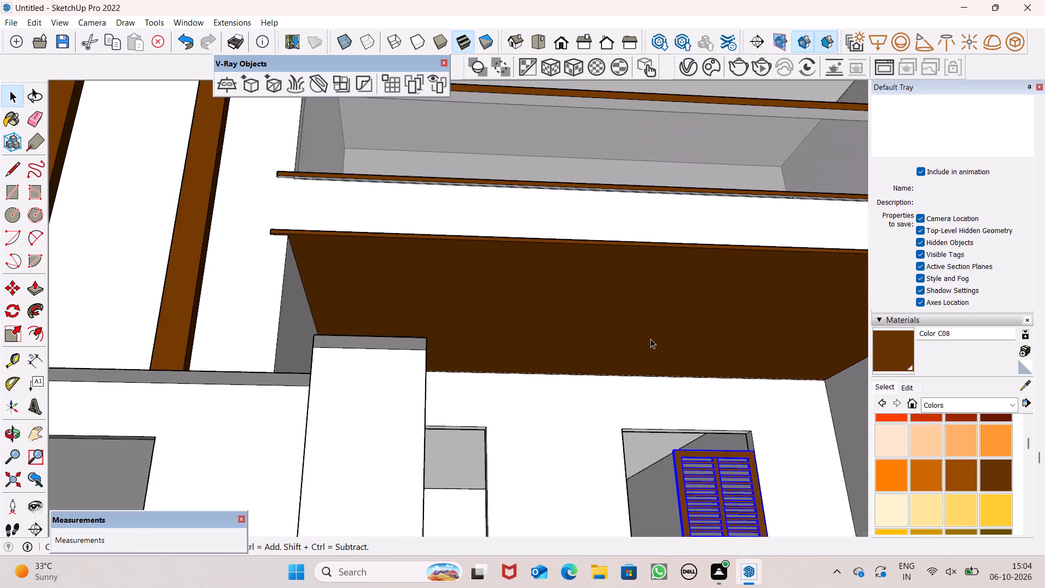
pyautogui.scroll(-4, 650, 339)
pyautogui.moveTo(660, 339); pyautogui.dragTo(672, 407, button='middle')
pyautogui.scroll(10, 670, 369)
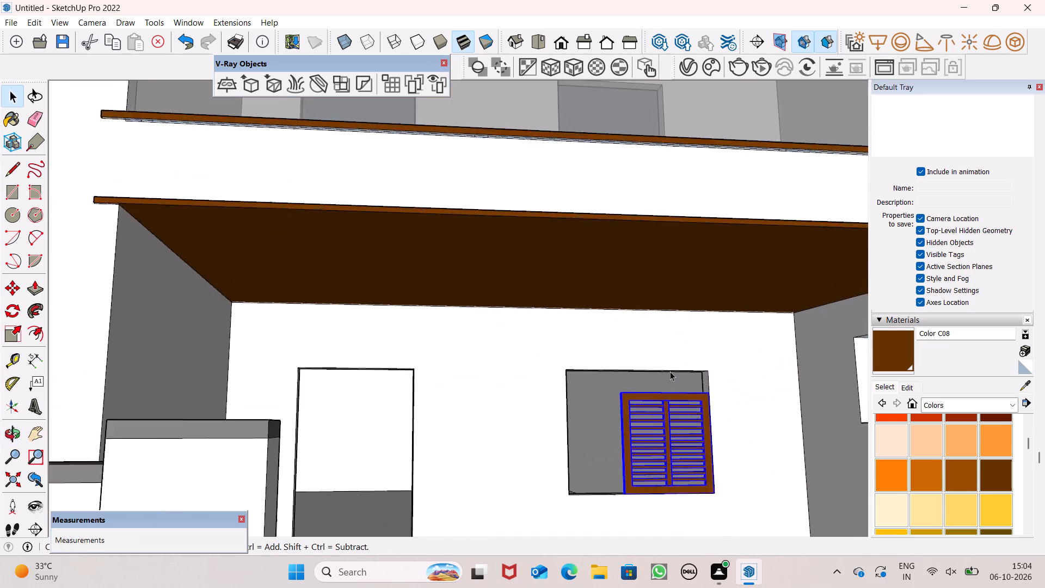
pyautogui.scroll(4, 670, 371)
pyautogui.moveTo(693, 414); pyautogui.dragTo(714, 469, button='middle')
pyautogui.scroll(4, 668, 443)
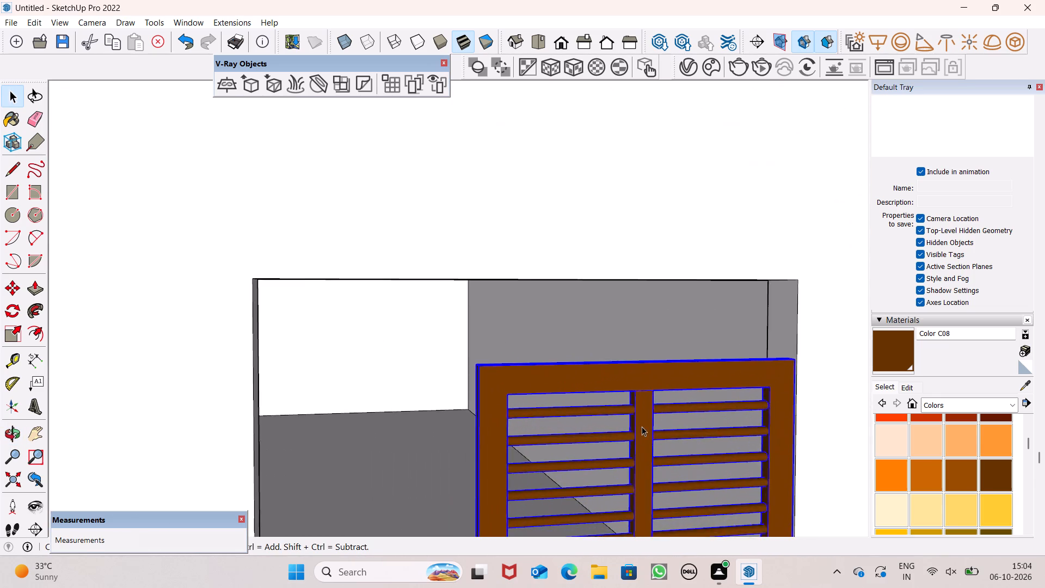
pyautogui.scroll(3, 642, 426)
pyautogui.moveTo(623, 425); pyautogui.dragTo(668, 460, button='middle')
pyautogui.moveTo(673, 462); pyautogui.dragTo(772, 529, button='middle')
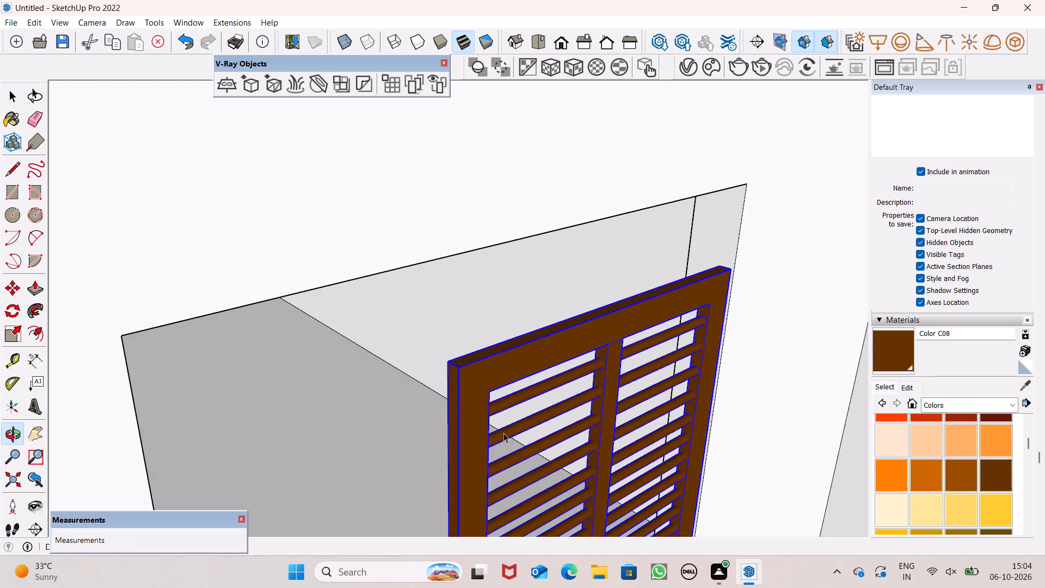
pyautogui.click(9, 343)
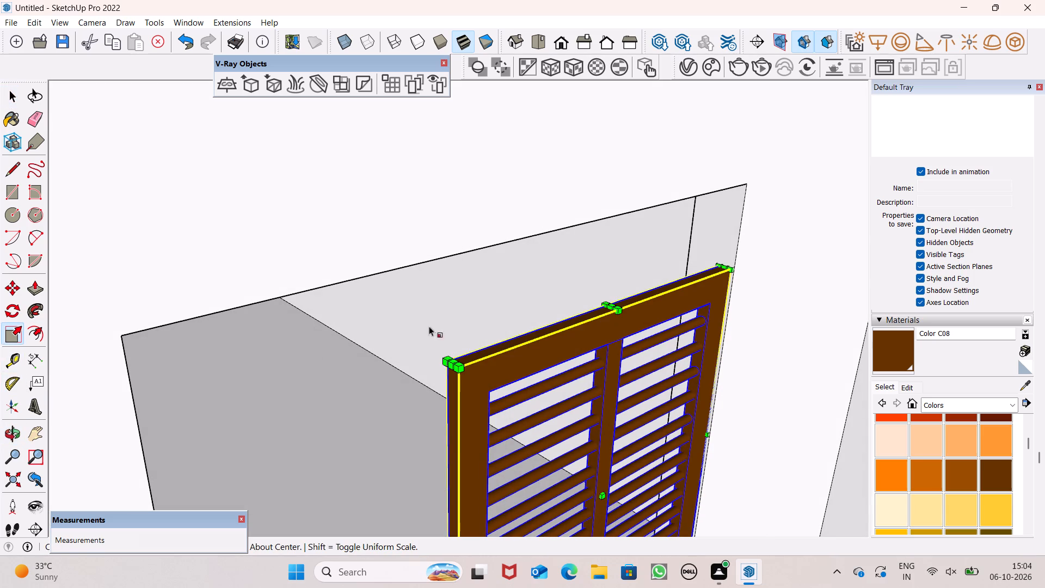
pyautogui.moveTo(610, 305); pyautogui.dragTo(605, 297)
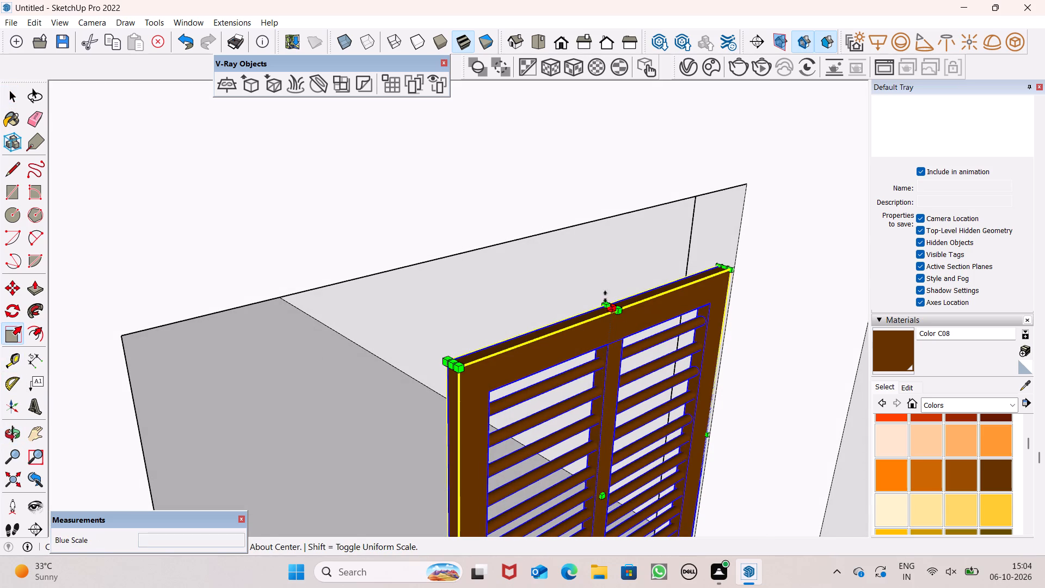
pyautogui.moveTo(605, 297); pyautogui.dragTo(601, 207)
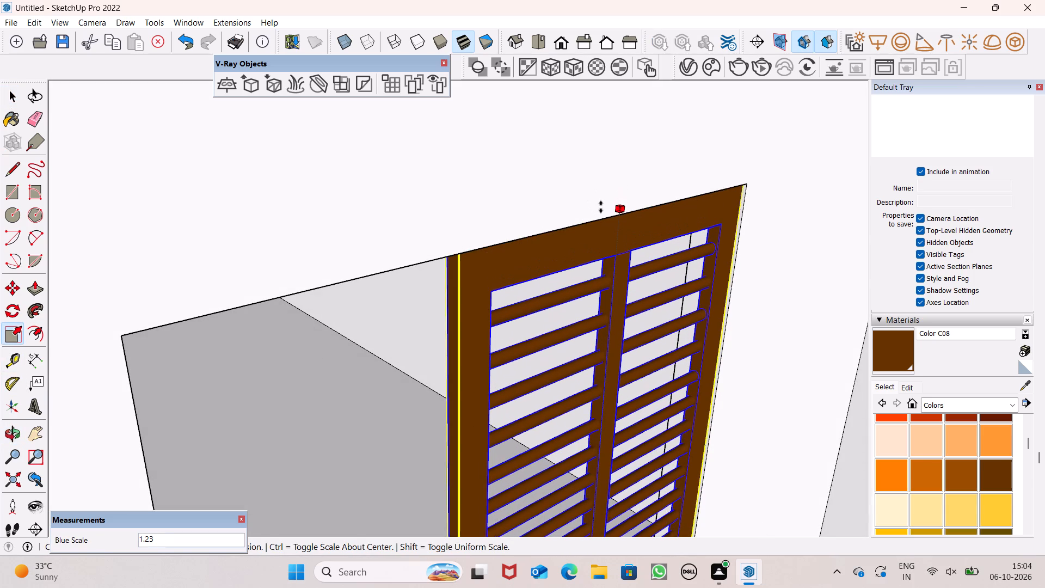
pyautogui.moveTo(601, 207); pyautogui.dragTo(601, 209)
# Delete the stray line extending from the end of the short interior wall on the roof terrace.
pyautogui.scroll(-6, 598, 209)
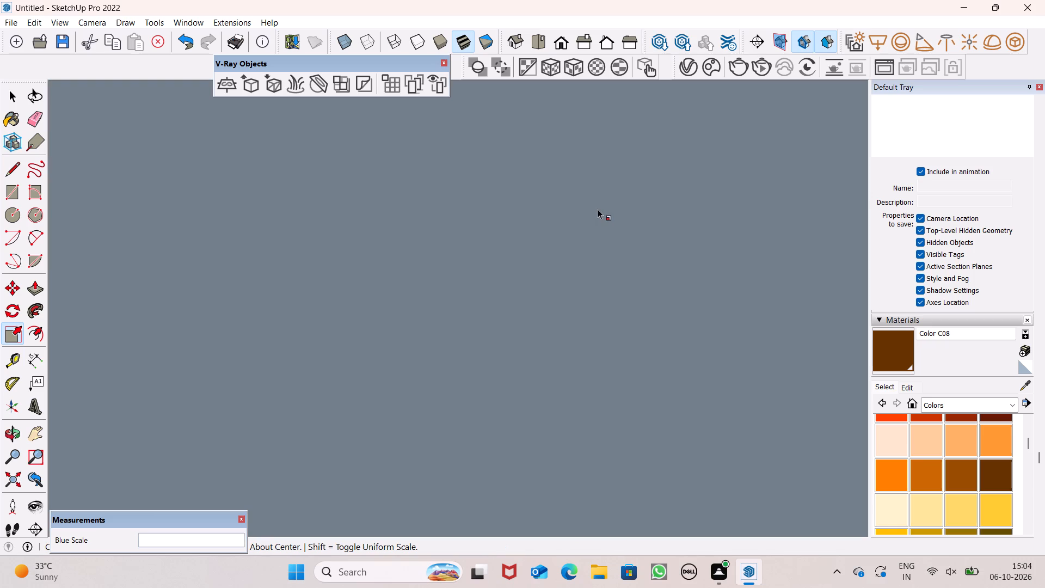
pyautogui.scroll(6, 647, 274)
pyautogui.scroll(-1, 683, 278)
pyautogui.scroll(13, 683, 278)
pyautogui.press('space')
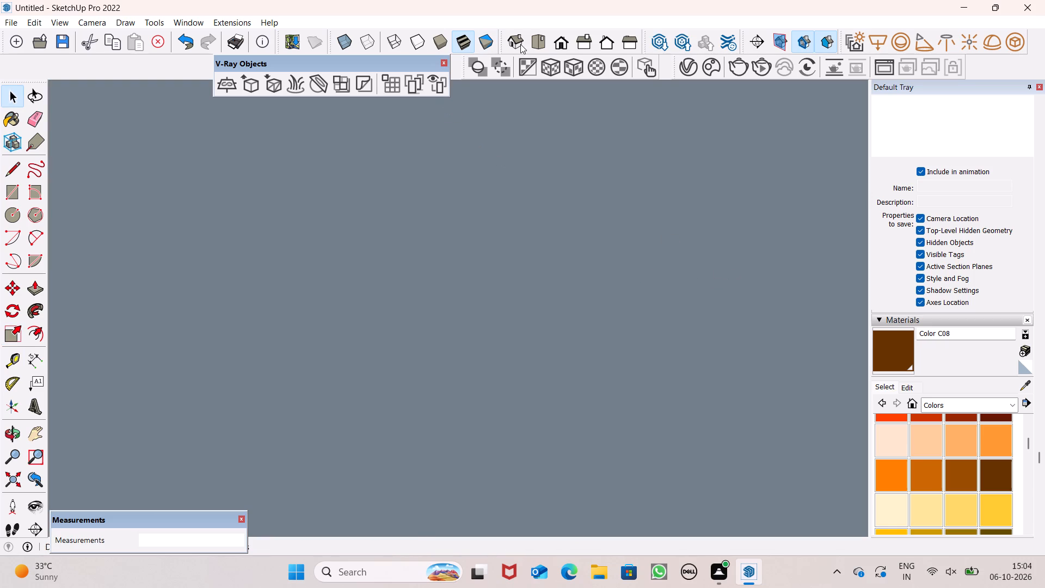
pyautogui.click(520, 44)
pyautogui.scroll(-8, 557, 187)
pyautogui.scroll(-2, 540, 231)
pyautogui.scroll(1, 539, 233)
pyautogui.scroll(-1, 539, 234)
pyautogui.scroll(1, 539, 234)
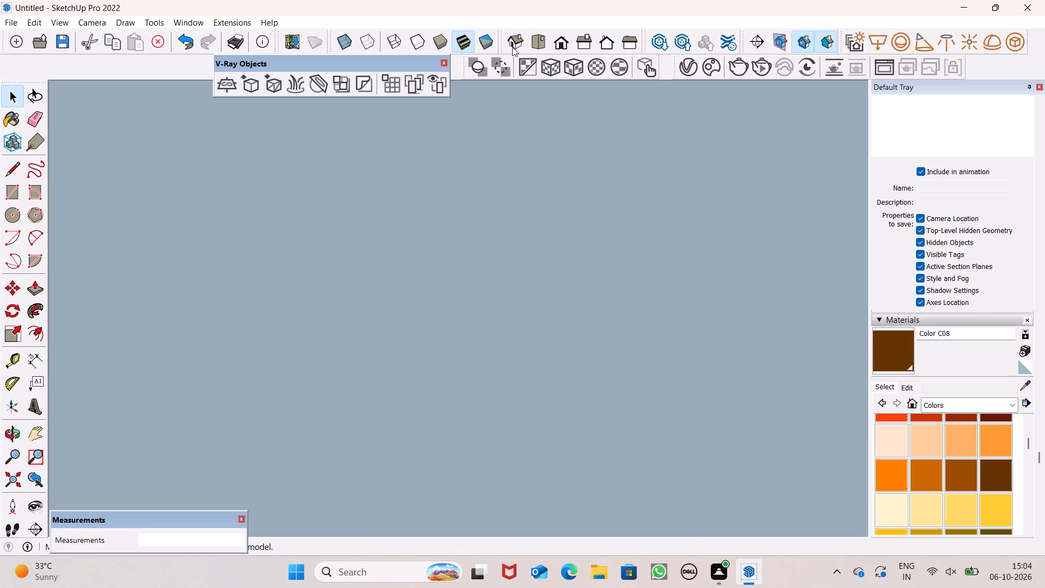
pyautogui.click(544, 40)
pyautogui.scroll(-3, 560, 173)
pyautogui.scroll(-12, 543, 250)
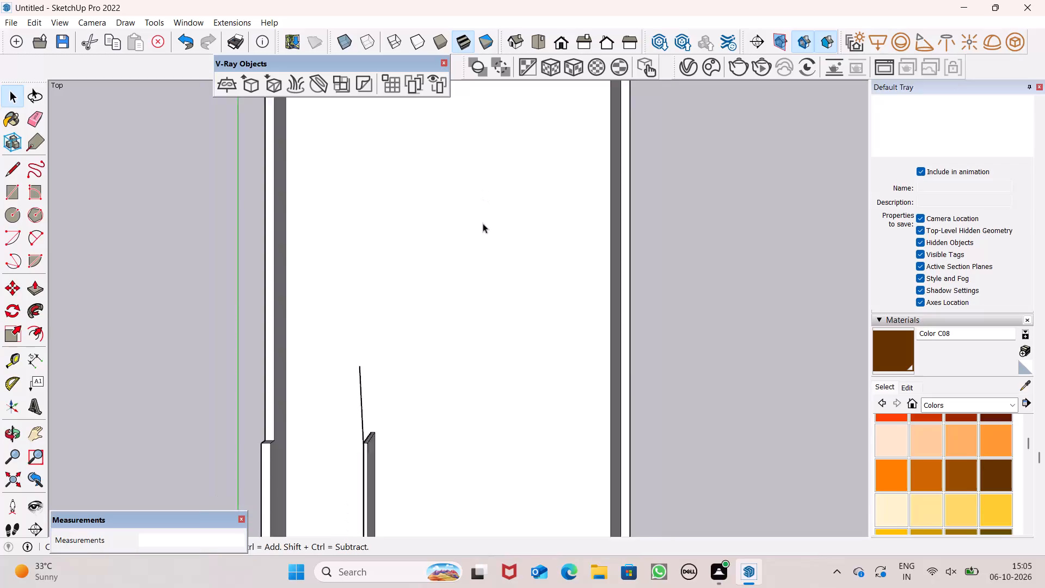
pyautogui.scroll(-8, 483, 223)
pyautogui.moveTo(514, 372); pyautogui.dragTo(505, 347, button='middle')
pyautogui.scroll(6, 396, 304)
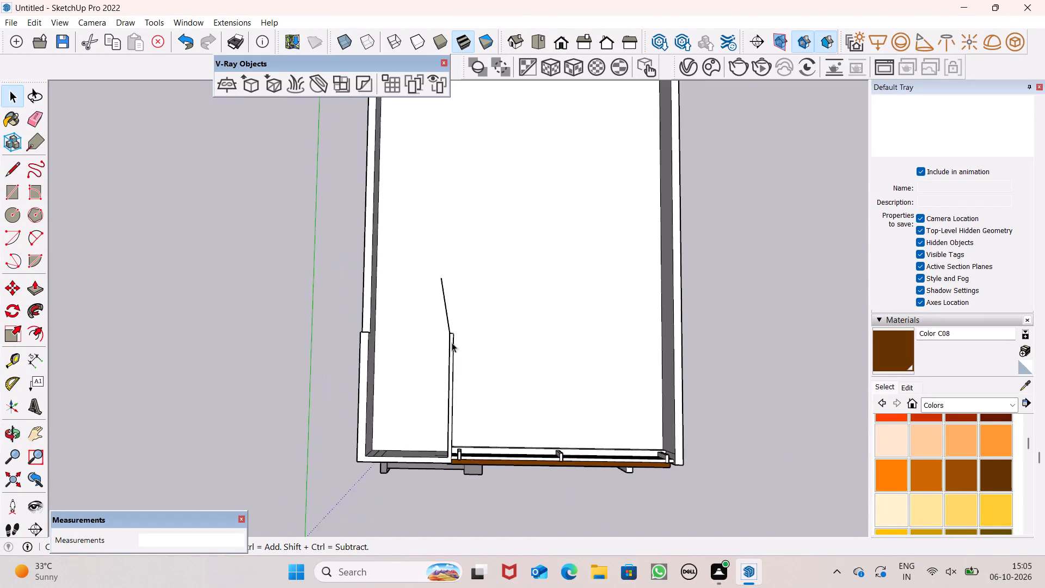
pyautogui.moveTo(442, 351); pyautogui.dragTo(161, 267, button='middle')
pyautogui.scroll(4, 459, 266)
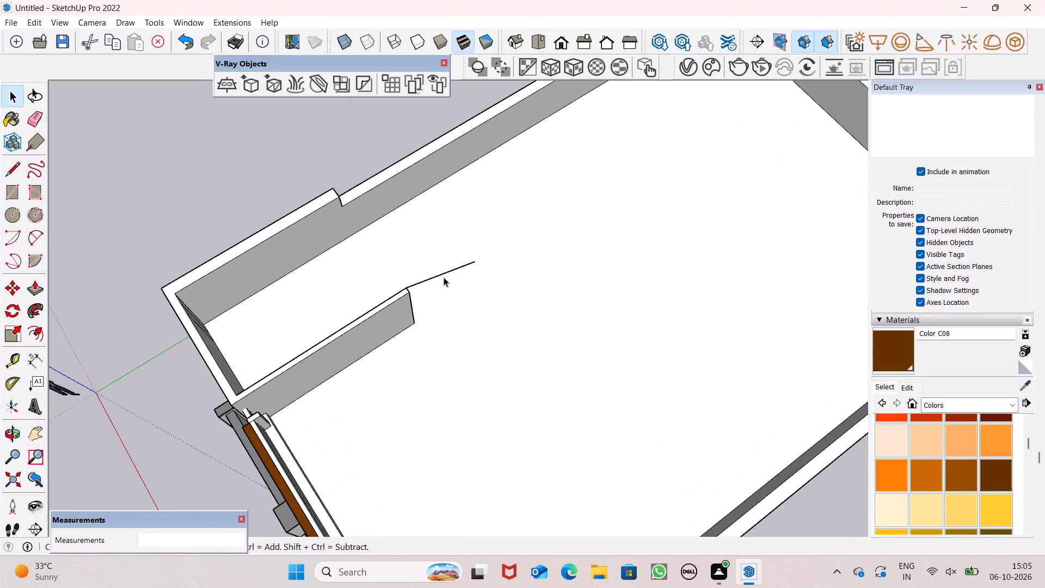
pyautogui.click(444, 272)
pyautogui.press('Delete')
# Stretch the ground-floor window group horizontally from its free side toward the opposite jamb of the opening.
pyautogui.scroll(-6, 447, 257)
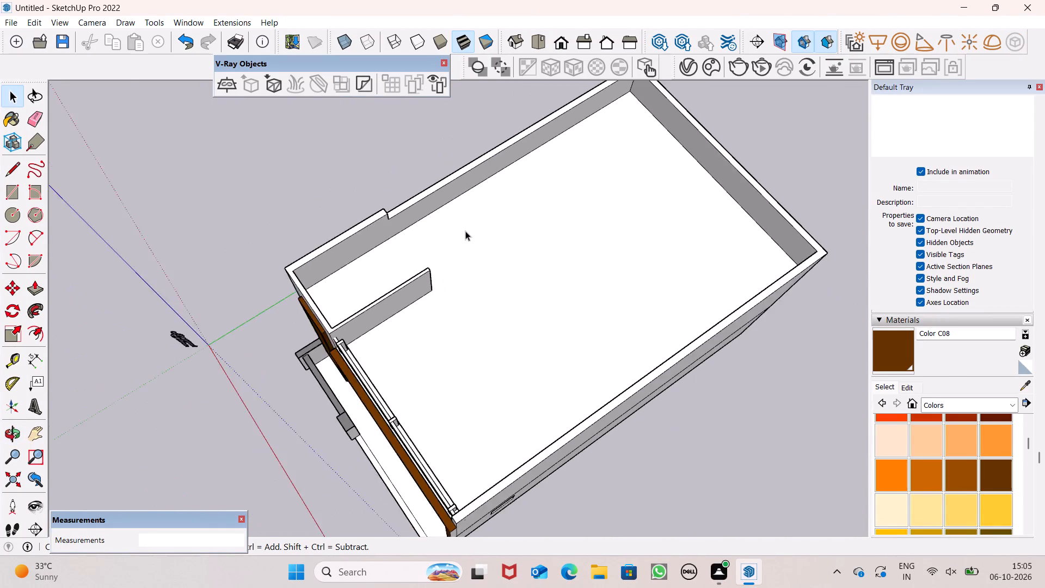
pyautogui.scroll(-3, 465, 231)
pyautogui.moveTo(463, 299); pyautogui.dragTo(707, 0, button='middle')
pyautogui.scroll(1, 657, 252)
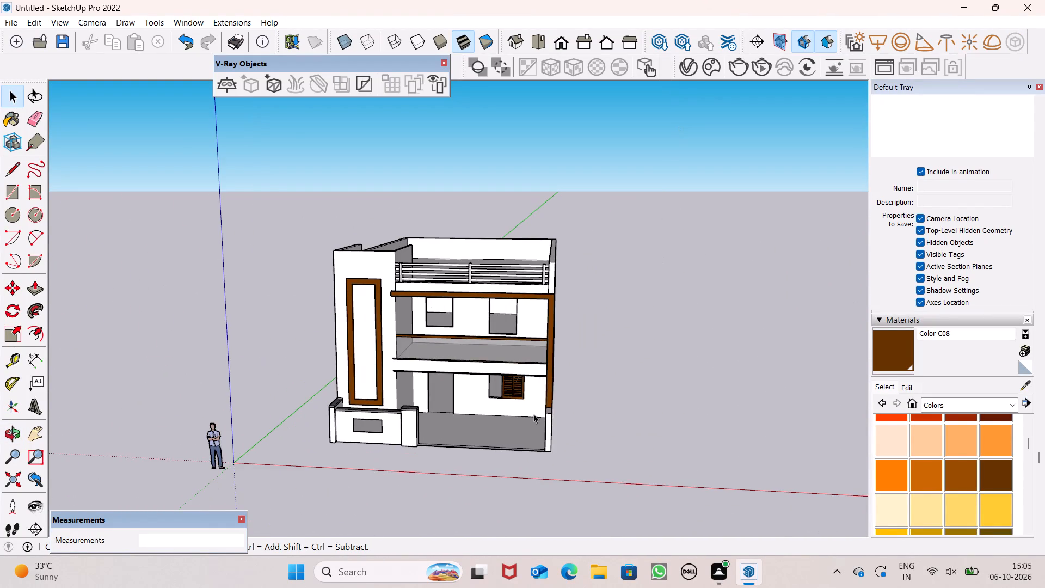
pyautogui.scroll(3, 469, 402)
pyautogui.moveTo(510, 382); pyautogui.dragTo(525, 326, button='middle')
pyautogui.scroll(2, 525, 326)
pyautogui.scroll(5, 447, 477)
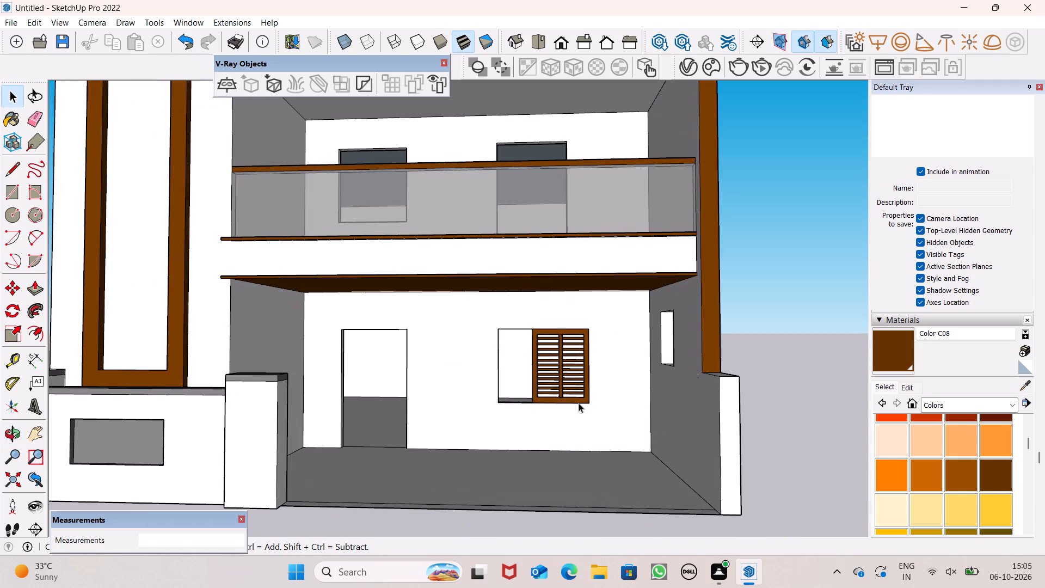
pyautogui.click(549, 376)
pyautogui.moveTo(549, 377); pyautogui.dragTo(543, 400, button='middle')
pyautogui.scroll(1, 543, 400)
pyautogui.scroll(4, 571, 360)
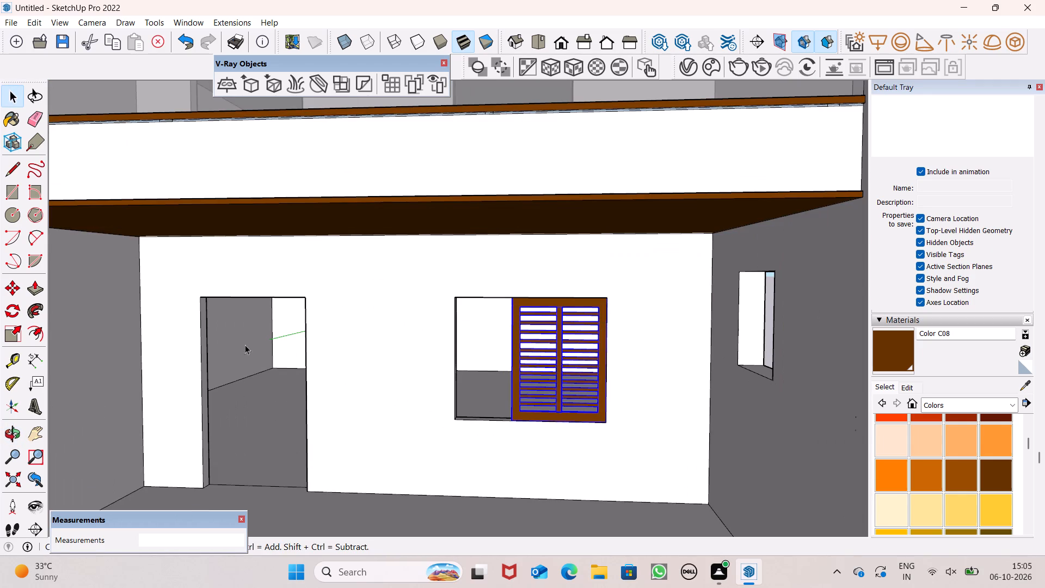
pyautogui.click(18, 335)
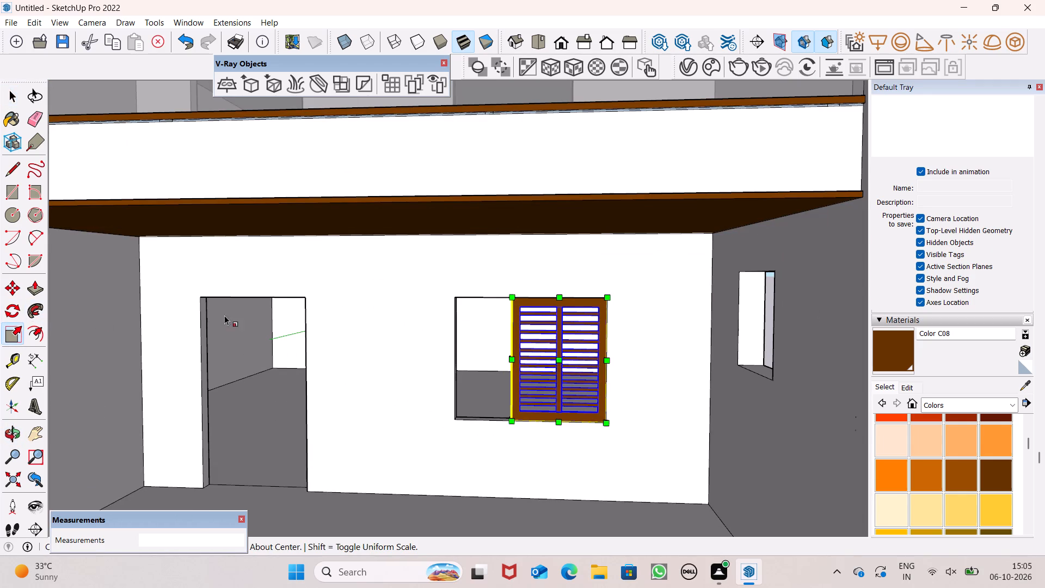
pyautogui.scroll(5, 313, 302)
pyautogui.moveTo(508, 393); pyautogui.dragTo(581, 412, button='middle')
pyautogui.scroll(2, 587, 394)
pyautogui.scroll(-1, 588, 390)
pyautogui.scroll(1, 588, 390)
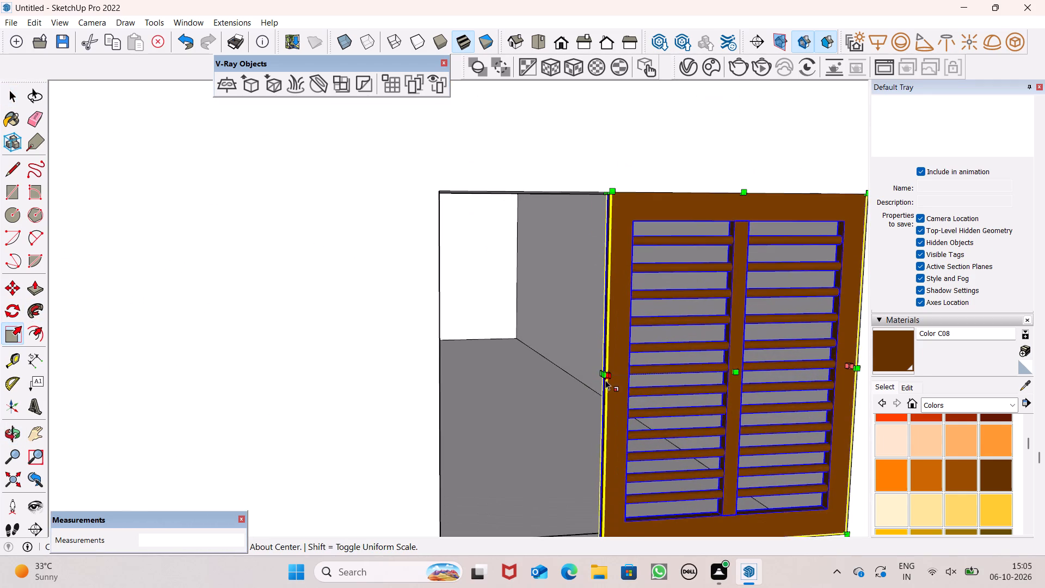
pyautogui.scroll(4, 588, 377)
pyautogui.scroll(-6, 625, 381)
pyautogui.moveTo(648, 405); pyautogui.dragTo(741, 412, button='middle')
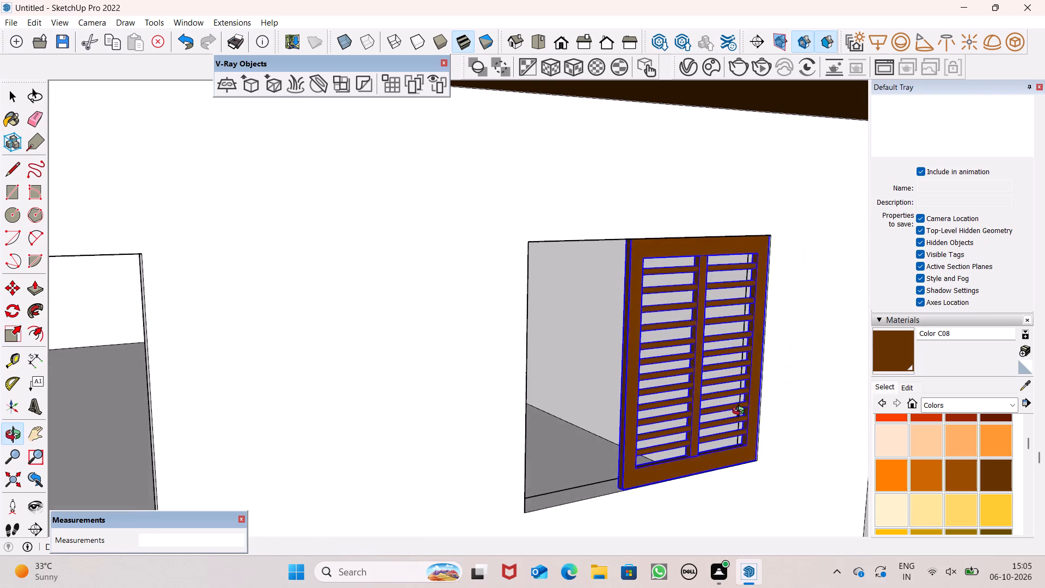
pyautogui.moveTo(741, 412); pyautogui.dragTo(723, 399, button='middle')
pyautogui.scroll(5, 614, 385)
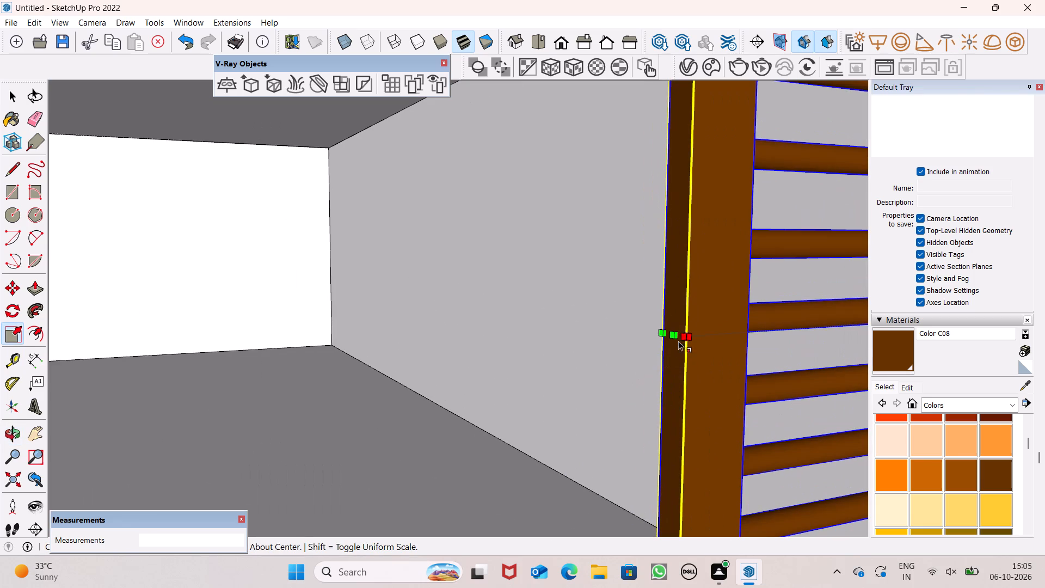
pyautogui.moveTo(674, 339); pyautogui.dragTo(333, 354)
# Stretch the window group further horizontally by about 1.17 so it fills the full width of the ground-floor opening.
pyautogui.scroll(-4, 457, 279)
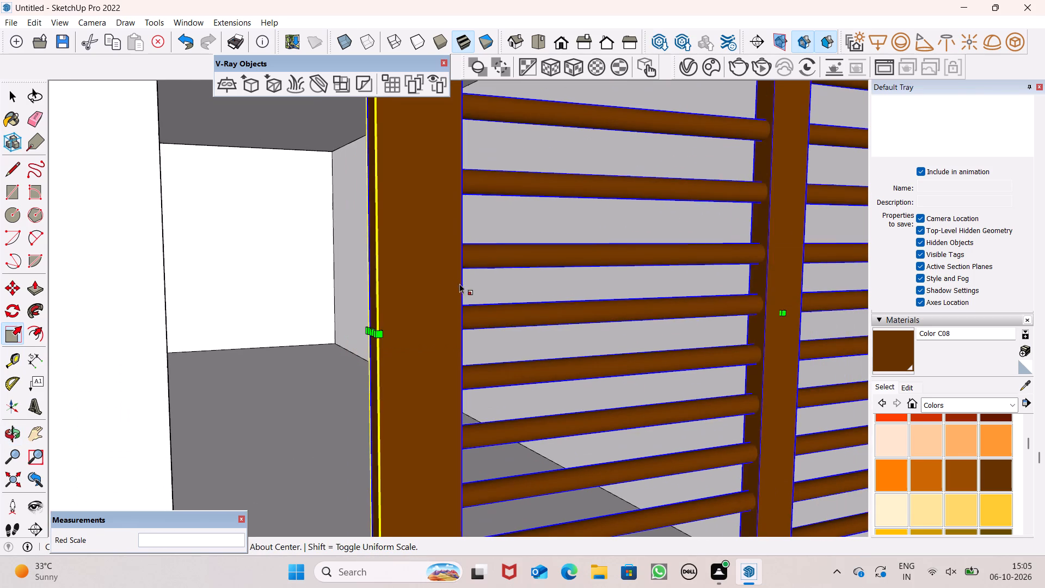
pyautogui.scroll(-2, 457, 297)
pyautogui.scroll(1, 457, 298)
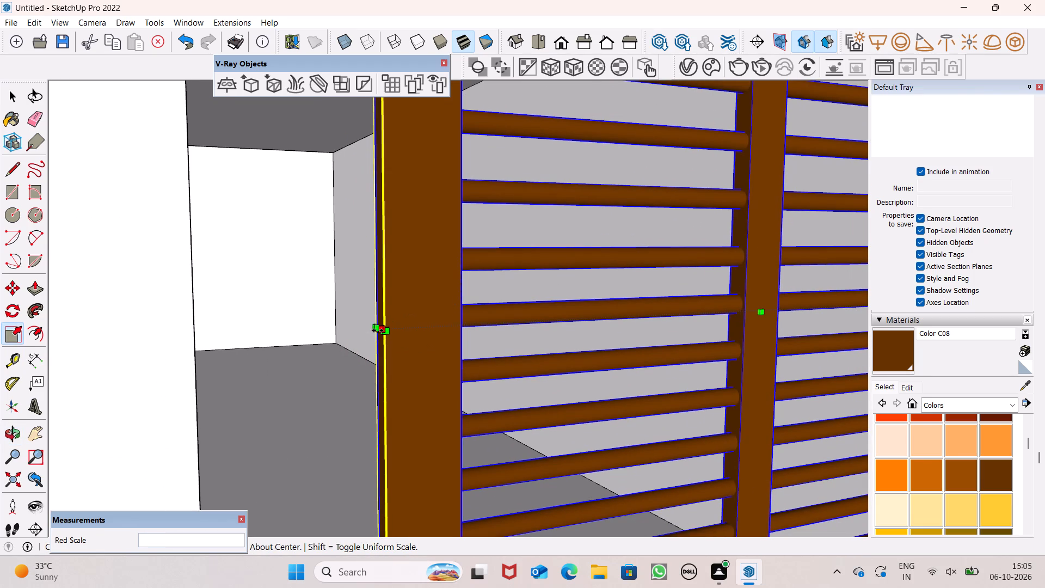
pyautogui.moveTo(378, 330); pyautogui.dragTo(200, 347)
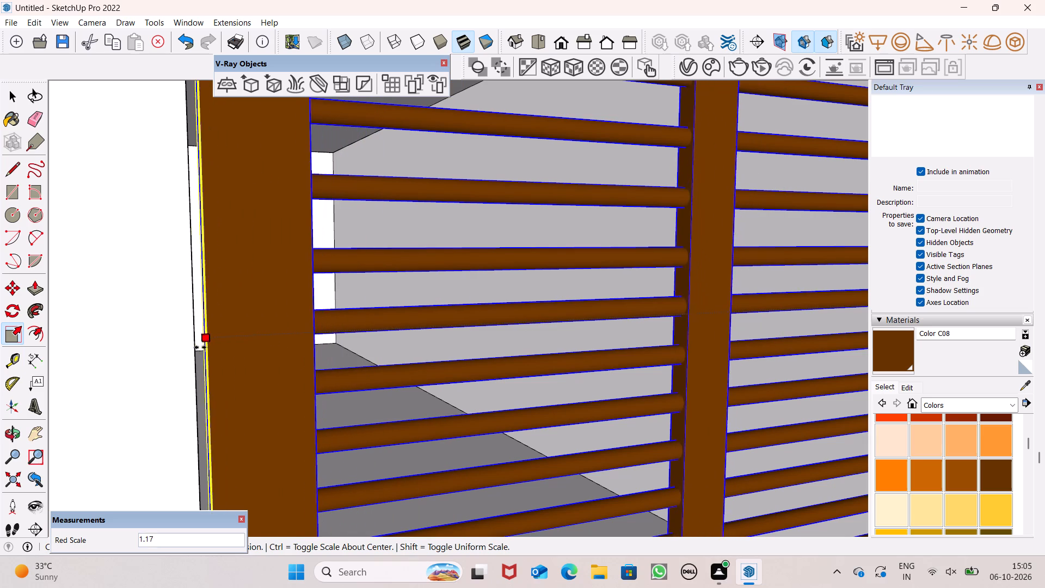
pyautogui.moveTo(200, 347); pyautogui.dragTo(192, 346)
pyautogui.scroll(-8, 205, 328)
pyautogui.scroll(1, 195, 302)
pyautogui.scroll(-1, 250, 313)
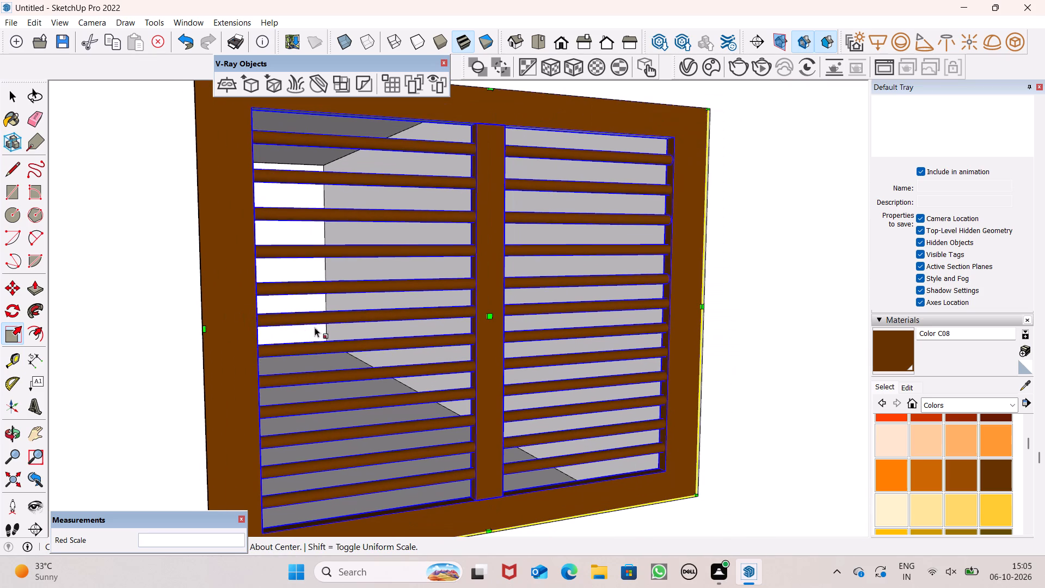
pyautogui.scroll(-3, 315, 342)
pyautogui.scroll(-5, 367, 352)
pyautogui.moveTo(422, 359); pyautogui.dragTo(383, 400, button='middle')
pyautogui.press('space')
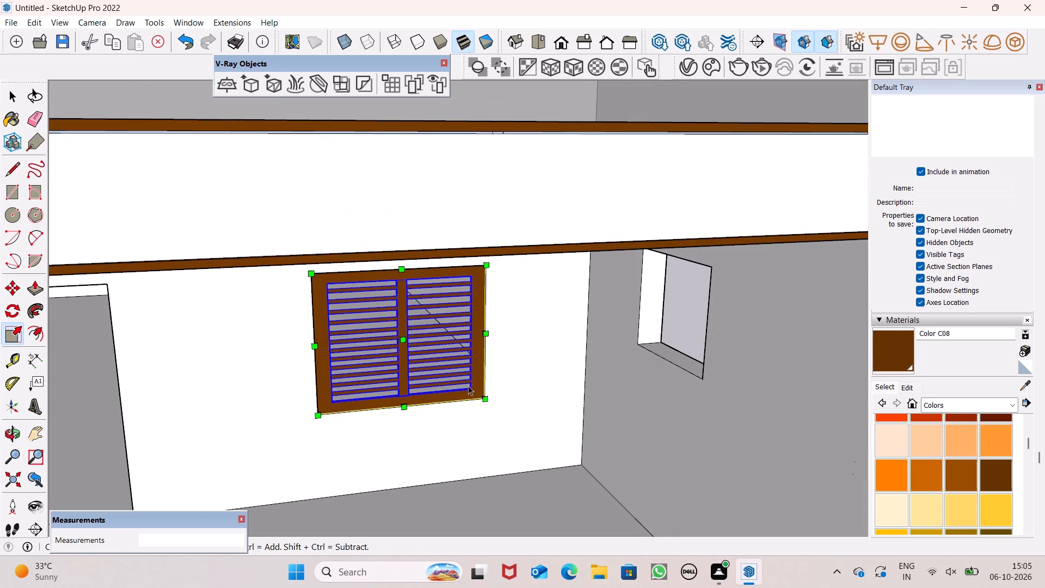
# Examine the fit of the barred window in the ground-floor opening, up close and within the whole front facade.
pyautogui.scroll(6, 475, 384)
pyautogui.click(478, 383)
pyautogui.scroll(1, 521, 395)
pyautogui.moveTo(521, 394); pyautogui.dragTo(485, 450, button='middle')
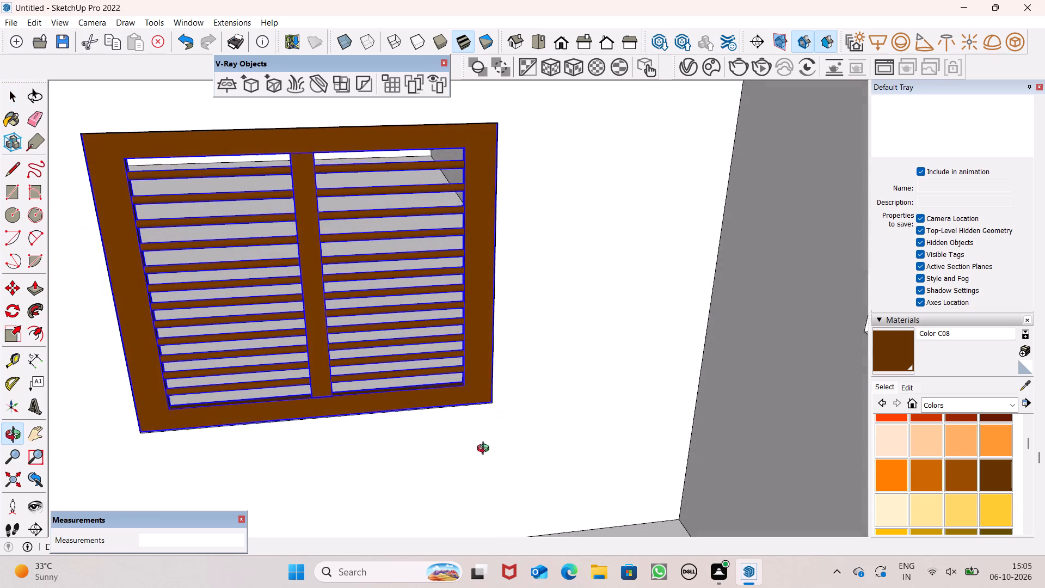
pyautogui.moveTo(485, 450); pyautogui.dragTo(471, 451, button='middle')
pyautogui.click(556, 389)
pyautogui.press('space')
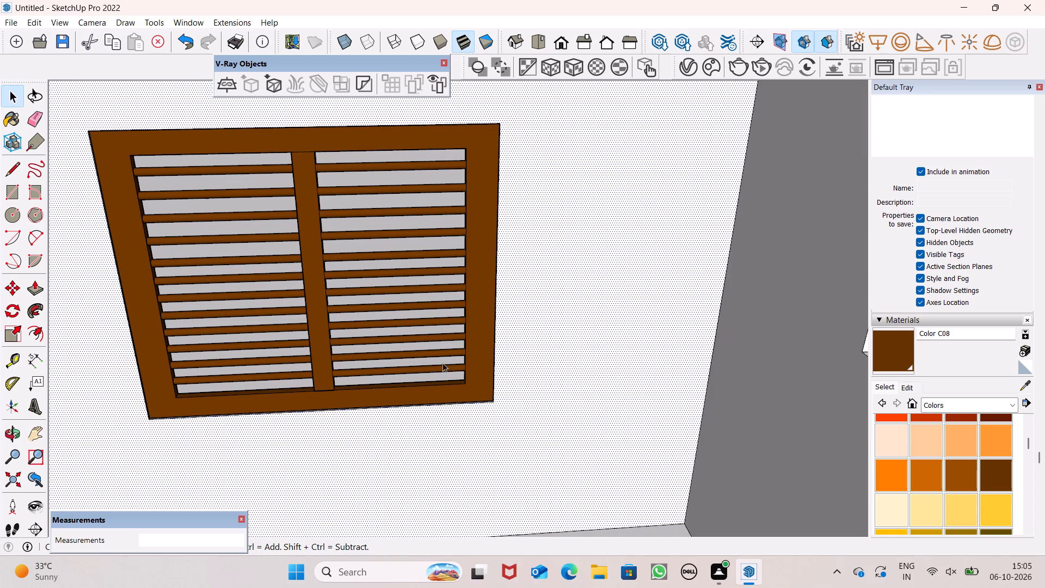
pyautogui.click(563, 367)
pyautogui.scroll(-6, 566, 367)
pyautogui.scroll(-8, 553, 317)
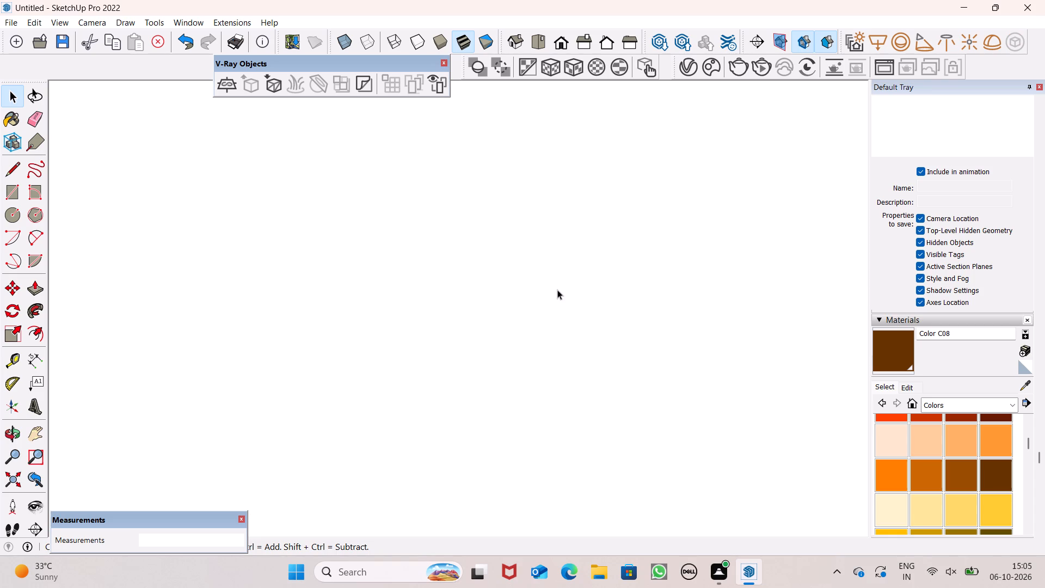
pyautogui.scroll(-15, 555, 323)
pyautogui.scroll(1, 567, 318)
pyautogui.scroll(-1, 567, 318)
pyautogui.scroll(1, 573, 317)
pyautogui.scroll(-16, 573, 318)
pyautogui.scroll(-12, 582, 318)
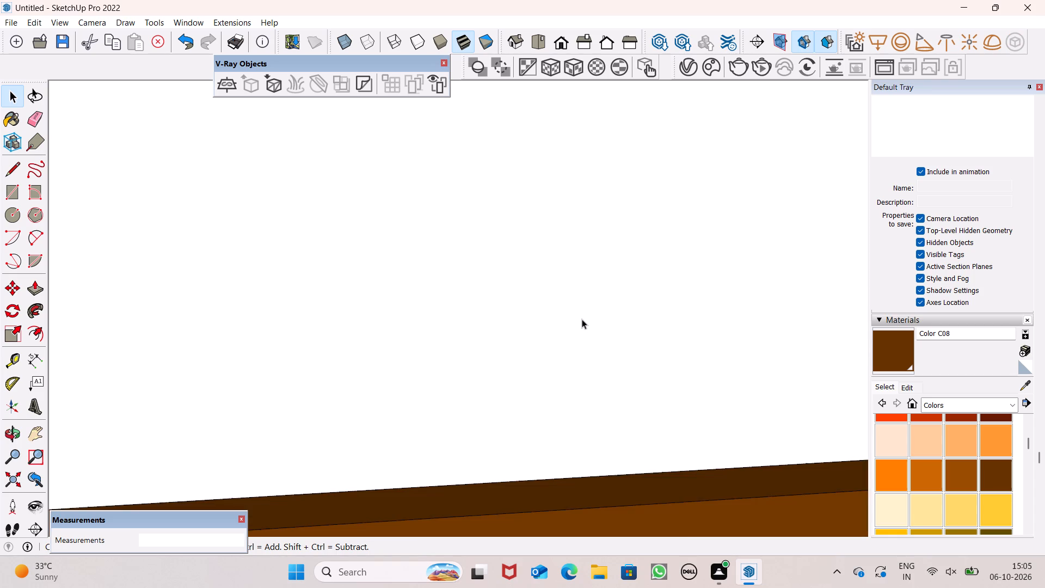
pyautogui.scroll(-1, 582, 319)
pyautogui.scroll(-15, 591, 123)
pyautogui.scroll(-2, 594, 206)
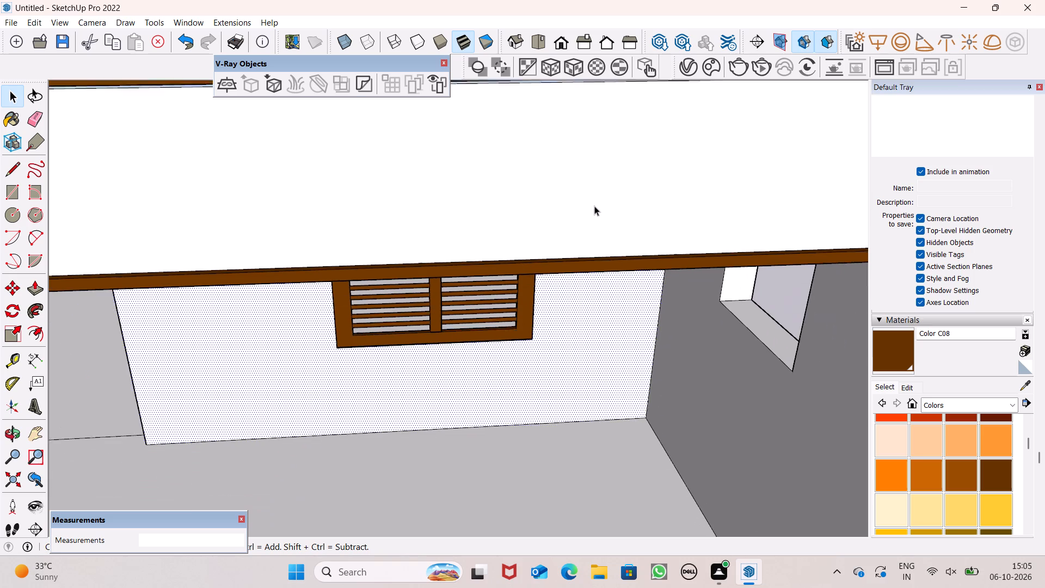
pyautogui.scroll(-6, 594, 206)
pyautogui.scroll(1, 581, 183)
pyautogui.scroll(-14, 581, 183)
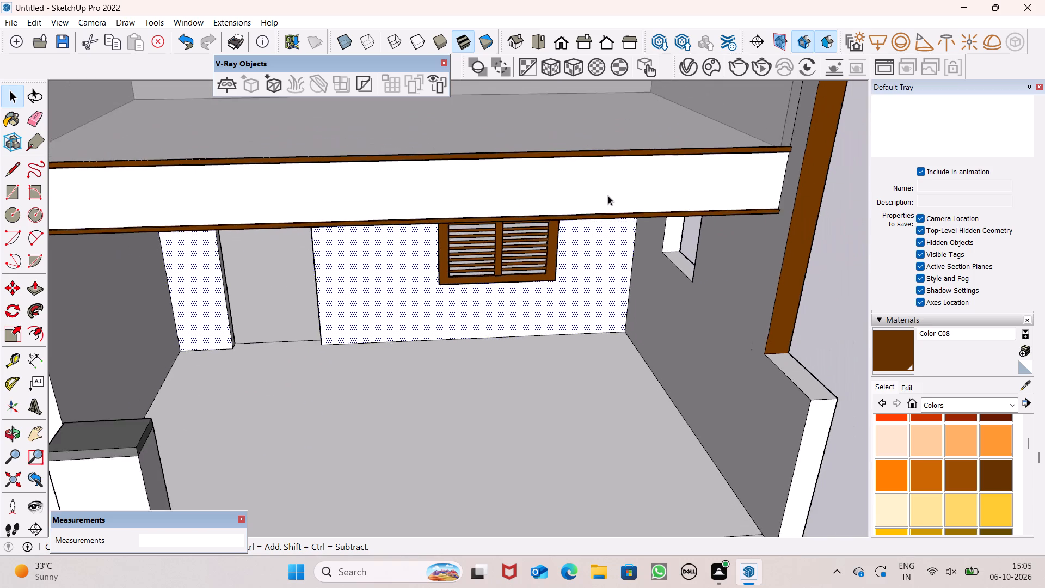
pyautogui.scroll(-5, 608, 195)
pyautogui.click(733, 383)
# Copy the ground-floor window group straight up about 10' 2" to the first-floor opening above it, matching their lower corners.
pyautogui.scroll(1, 511, 211)
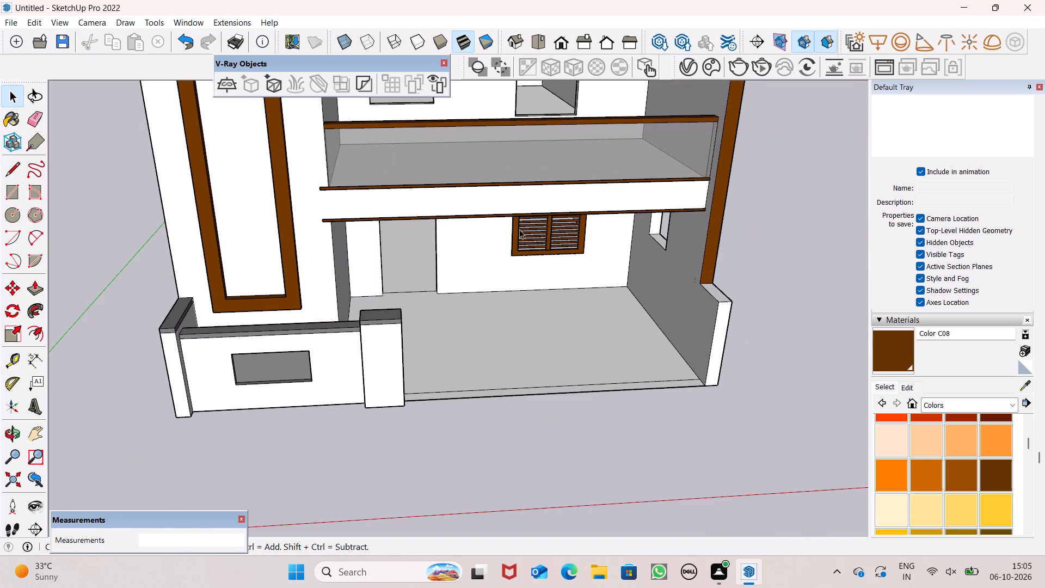
pyautogui.click(524, 230)
pyautogui.press('m')
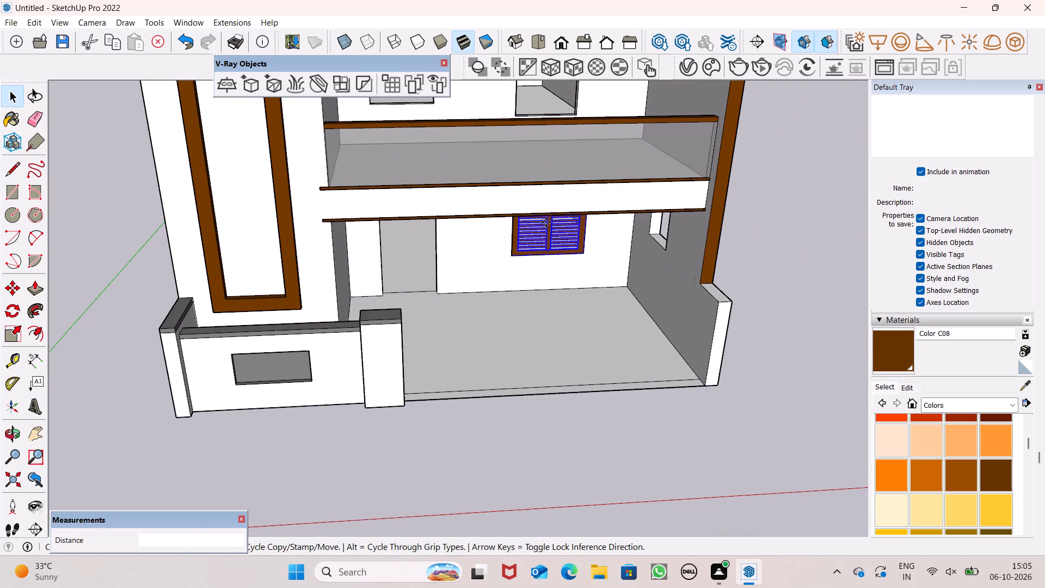
pyautogui.press('Return')
pyautogui.scroll(-3, 545, 249)
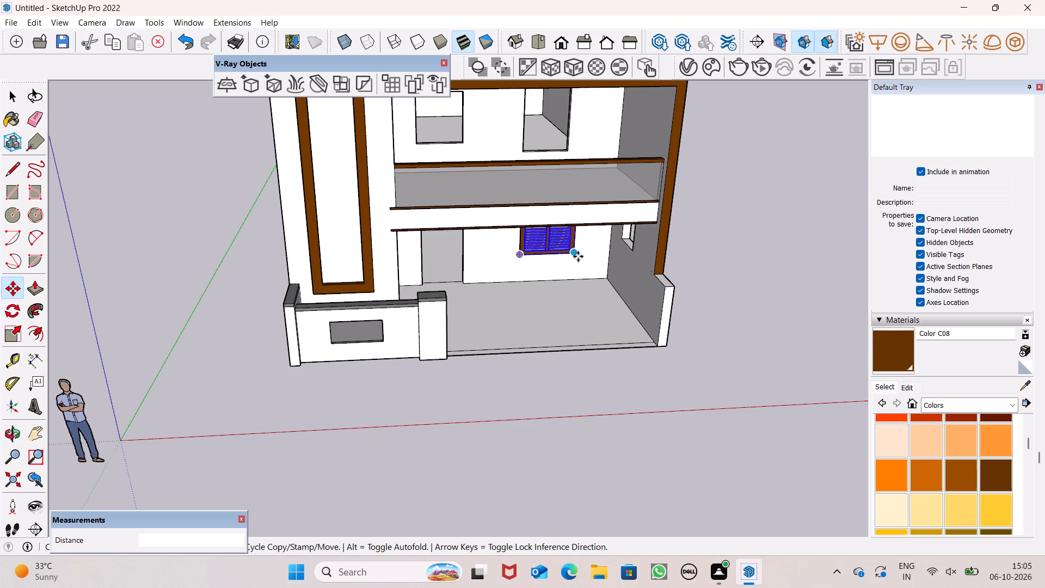
pyautogui.moveTo(578, 256); pyautogui.dragTo(573, 150)
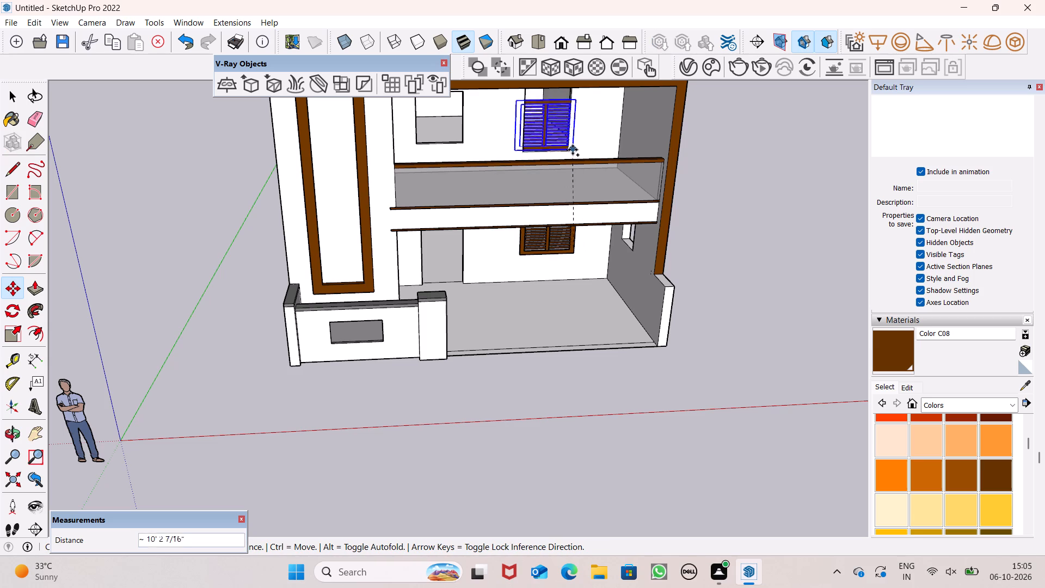
pyautogui.moveTo(573, 150); pyautogui.dragTo(571, 151)
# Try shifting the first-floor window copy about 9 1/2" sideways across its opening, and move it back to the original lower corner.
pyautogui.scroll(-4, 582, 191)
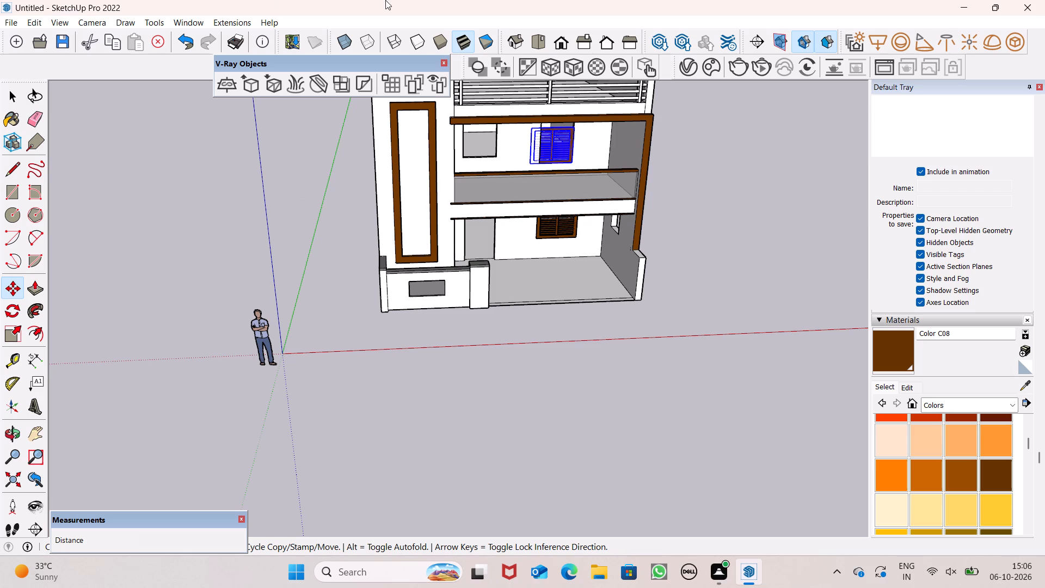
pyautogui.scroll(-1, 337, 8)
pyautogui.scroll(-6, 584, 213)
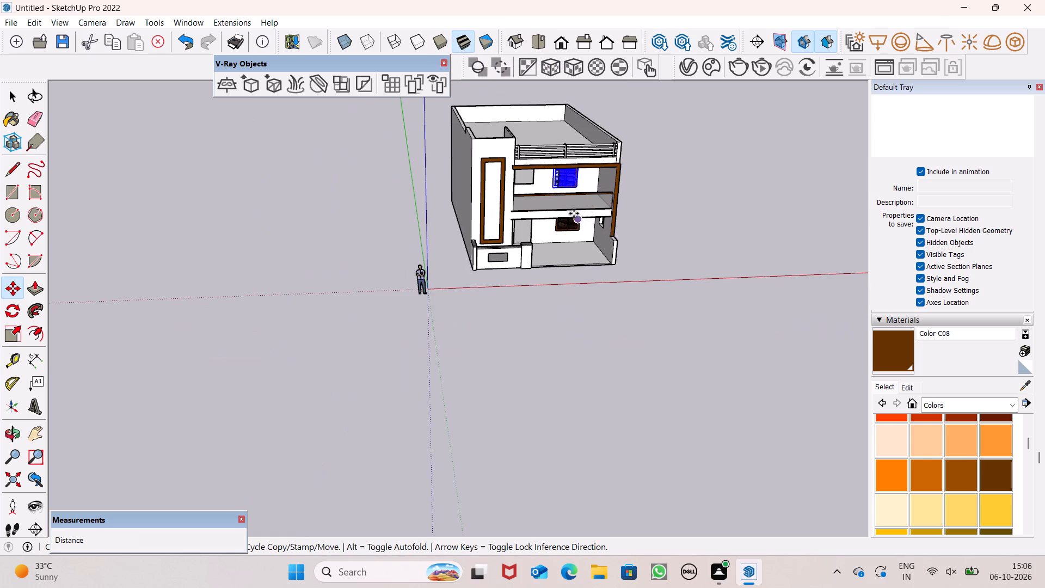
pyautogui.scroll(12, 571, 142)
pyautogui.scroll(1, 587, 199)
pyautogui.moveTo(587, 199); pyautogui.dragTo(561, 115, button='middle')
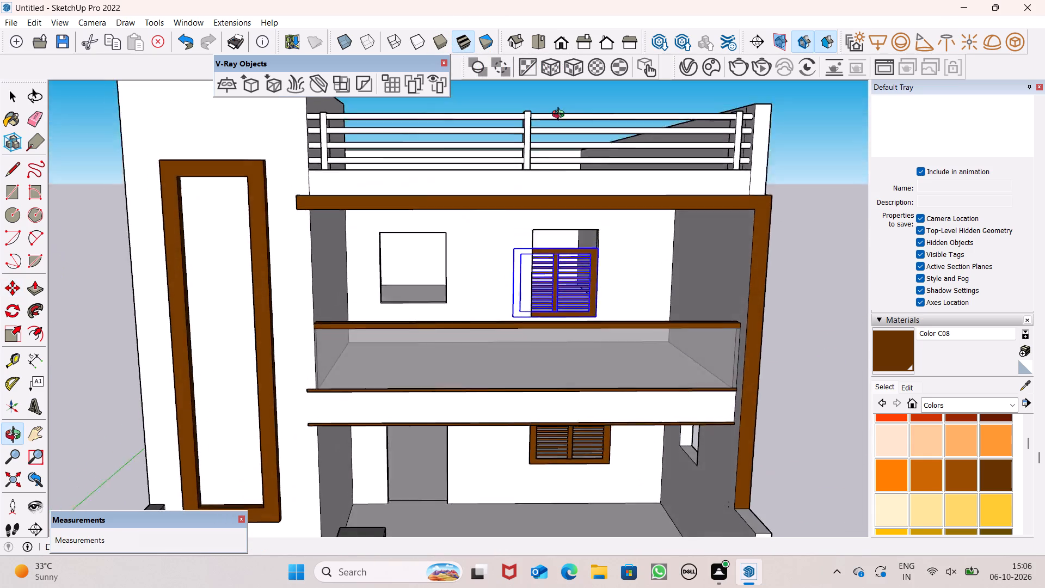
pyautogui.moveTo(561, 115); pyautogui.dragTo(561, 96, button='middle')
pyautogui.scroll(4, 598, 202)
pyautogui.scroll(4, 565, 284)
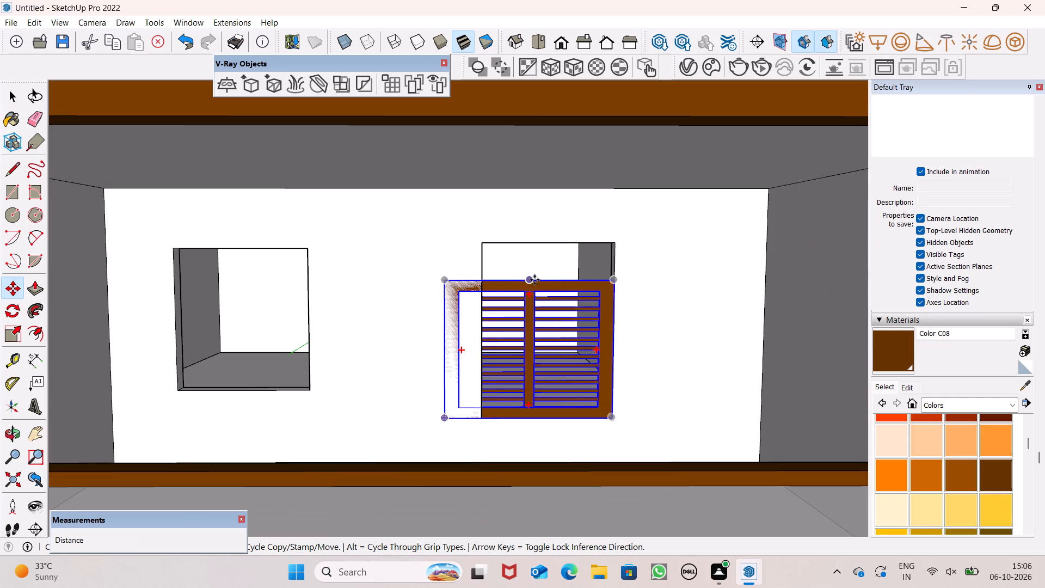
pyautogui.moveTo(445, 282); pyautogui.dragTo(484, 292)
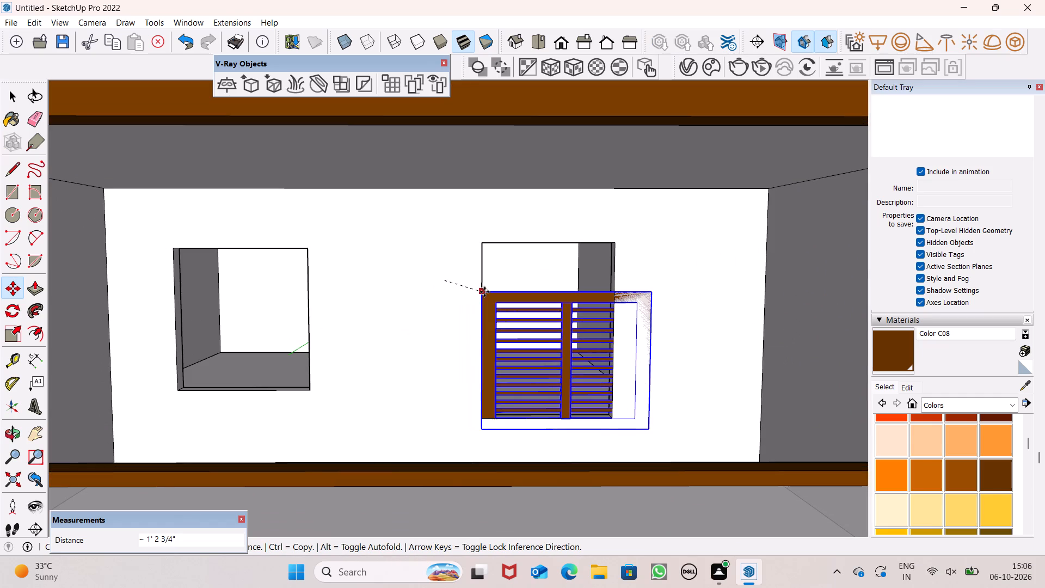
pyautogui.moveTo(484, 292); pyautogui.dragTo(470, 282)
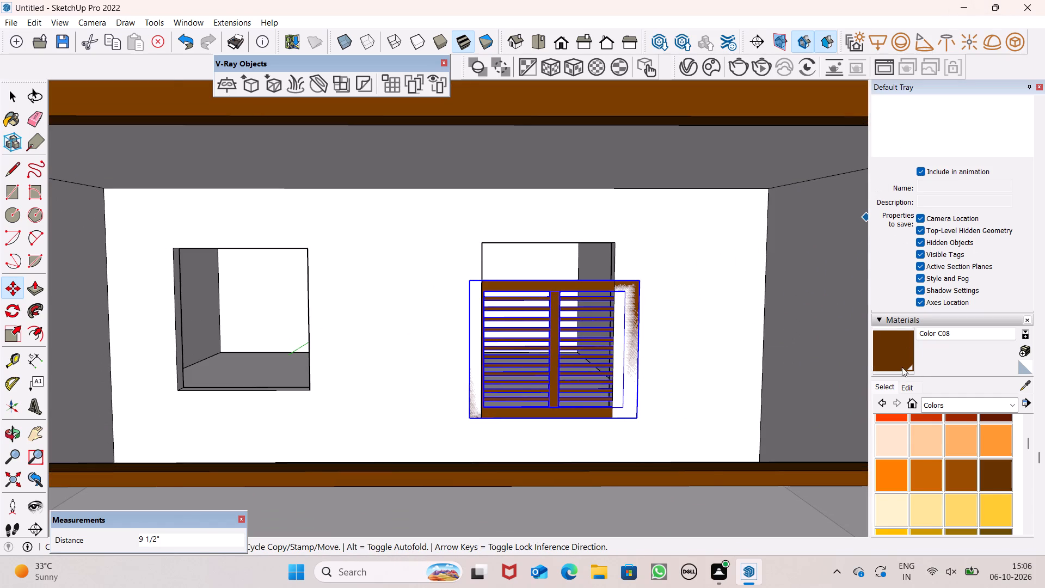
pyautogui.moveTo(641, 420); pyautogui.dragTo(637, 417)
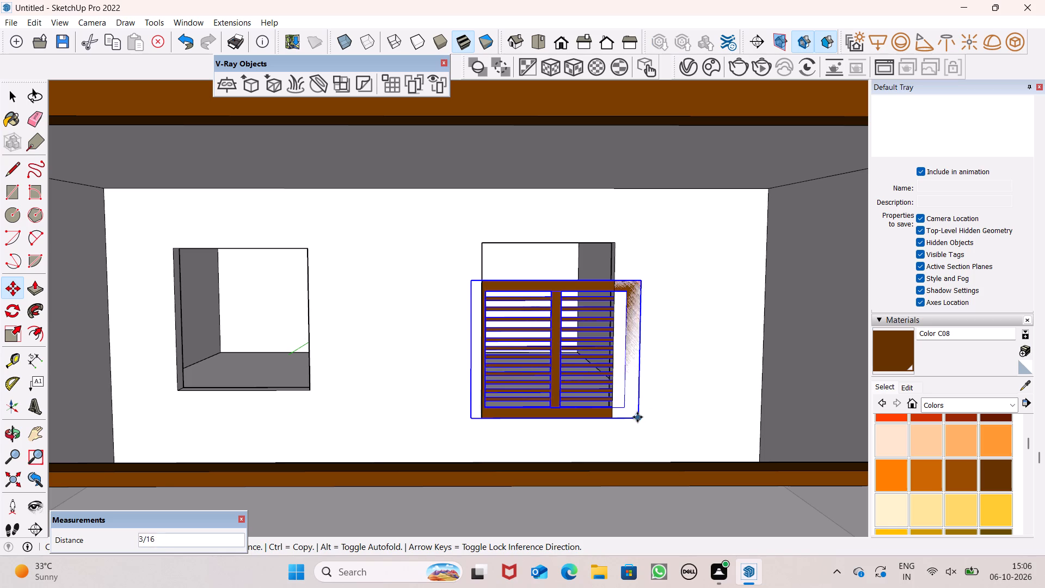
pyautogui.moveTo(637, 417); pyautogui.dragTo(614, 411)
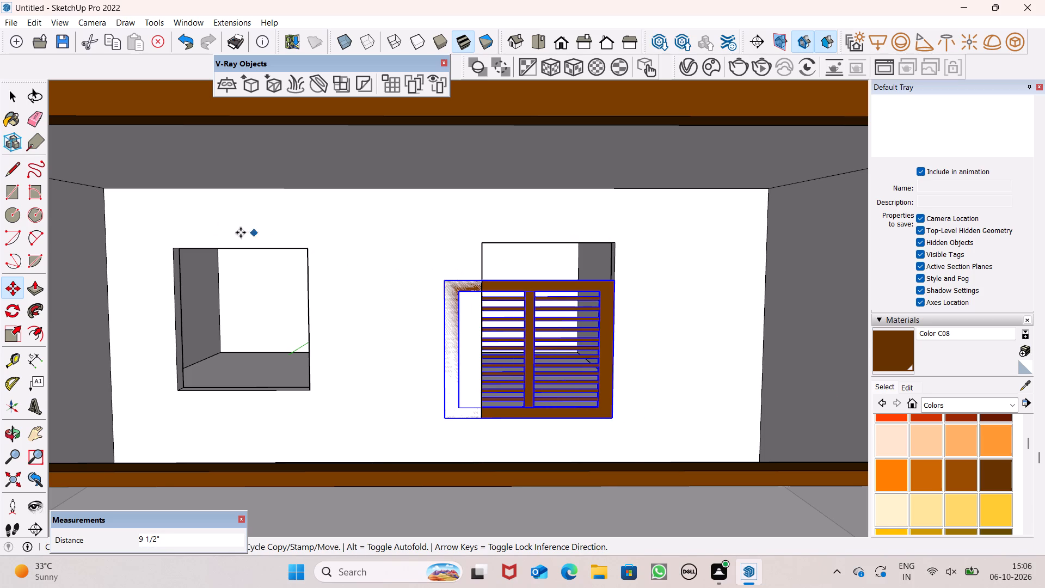
# Scale the first-floor window copy down uniformly by about 0.75 so its width fits the opening.
pyautogui.click(9, 345)
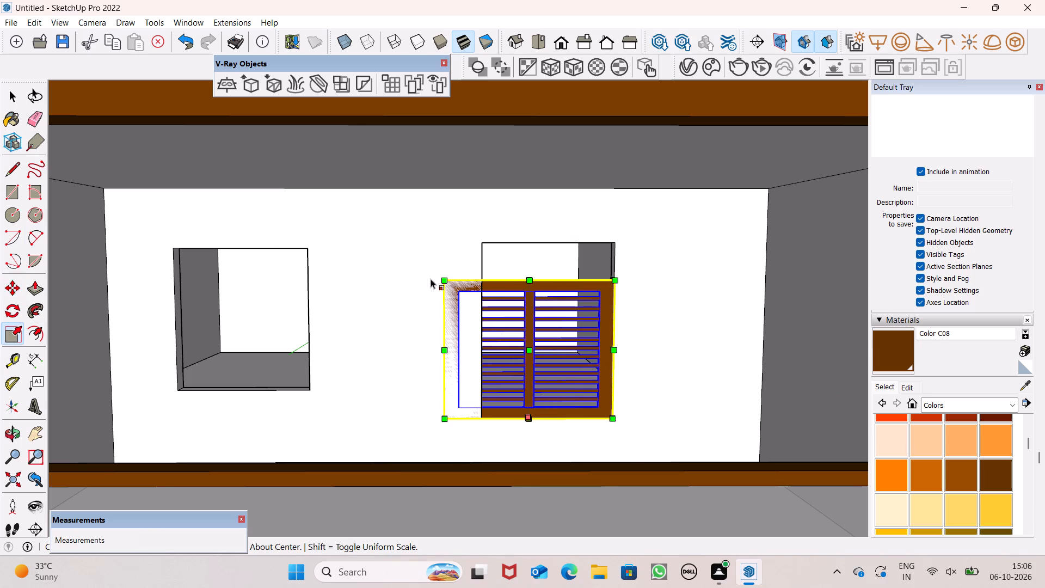
pyautogui.moveTo(442, 279); pyautogui.dragTo(485, 317)
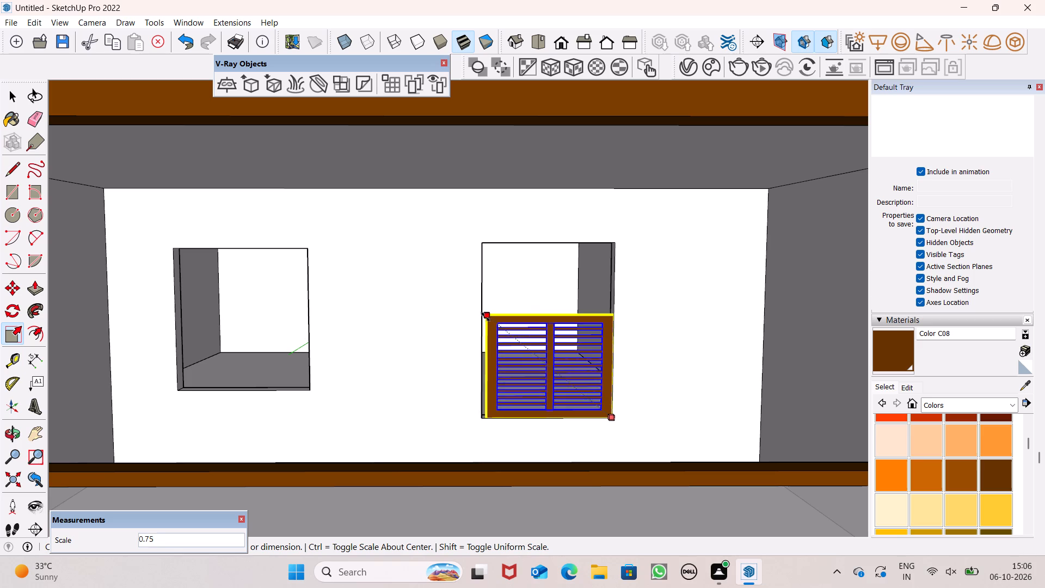
pyautogui.moveTo(485, 317); pyautogui.dragTo(475, 316)
# Stretch the first-floor window group upward by about 1.62 so it reaches the top edge of the opening.
pyautogui.moveTo(550, 280); pyautogui.dragTo(551, 354, button='middle')
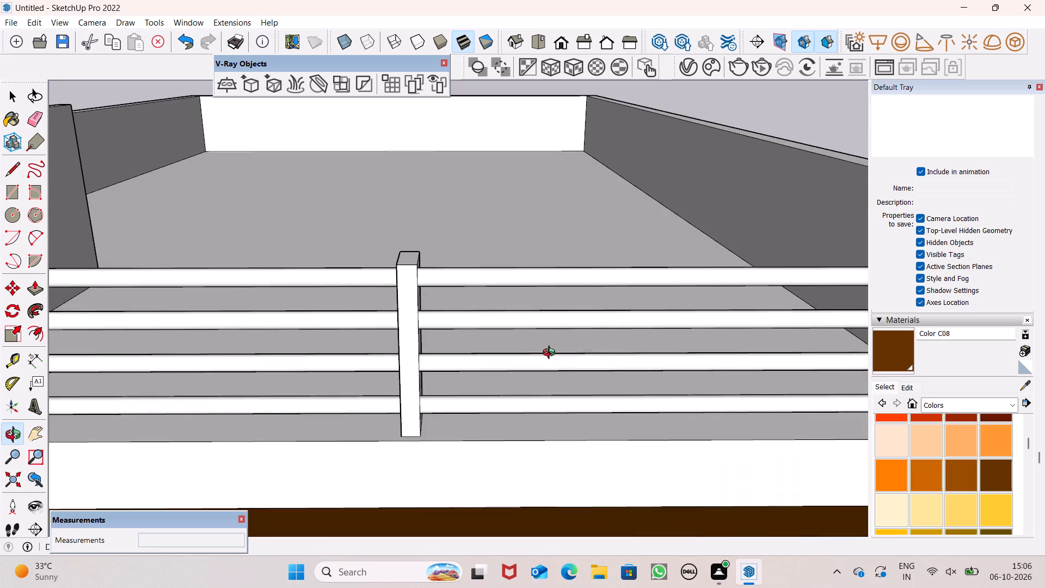
pyautogui.moveTo(551, 354); pyautogui.dragTo(576, 302, button='middle')
pyautogui.scroll(5, 575, 337)
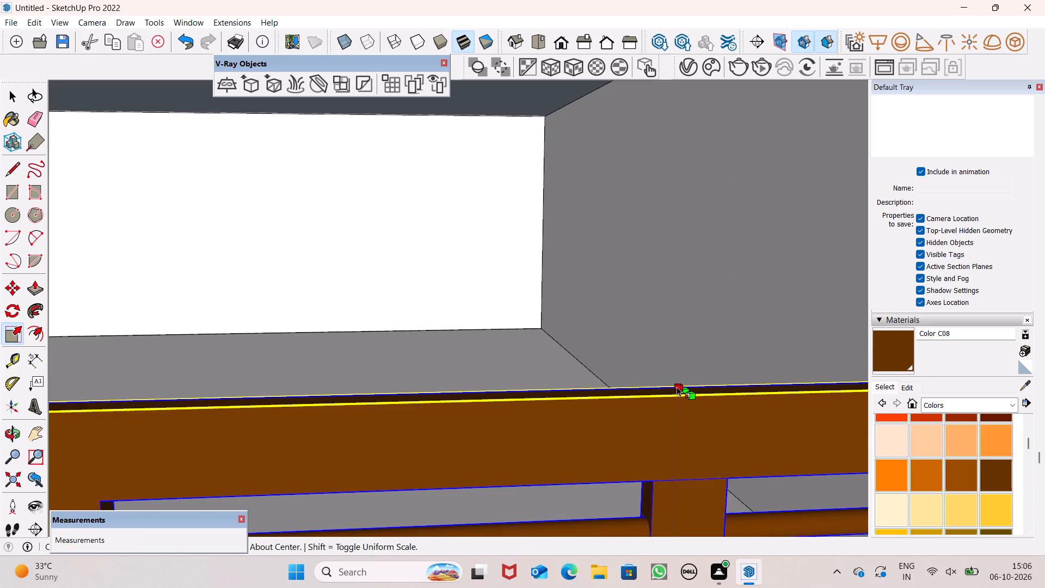
pyautogui.moveTo(683, 392); pyautogui.dragTo(680, 69)
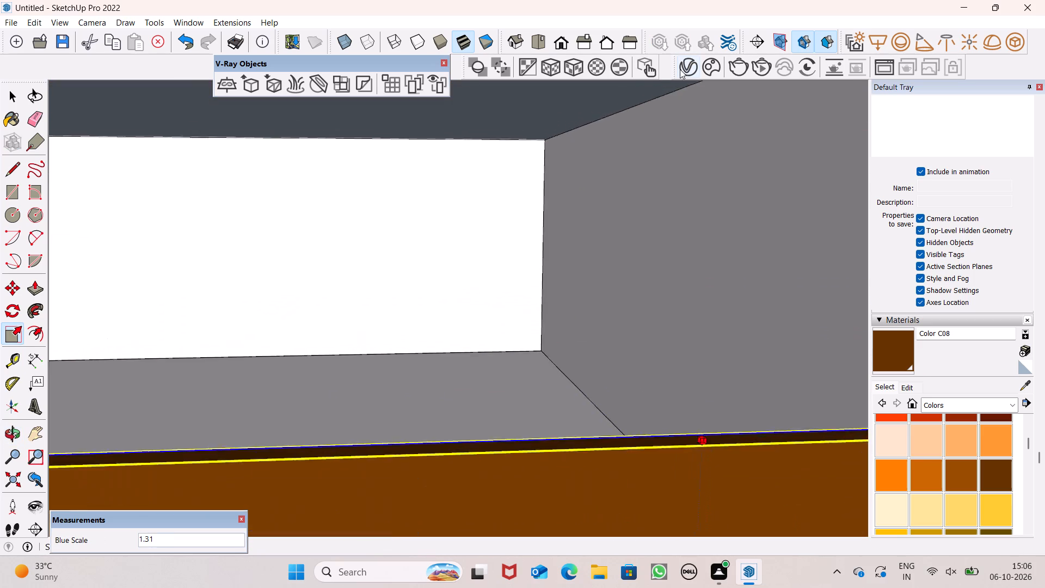
pyautogui.moveTo(680, 69); pyautogui.dragTo(681, 75)
pyautogui.scroll(-6, 681, 179)
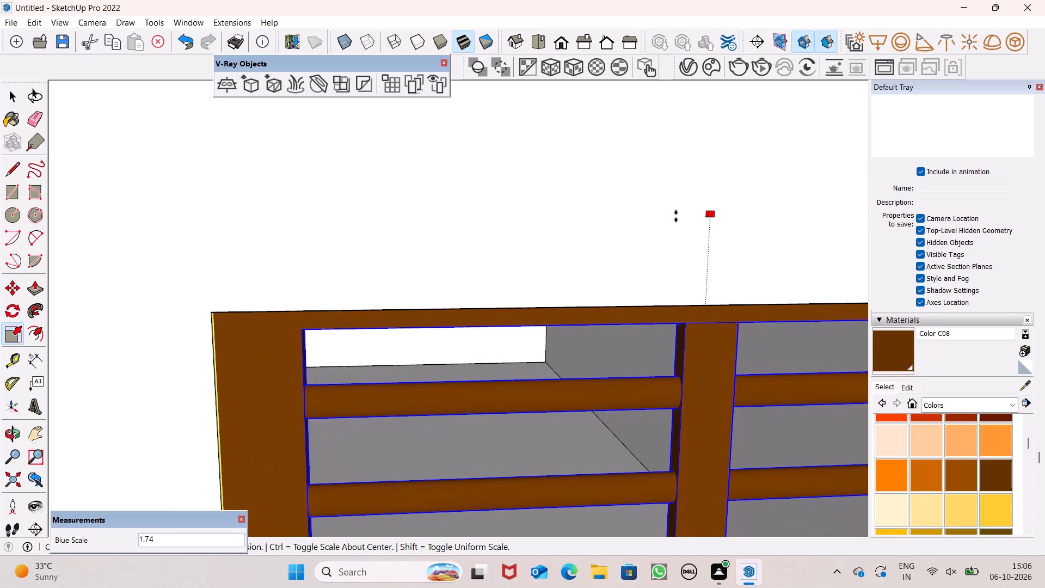
pyautogui.click(708, 307)
pyautogui.press('space')
pyautogui.click(542, 154)
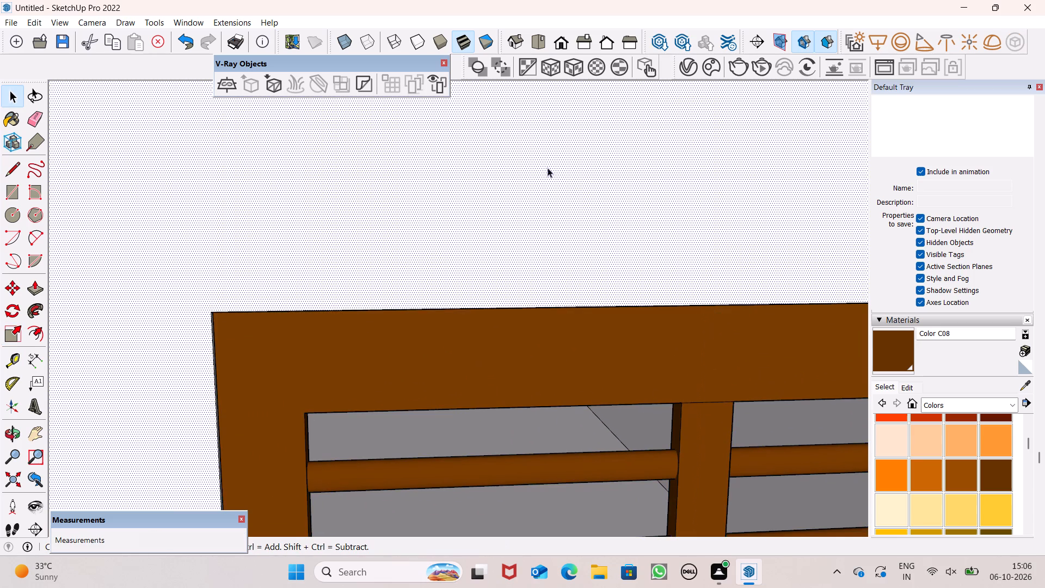
# Examine the resized first-floor window, both within the whole facade and up close in its opening.
pyautogui.scroll(-14, 579, 181)
pyautogui.scroll(-14, 616, 193)
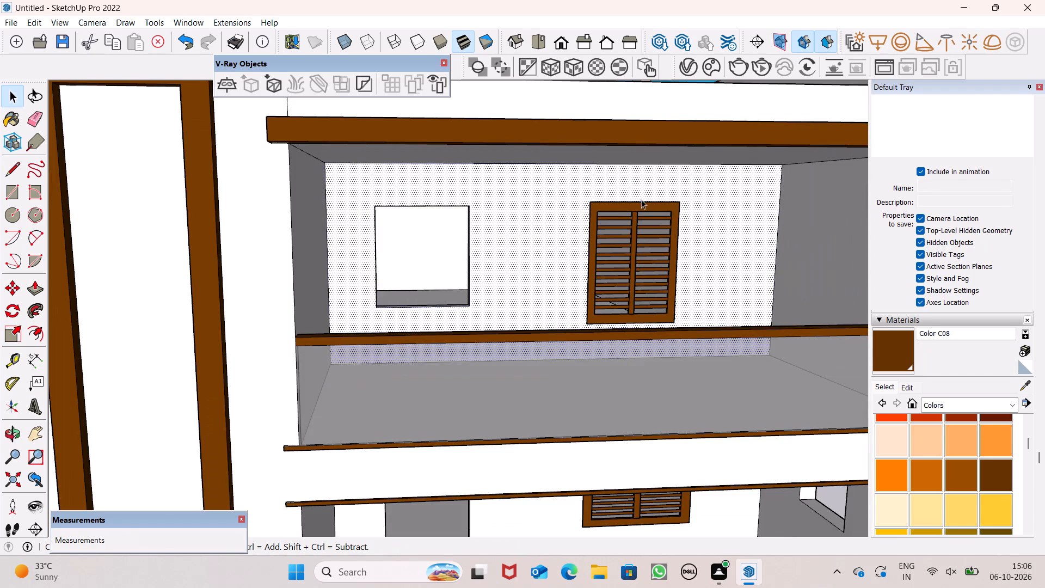
pyautogui.scroll(-11, 642, 201)
pyautogui.click(374, 221)
pyautogui.scroll(4, 696, 222)
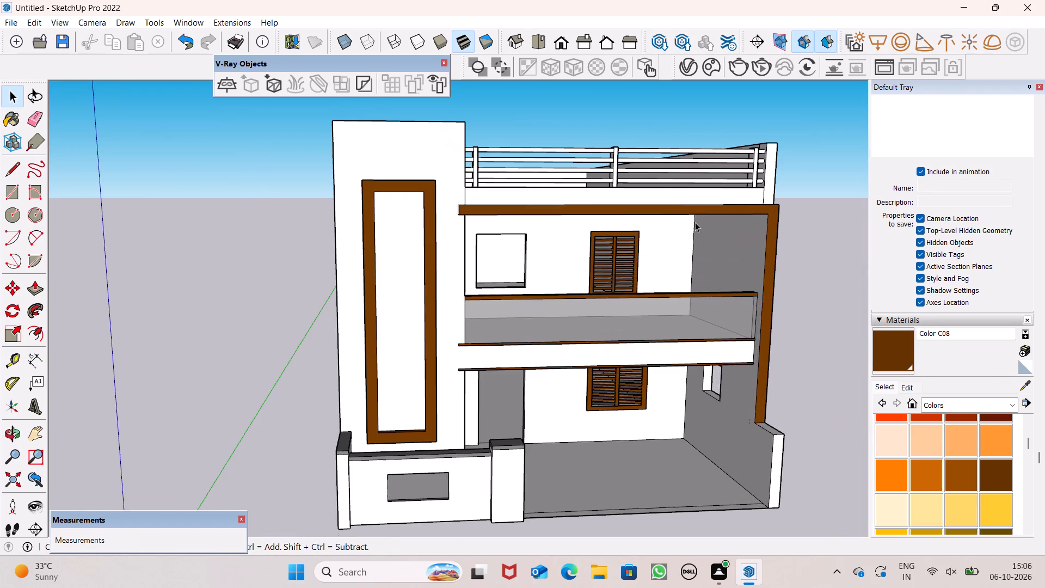
pyautogui.click(637, 259)
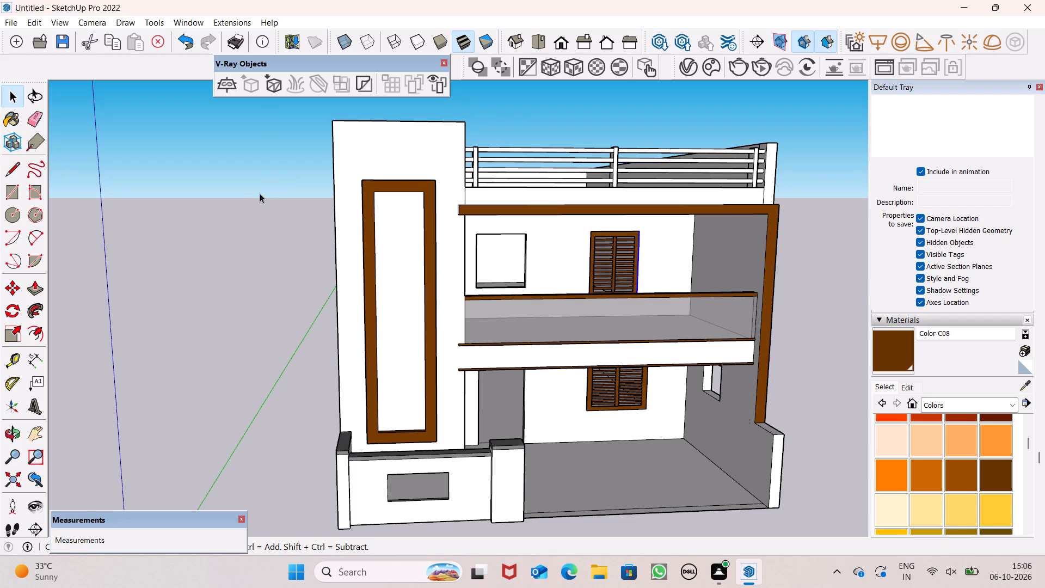
pyautogui.click(260, 193)
pyautogui.scroll(5, 609, 223)
pyautogui.click(627, 277)
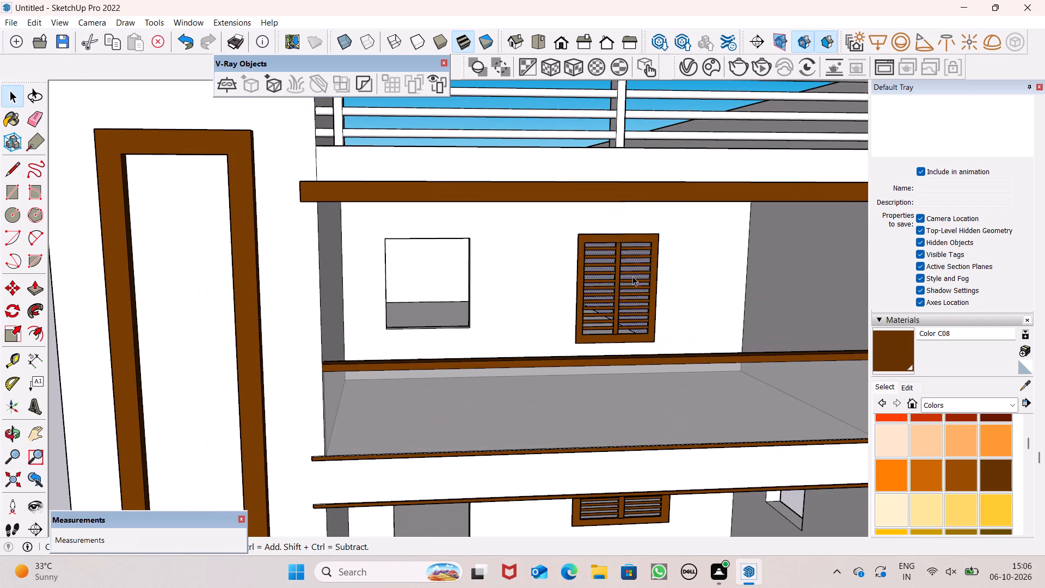
pyautogui.click(632, 276)
pyautogui.click(657, 297)
pyautogui.click(649, 299)
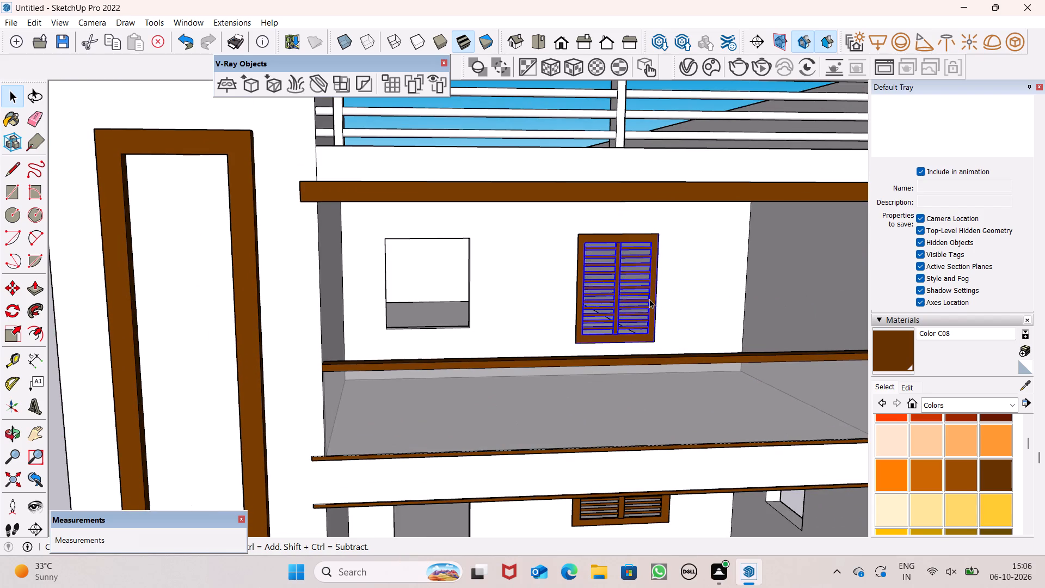
pyautogui.scroll(-6, 651, 292)
pyautogui.scroll(1, 651, 292)
pyautogui.click(277, 297)
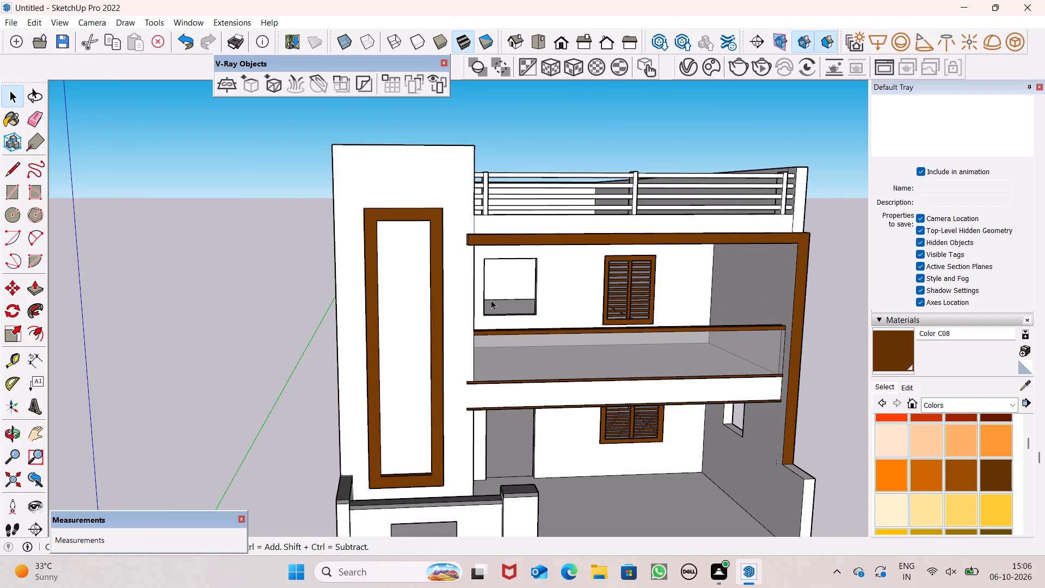
pyautogui.scroll(6, 668, 272)
pyautogui.moveTo(639, 299); pyautogui.dragTo(573, 306, button='middle')
pyautogui.scroll(1, 573, 306)
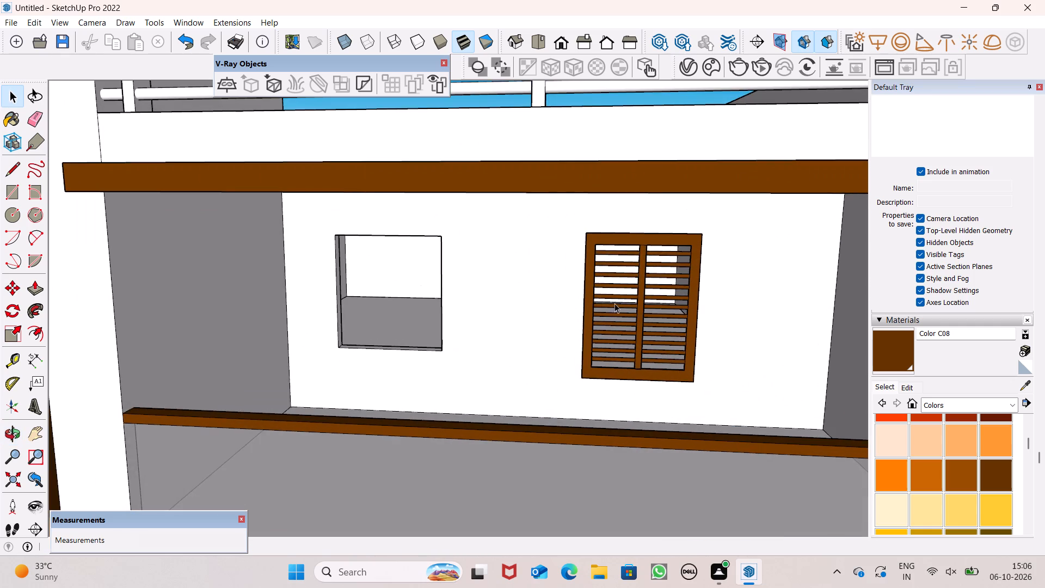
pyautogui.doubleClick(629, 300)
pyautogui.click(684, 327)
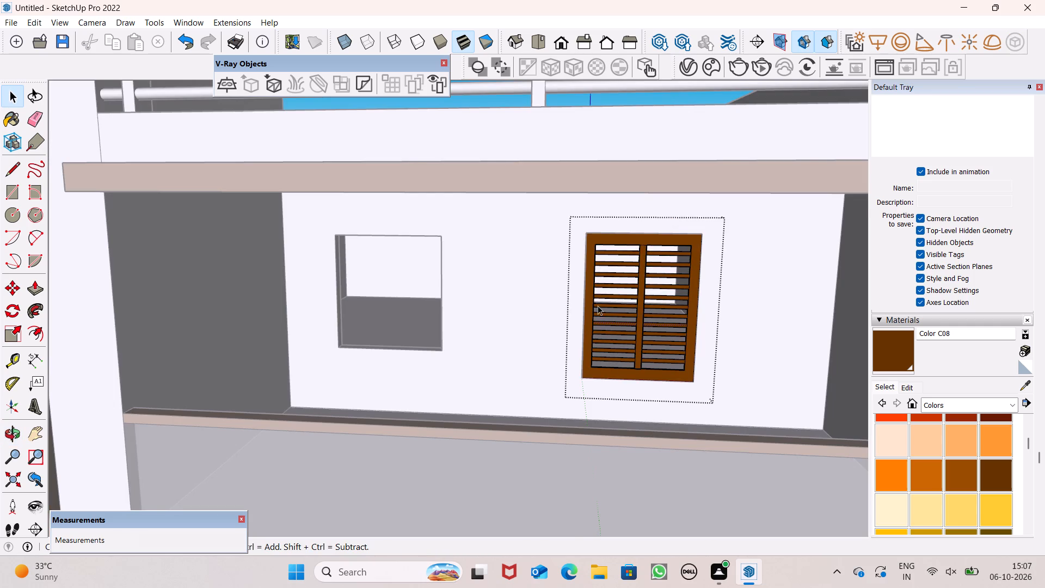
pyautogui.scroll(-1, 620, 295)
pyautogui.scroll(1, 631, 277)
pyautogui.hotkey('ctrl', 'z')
# Copy the first-floor window group about 9' 8" sideways to the neighbouring empty first-floor opening, matching their lower corners.
pyautogui.click(667, 298)
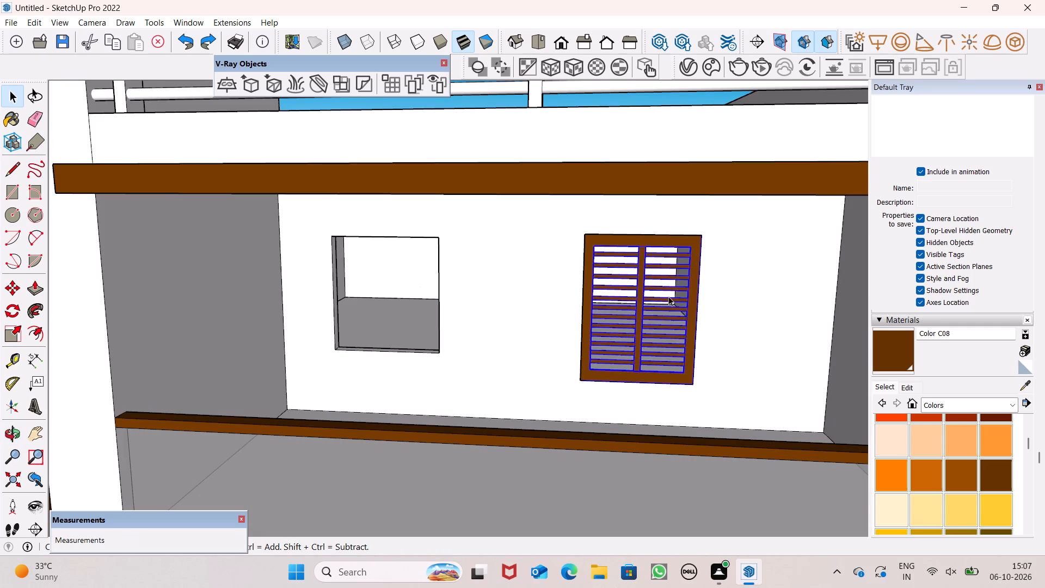
pyautogui.scroll(-4, 668, 296)
pyautogui.scroll(8, 684, 312)
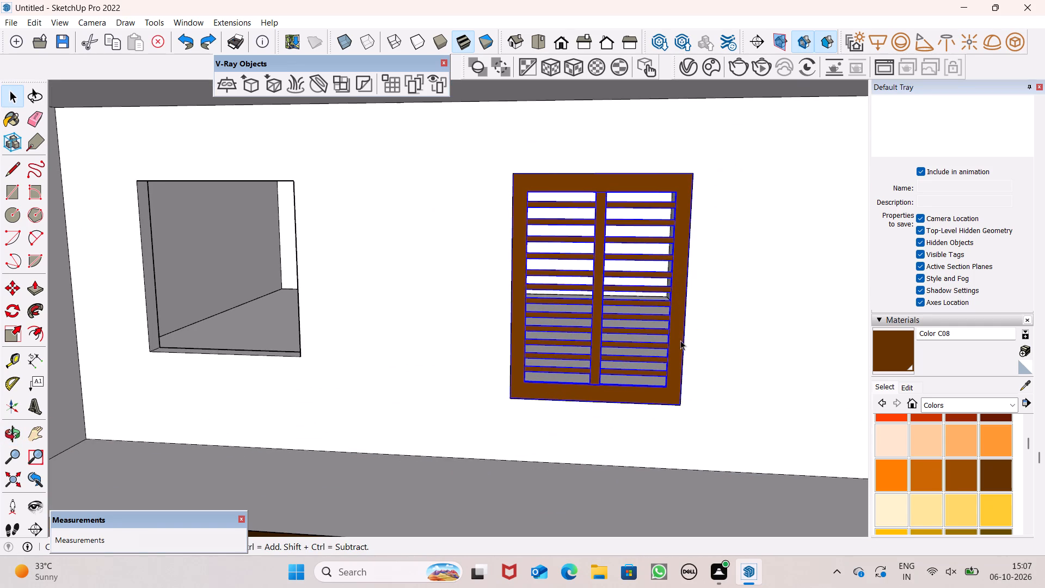
pyautogui.scroll(-7, 693, 346)
pyautogui.press('m')
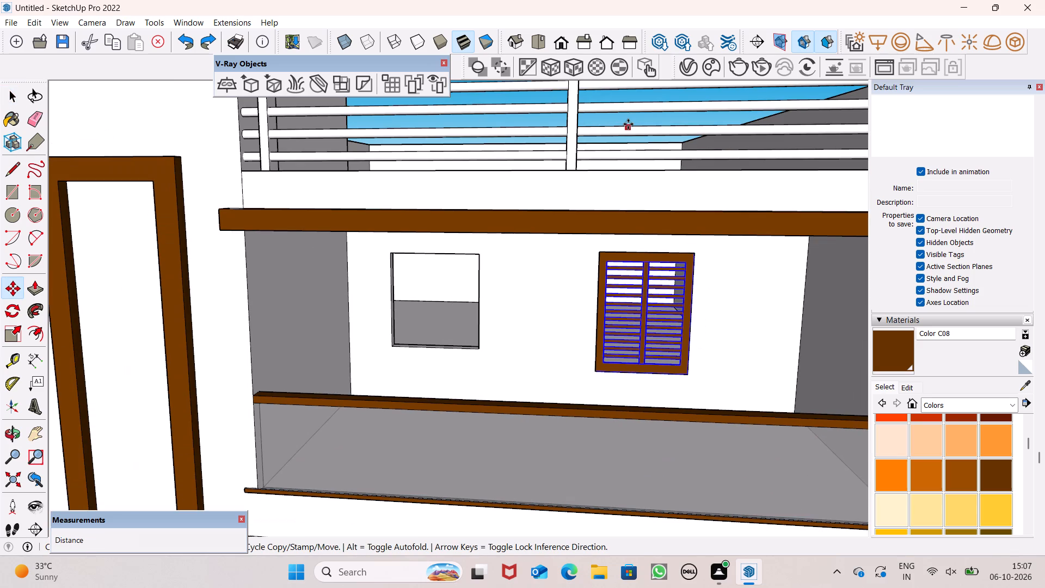
pyautogui.press('Return')
pyautogui.moveTo(688, 374); pyautogui.dragTo(476, 347)
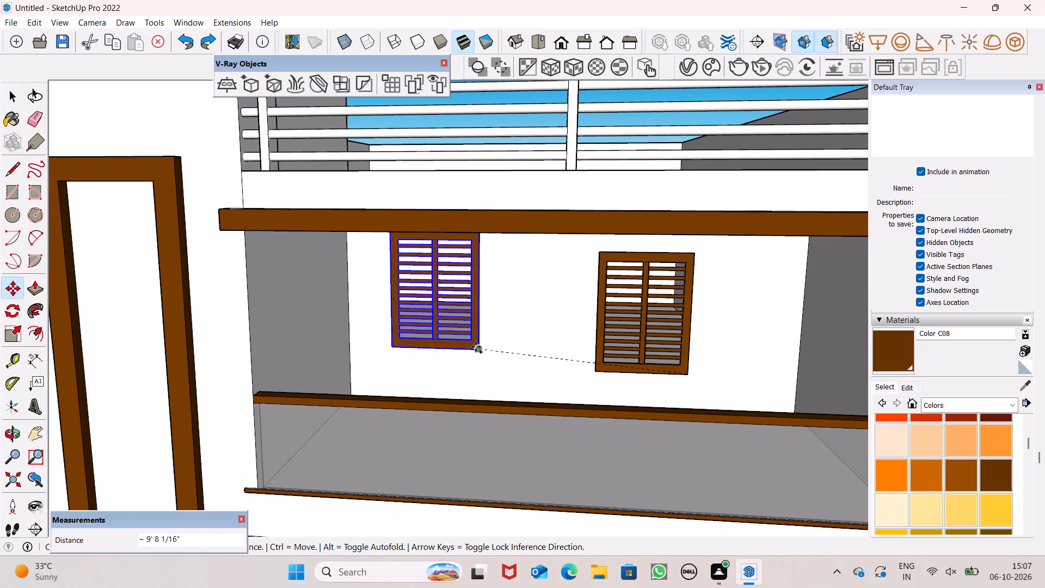
pyautogui.moveTo(476, 347); pyautogui.dragTo(475, 347)
# Scale the new window copy down uniformly by about 0.80 so its height fits the second first-floor opening.
pyautogui.scroll(7, 490, 301)
pyautogui.scroll(1, 484, 379)
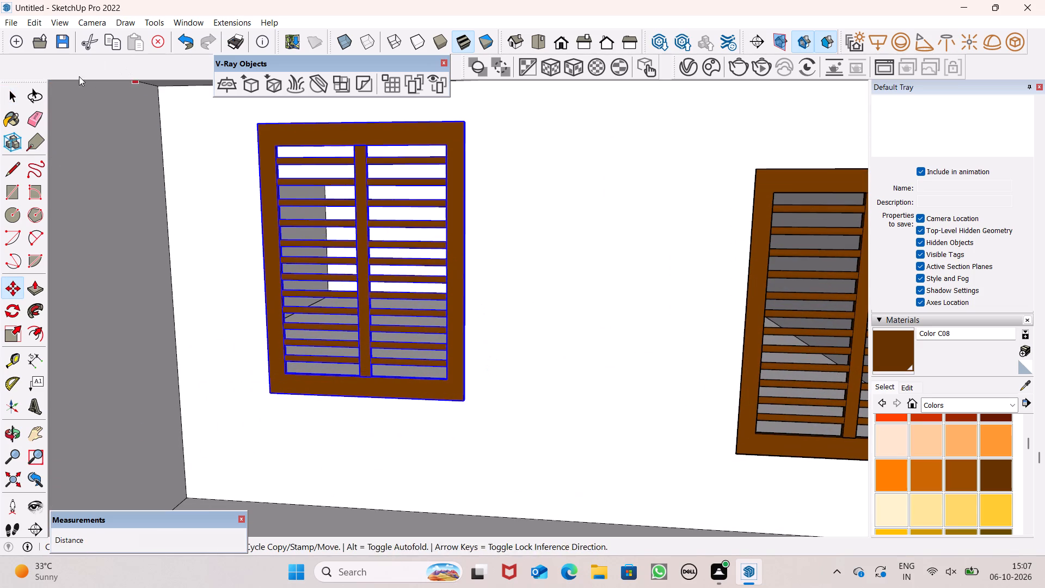
pyautogui.click(1, 337)
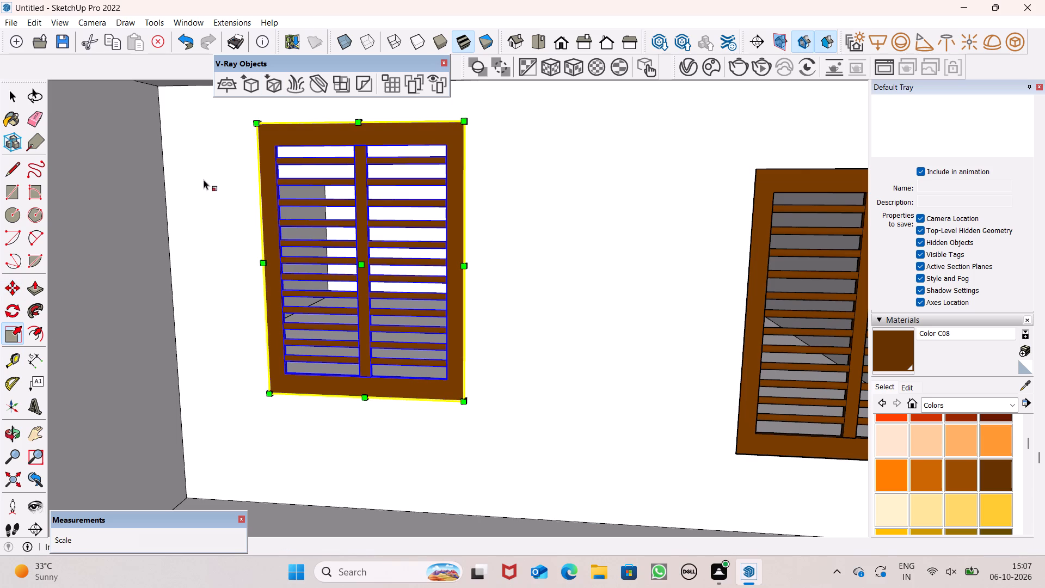
pyautogui.moveTo(259, 124); pyautogui.dragTo(293, 188)
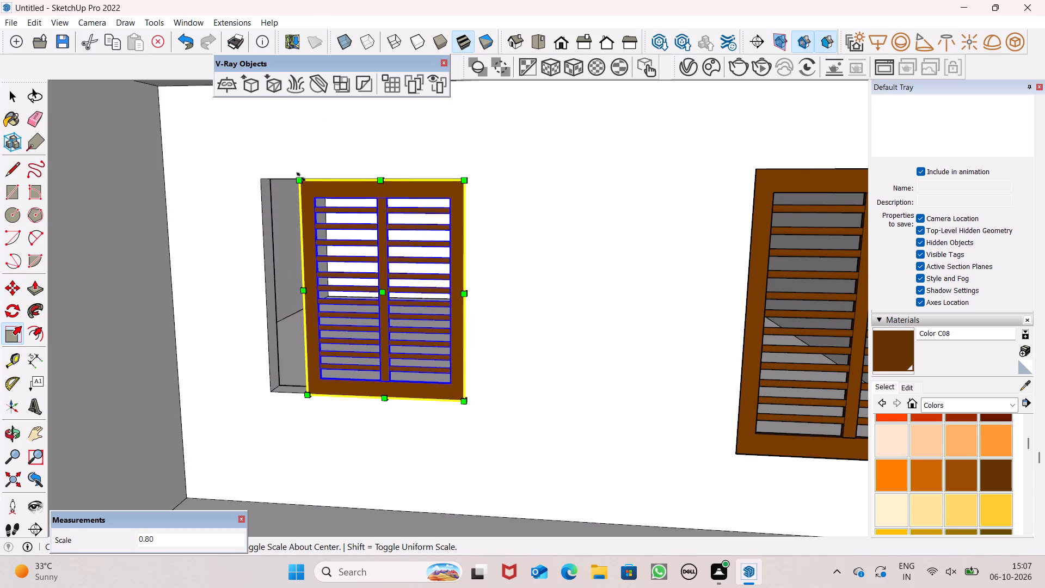
pyautogui.click(300, 180)
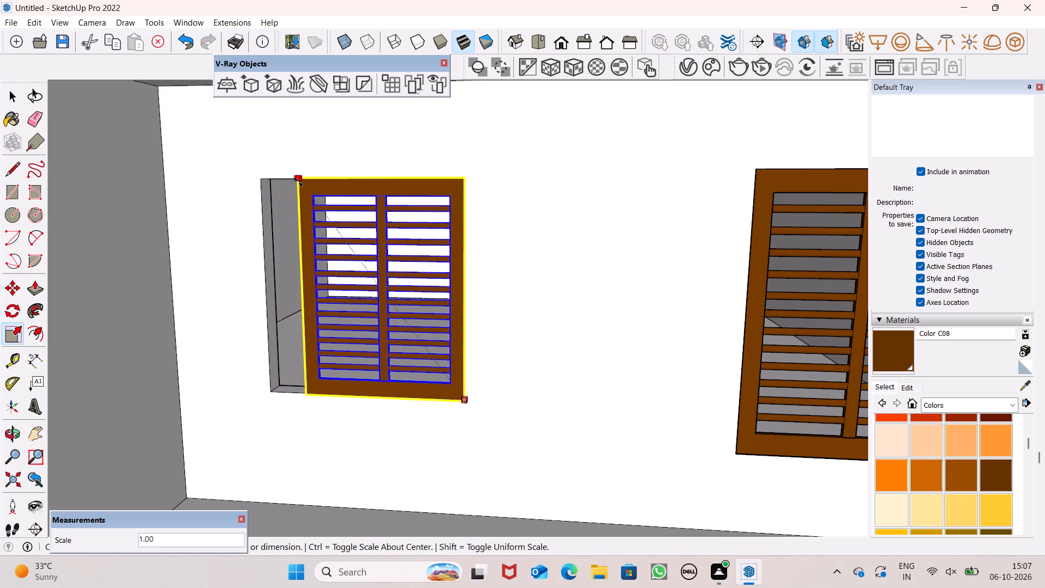
pyautogui.press('space')
pyautogui.moveTo(356, 267); pyautogui.dragTo(380, 285, button='middle')
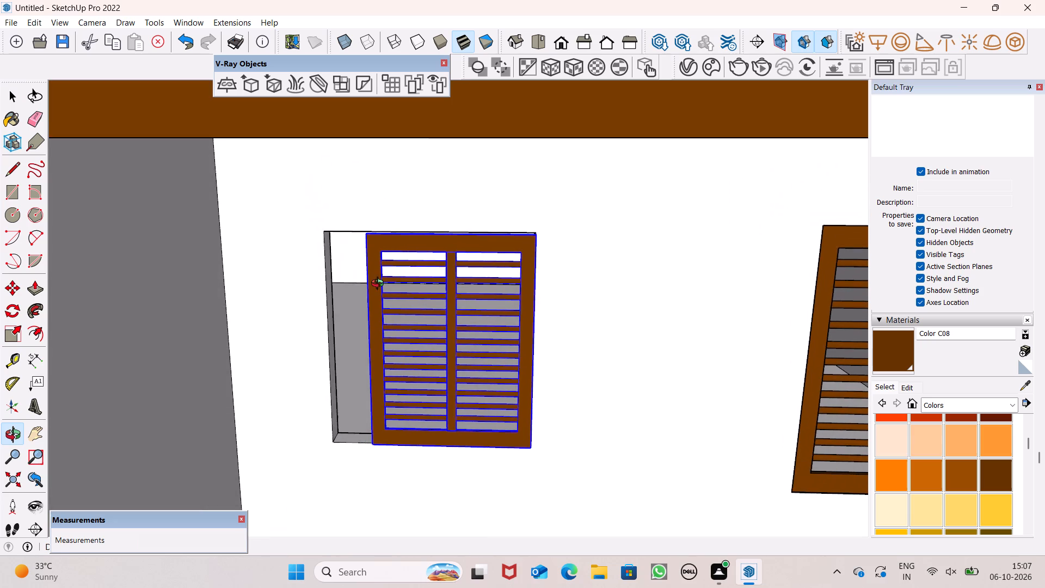
pyautogui.moveTo(380, 285); pyautogui.dragTo(380, 283, button='middle')
pyautogui.hotkey('ctrl', 'z')
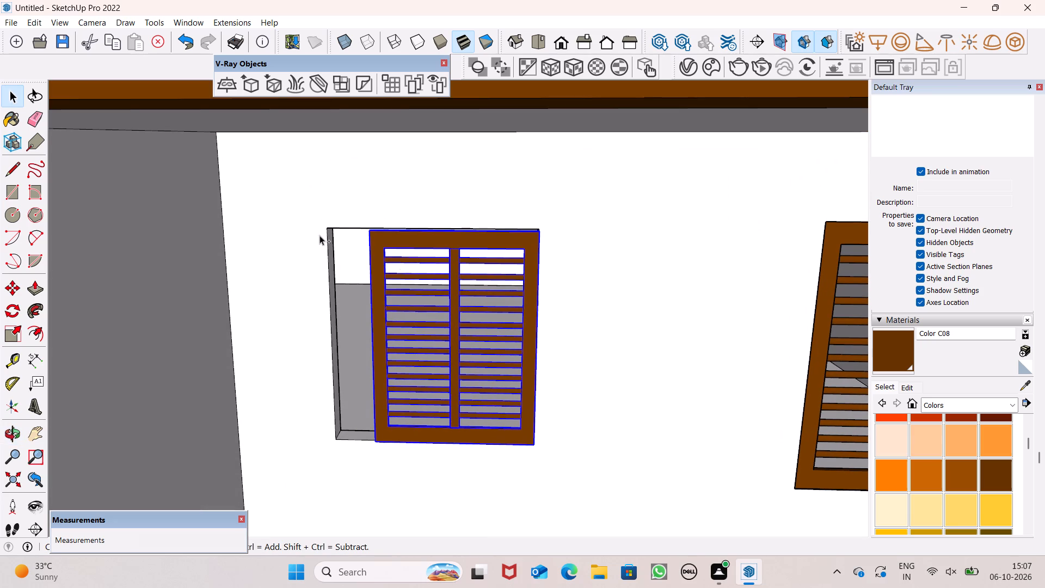
pyautogui.keyDown('ctrl'); pyautogui.moveTo(13, 333); pyautogui.dragTo(17, 330); pyautogui.keyUp('ctrl')
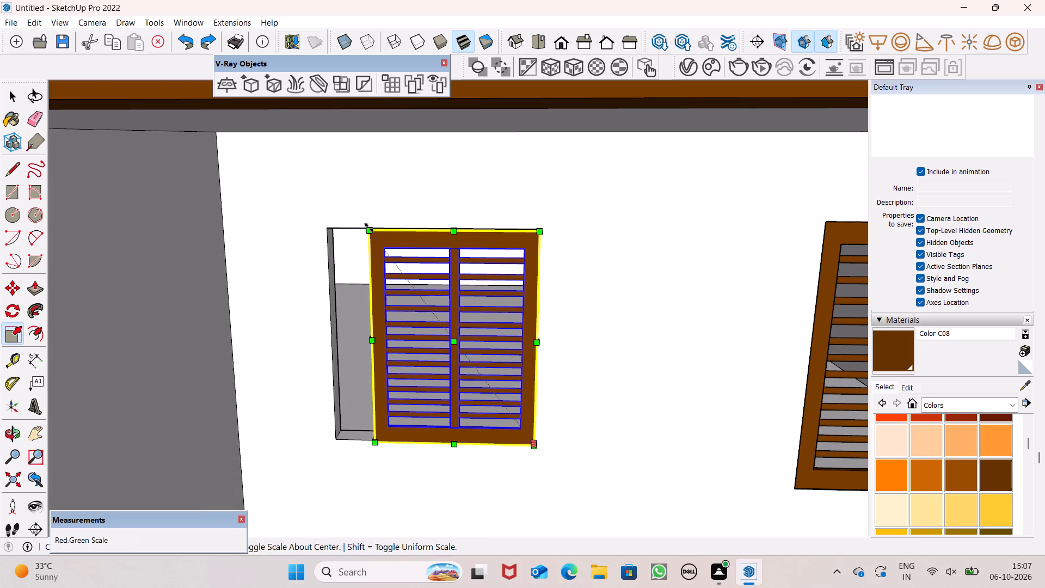
pyautogui.keyDown('ctrl'); pyautogui.moveTo(369, 228); pyautogui.dragTo(367, 222); pyautogui.keyUp('ctrl')
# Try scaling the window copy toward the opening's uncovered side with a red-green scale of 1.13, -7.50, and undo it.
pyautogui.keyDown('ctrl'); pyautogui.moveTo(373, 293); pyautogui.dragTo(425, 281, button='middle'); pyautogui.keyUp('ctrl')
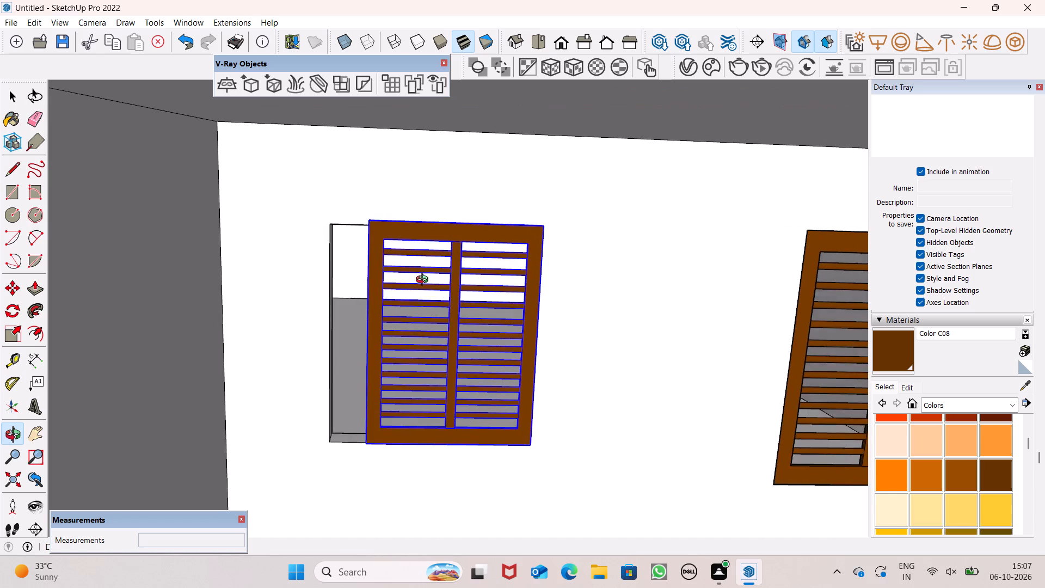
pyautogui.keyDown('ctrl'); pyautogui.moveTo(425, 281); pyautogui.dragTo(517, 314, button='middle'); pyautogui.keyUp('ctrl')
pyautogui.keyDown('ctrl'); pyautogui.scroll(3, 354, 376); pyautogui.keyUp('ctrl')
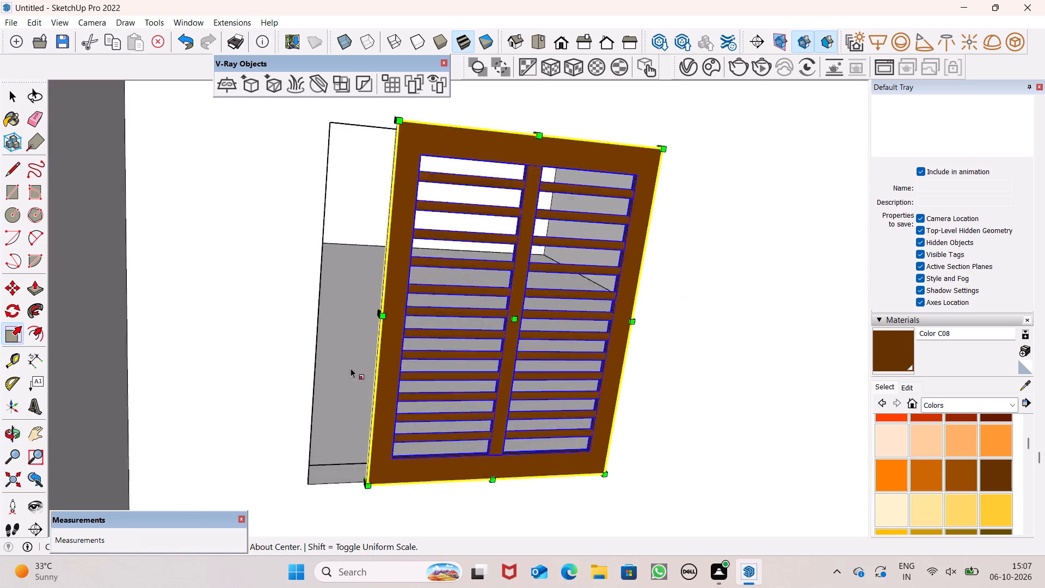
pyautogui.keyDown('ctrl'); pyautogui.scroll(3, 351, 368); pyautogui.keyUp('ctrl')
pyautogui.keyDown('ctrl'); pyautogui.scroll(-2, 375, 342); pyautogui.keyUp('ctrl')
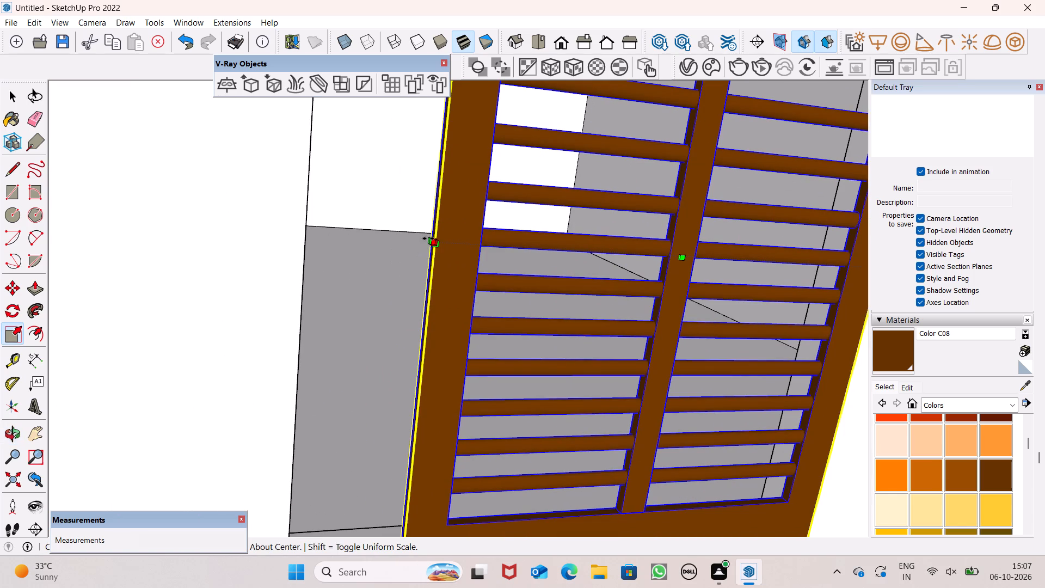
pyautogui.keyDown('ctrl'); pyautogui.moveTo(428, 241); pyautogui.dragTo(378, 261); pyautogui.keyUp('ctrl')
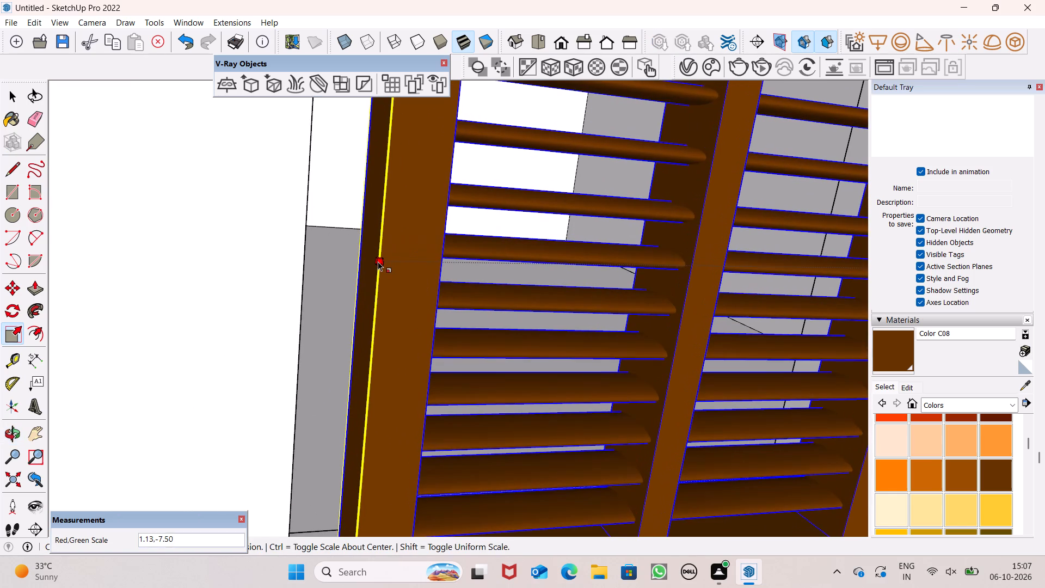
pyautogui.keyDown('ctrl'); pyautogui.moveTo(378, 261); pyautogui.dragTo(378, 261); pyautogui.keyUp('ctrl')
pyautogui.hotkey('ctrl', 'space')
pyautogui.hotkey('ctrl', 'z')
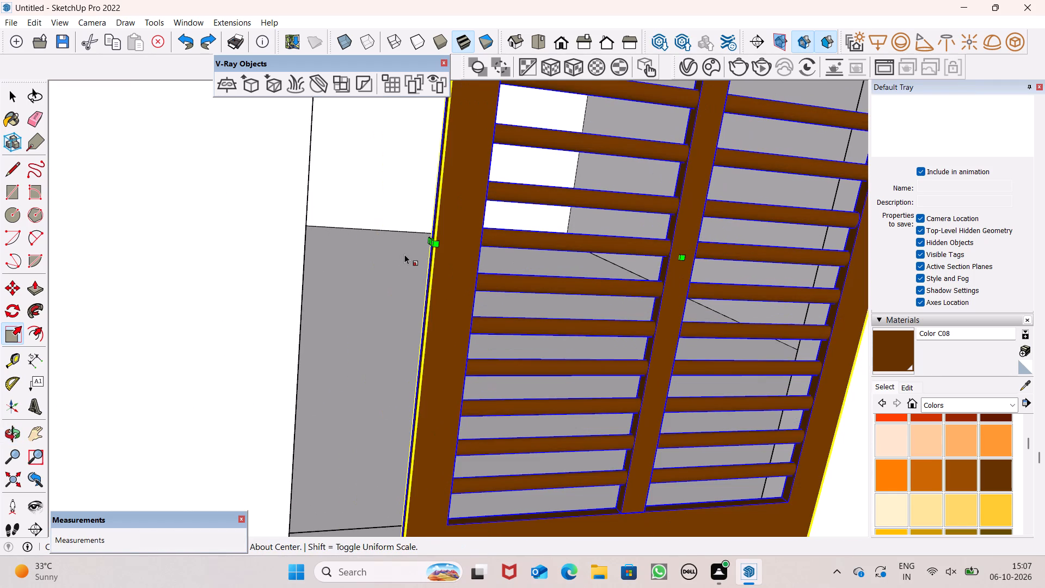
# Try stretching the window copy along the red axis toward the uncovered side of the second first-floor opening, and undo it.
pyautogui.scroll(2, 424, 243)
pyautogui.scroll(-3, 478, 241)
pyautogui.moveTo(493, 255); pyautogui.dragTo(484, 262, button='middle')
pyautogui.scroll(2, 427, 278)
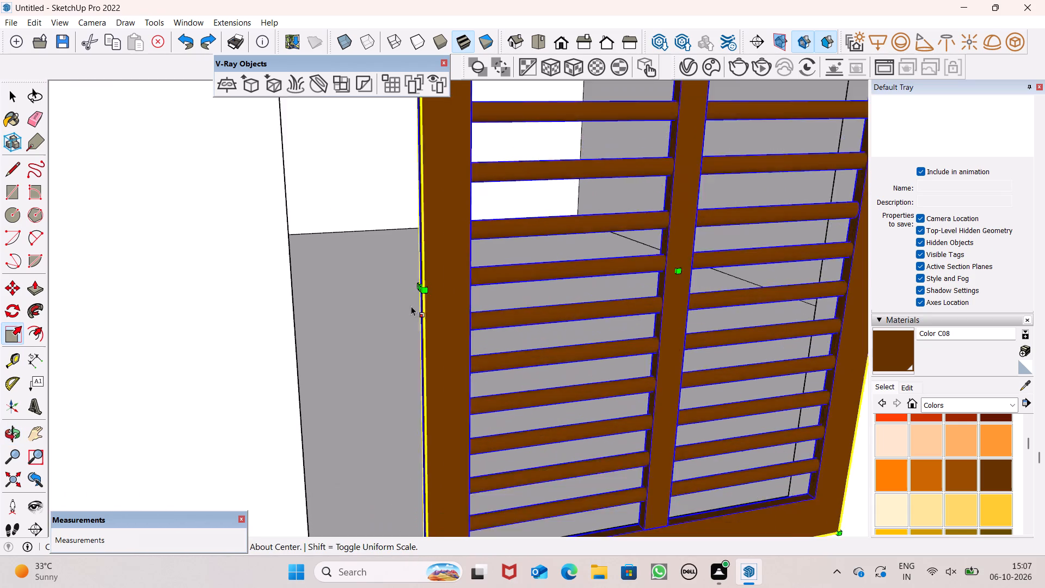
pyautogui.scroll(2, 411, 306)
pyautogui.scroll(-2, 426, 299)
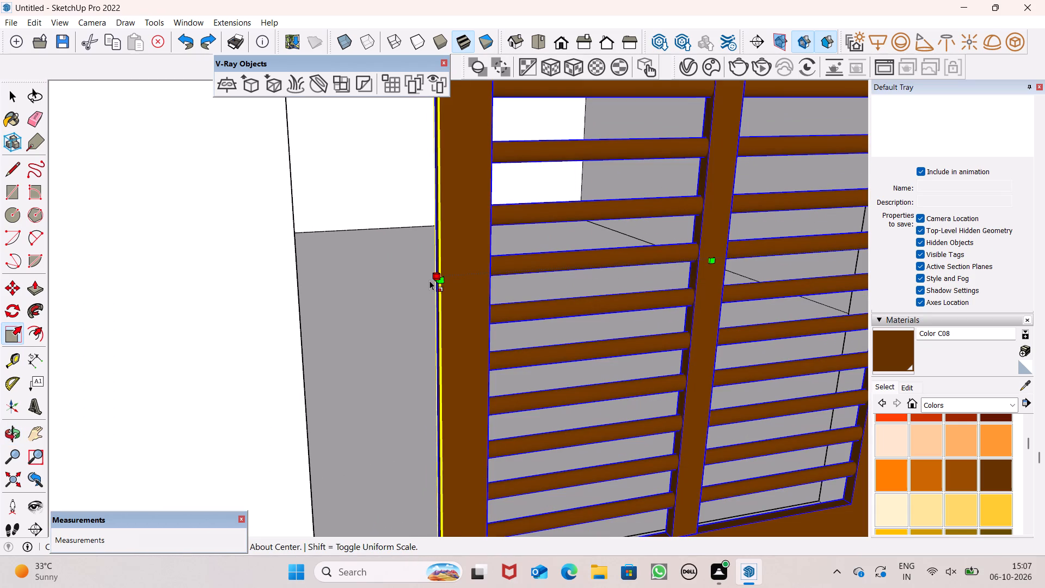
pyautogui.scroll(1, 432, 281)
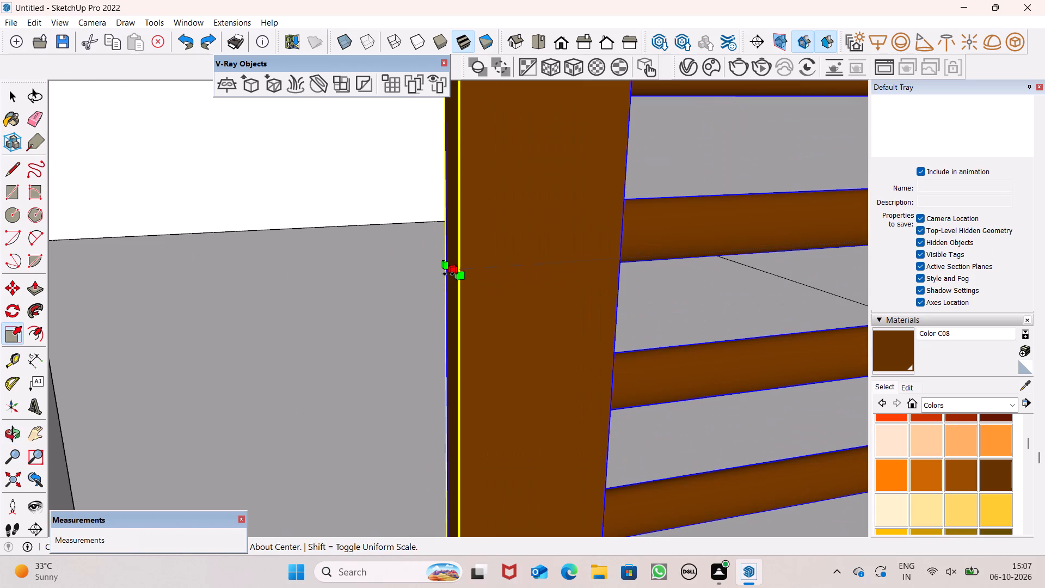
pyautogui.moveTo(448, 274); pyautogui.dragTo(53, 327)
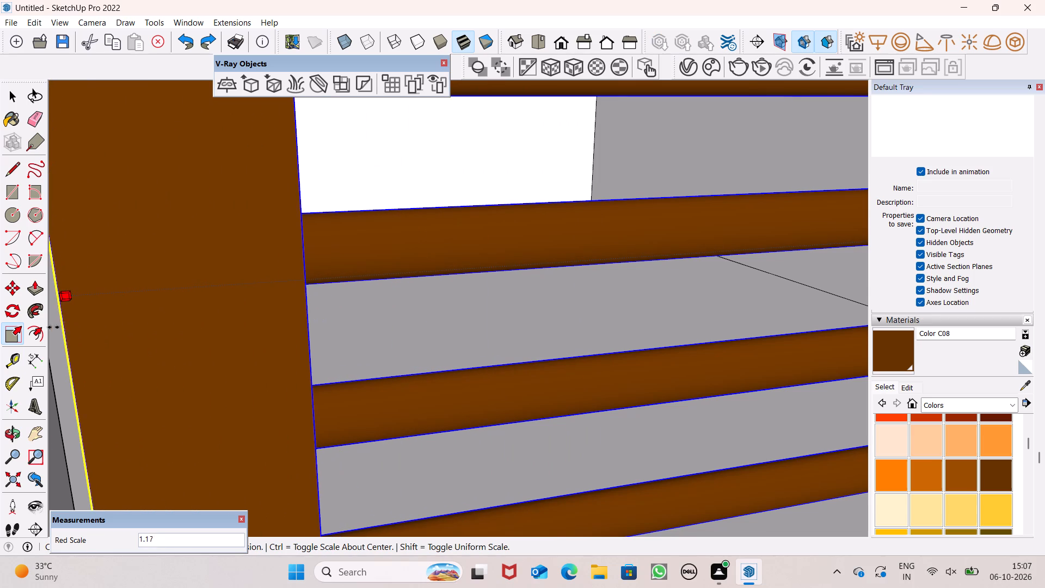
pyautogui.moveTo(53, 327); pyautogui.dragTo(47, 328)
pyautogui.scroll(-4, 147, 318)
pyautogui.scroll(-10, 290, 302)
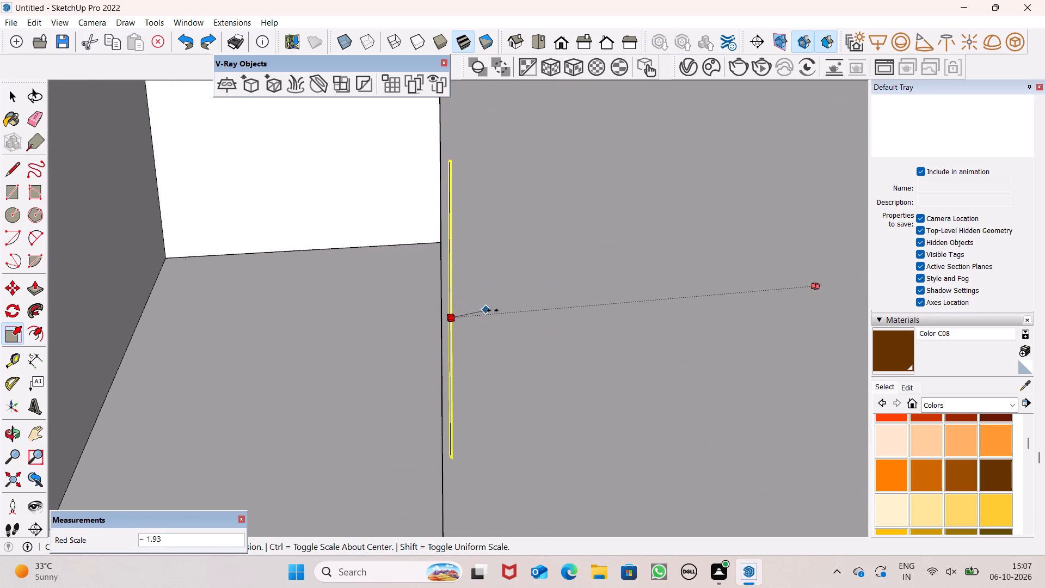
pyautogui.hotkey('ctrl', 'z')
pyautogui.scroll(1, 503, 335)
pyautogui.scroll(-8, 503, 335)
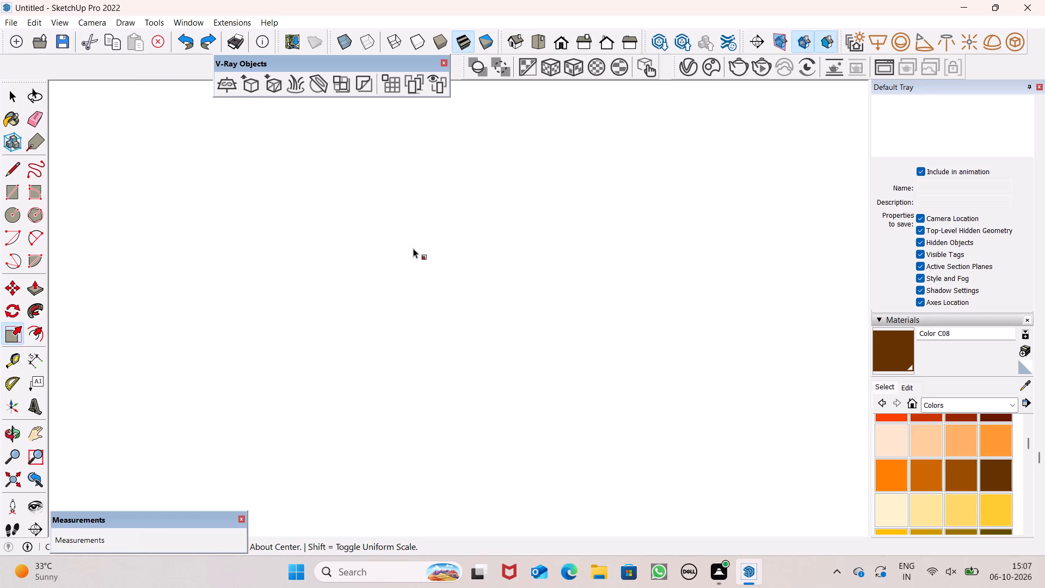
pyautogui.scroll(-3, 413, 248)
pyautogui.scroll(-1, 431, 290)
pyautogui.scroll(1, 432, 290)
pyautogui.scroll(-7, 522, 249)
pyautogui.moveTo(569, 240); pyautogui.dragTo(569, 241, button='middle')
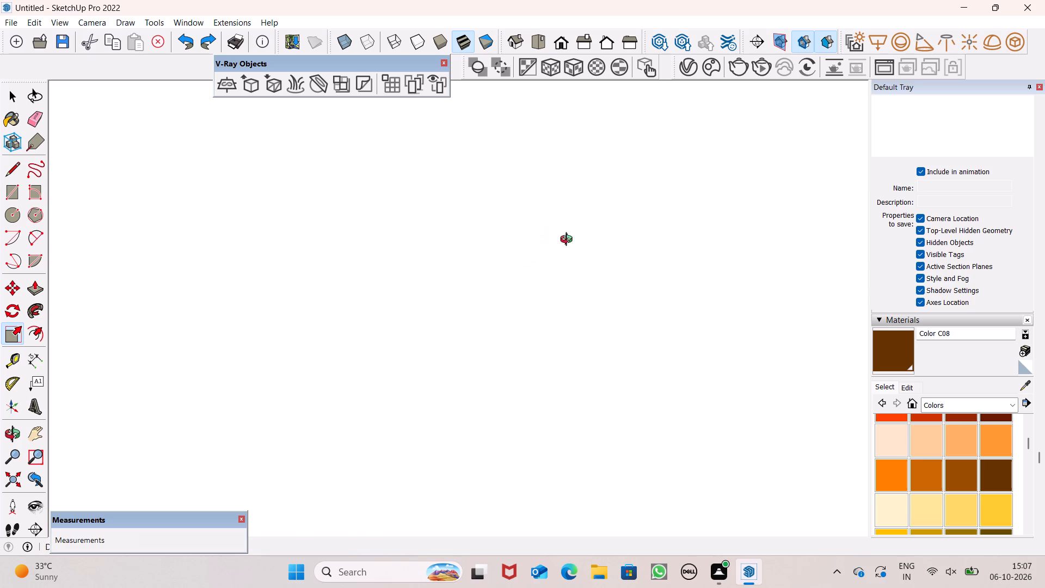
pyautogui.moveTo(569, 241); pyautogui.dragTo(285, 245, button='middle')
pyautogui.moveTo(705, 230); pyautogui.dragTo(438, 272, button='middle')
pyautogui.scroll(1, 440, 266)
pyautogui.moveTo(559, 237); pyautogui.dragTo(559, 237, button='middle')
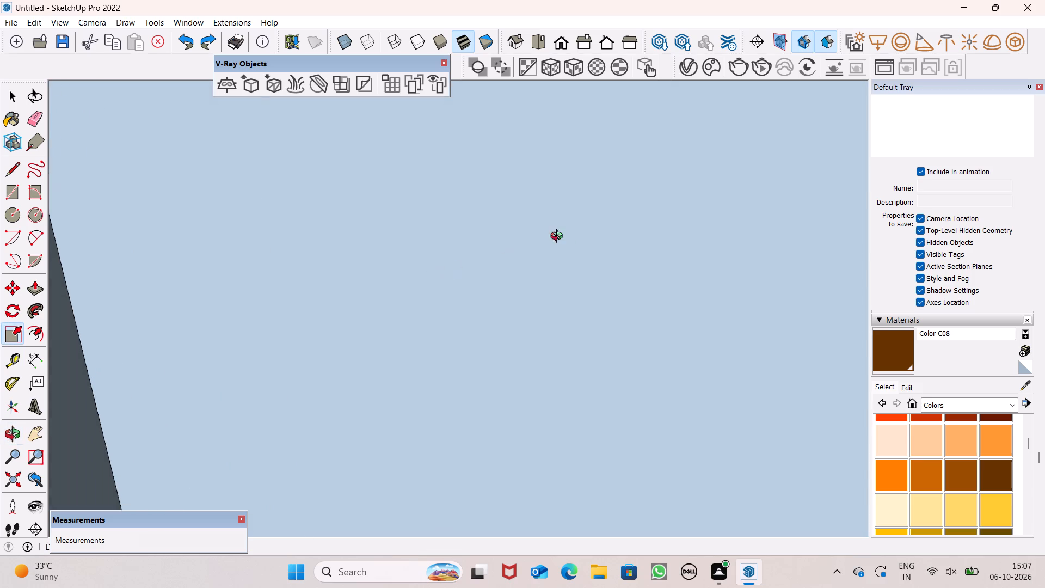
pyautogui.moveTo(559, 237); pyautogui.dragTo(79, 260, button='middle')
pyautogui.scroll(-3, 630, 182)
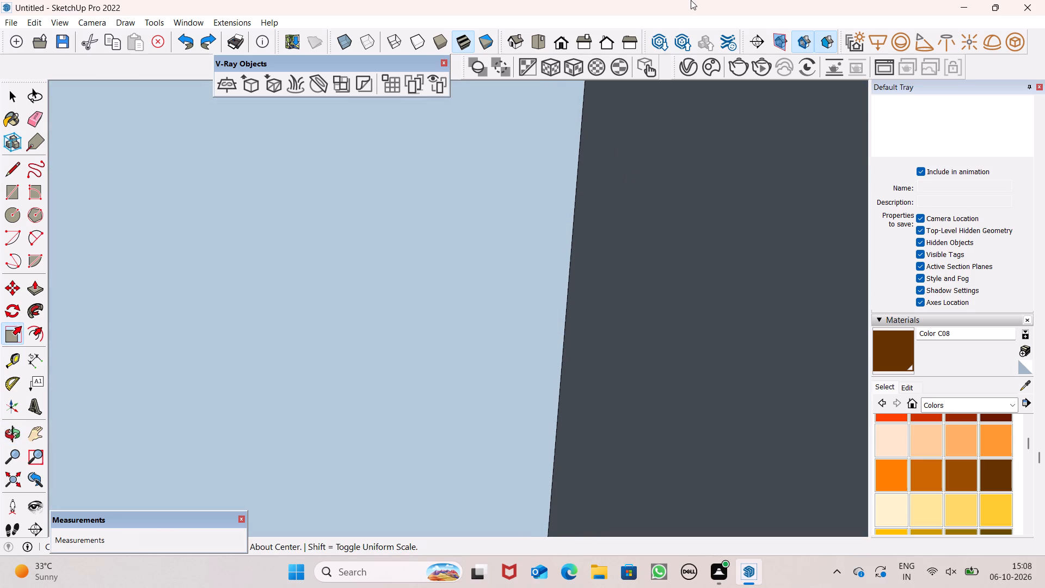
# Widen the window copy with a red scale of 1.25 toward the uncovered side so it fills the second first-floor opening's width.
pyautogui.click(533, 44)
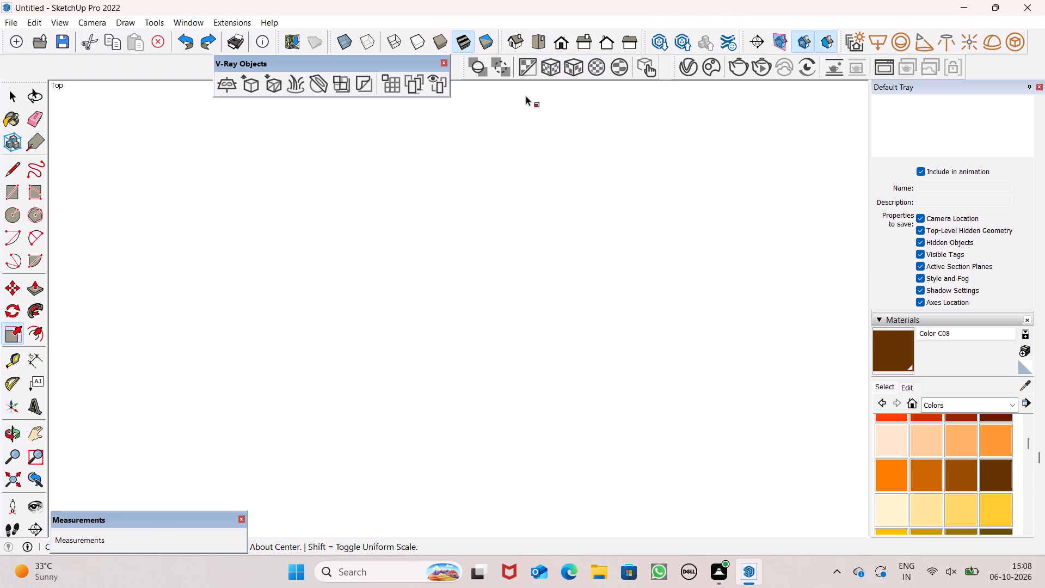
pyautogui.scroll(-6, 530, 159)
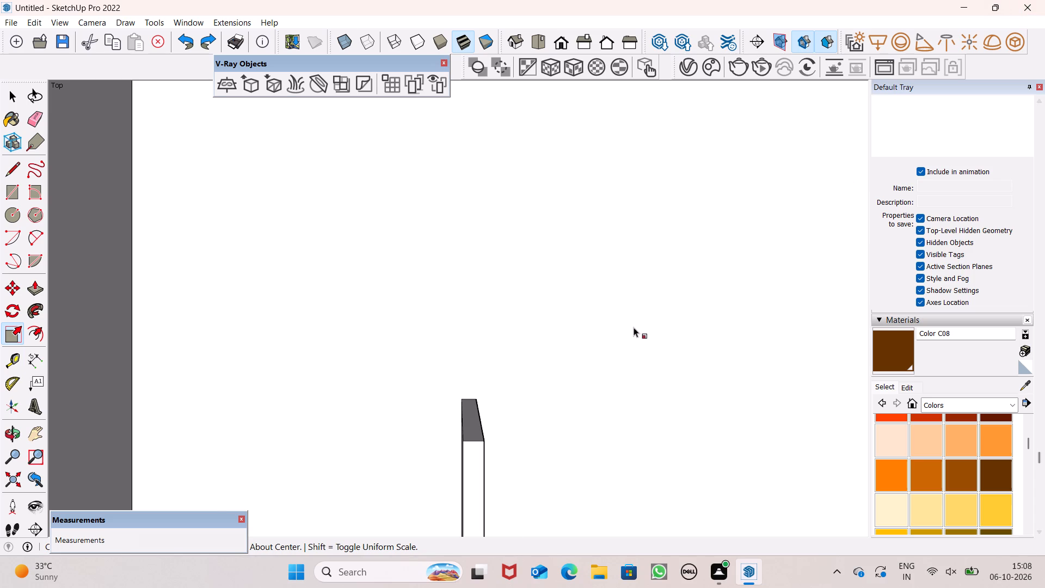
pyautogui.scroll(-6, 634, 327)
pyautogui.scroll(-11, 594, 246)
pyautogui.moveTo(678, 437); pyautogui.dragTo(619, 0, button='middle')
pyautogui.scroll(7, 580, 328)
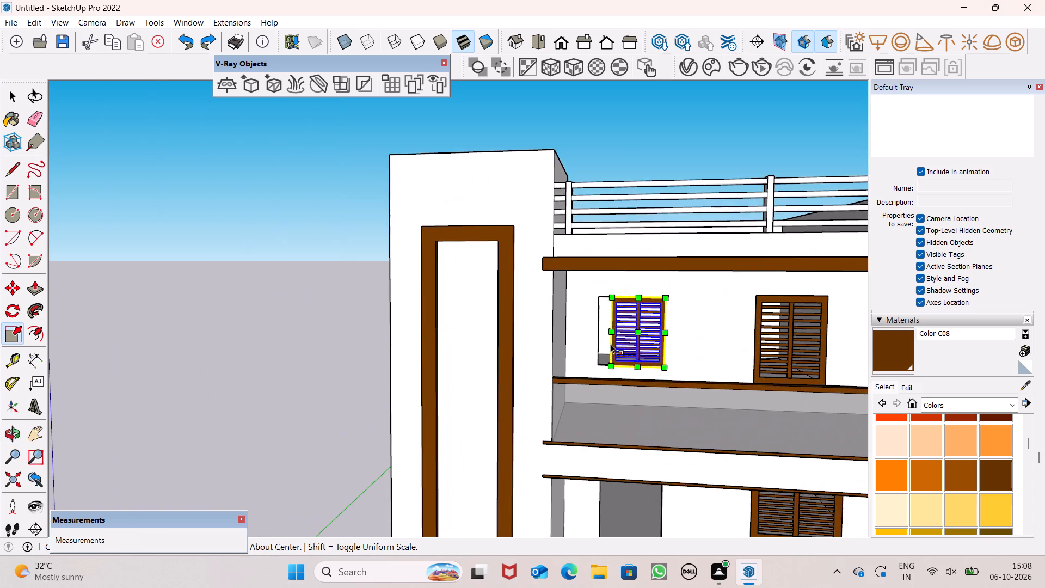
pyautogui.moveTo(641, 385); pyautogui.dragTo(663, 382, button='middle')
pyautogui.scroll(7, 639, 322)
pyautogui.scroll(3, 558, 330)
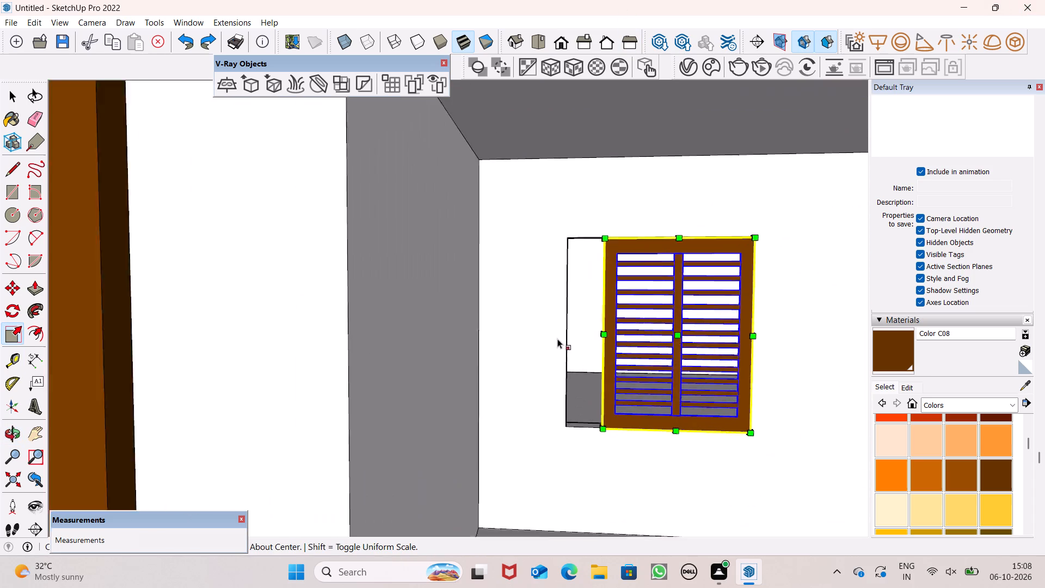
pyautogui.scroll(1, 557, 339)
pyautogui.moveTo(593, 374); pyautogui.dragTo(610, 397, button='middle')
pyautogui.scroll(3, 662, 432)
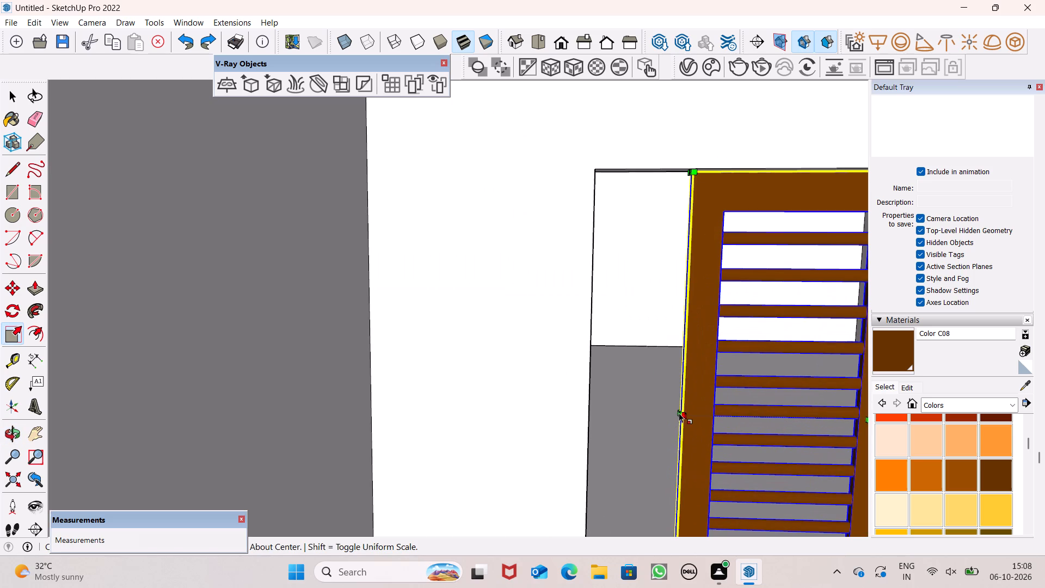
pyautogui.scroll(2, 672, 411)
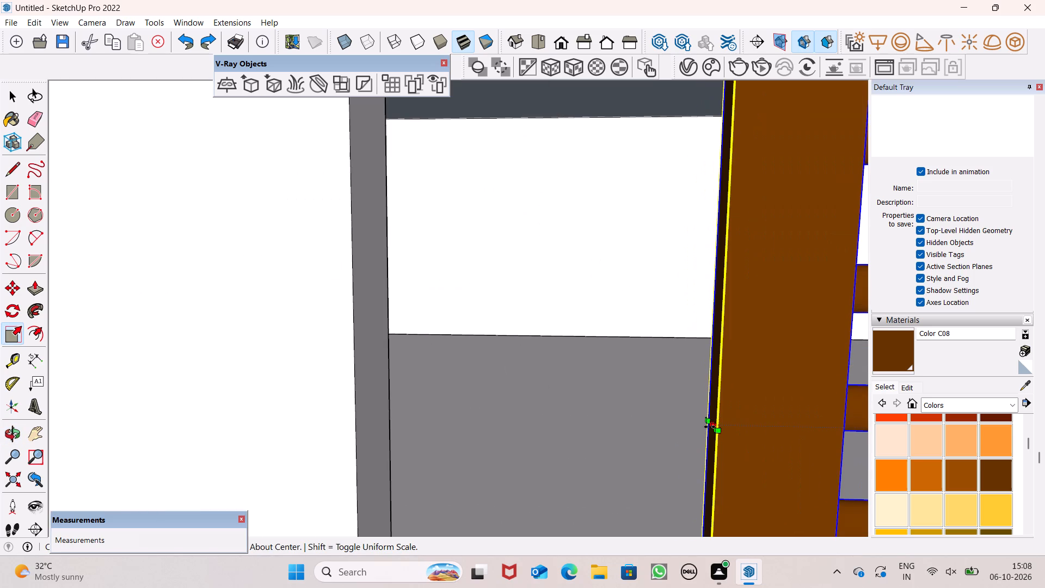
pyautogui.moveTo(710, 427); pyautogui.dragTo(372, 405)
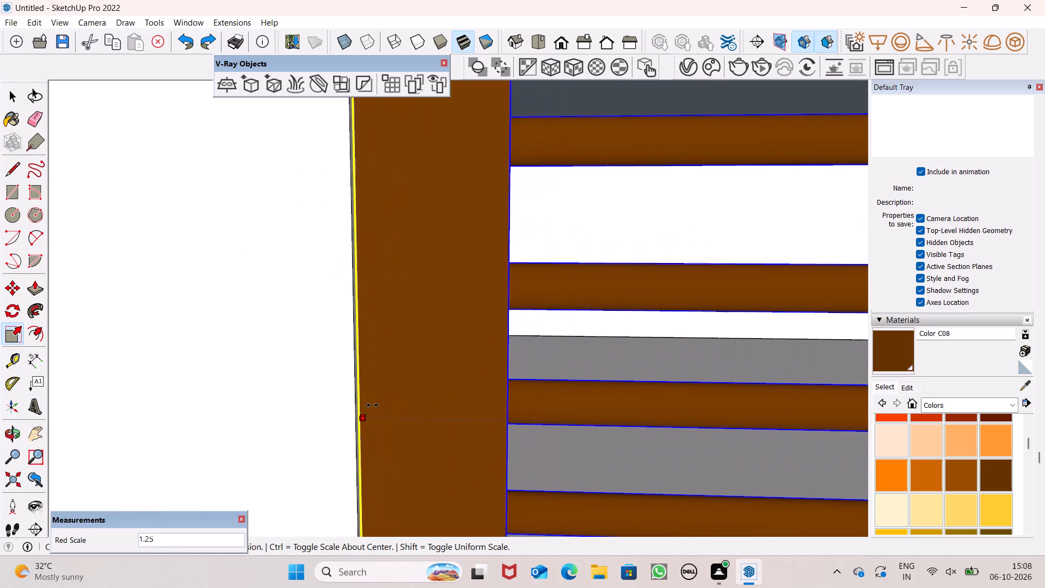
pyautogui.moveTo(372, 405); pyautogui.dragTo(392, 406)
pyautogui.hotkey('ctrl', 'z')
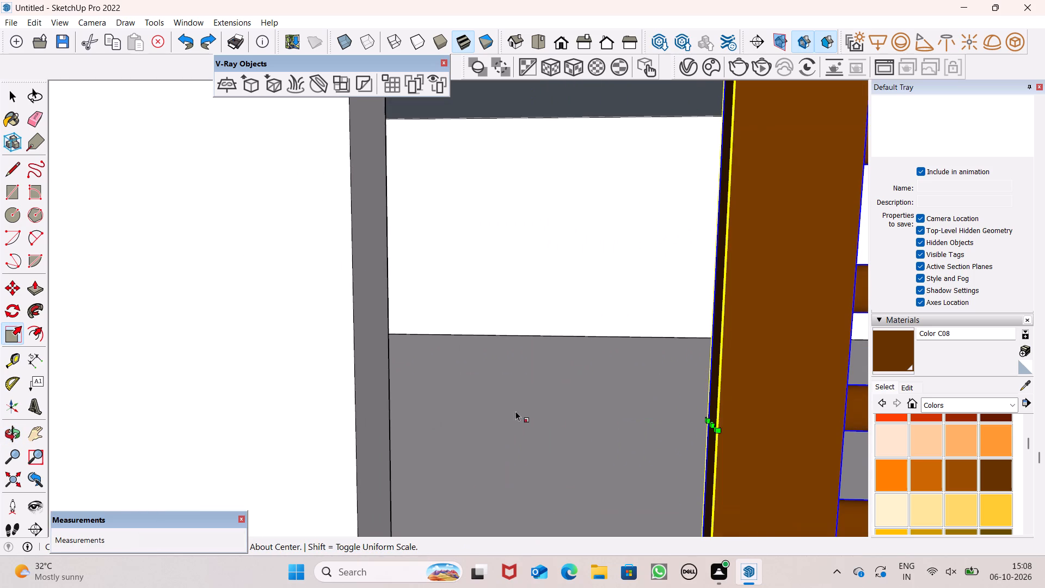
pyautogui.moveTo(712, 426); pyautogui.dragTo(682, 430)
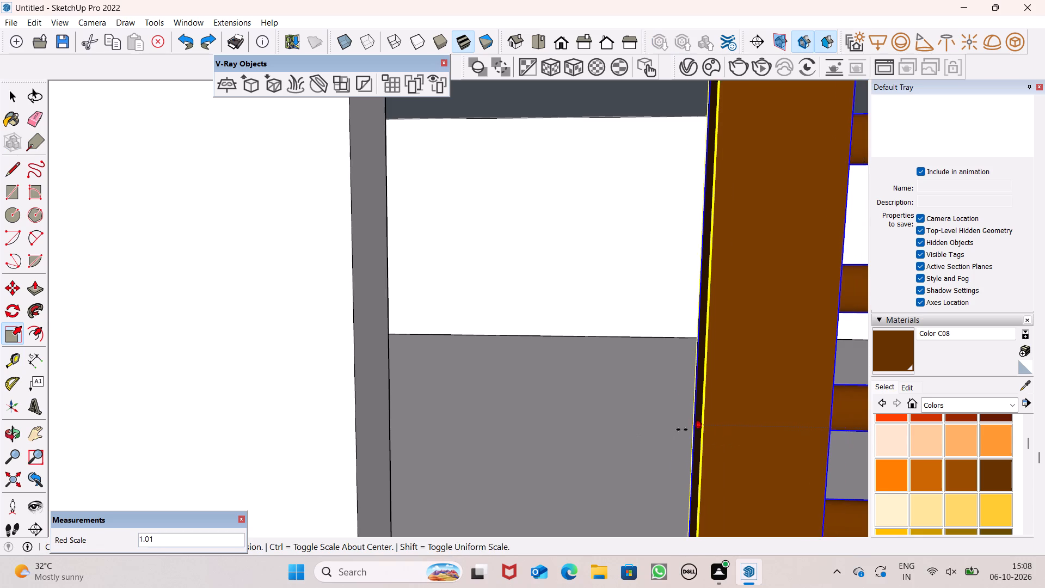
pyautogui.moveTo(682, 430); pyautogui.dragTo(356, 395)
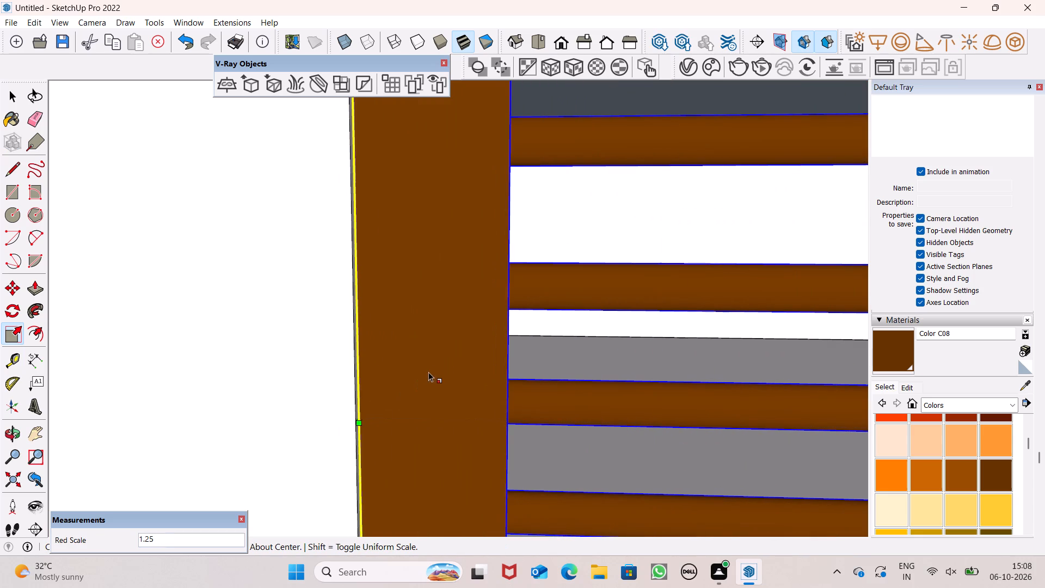
pyautogui.scroll(-2, 438, 347)
pyautogui.press('space')
# Examine the widened first-floor window within the whole front facade, and view the house's side wall with its small opening.
pyautogui.scroll(-1, 417, 345)
pyautogui.scroll(1, 417, 345)
pyautogui.scroll(-1, 425, 329)
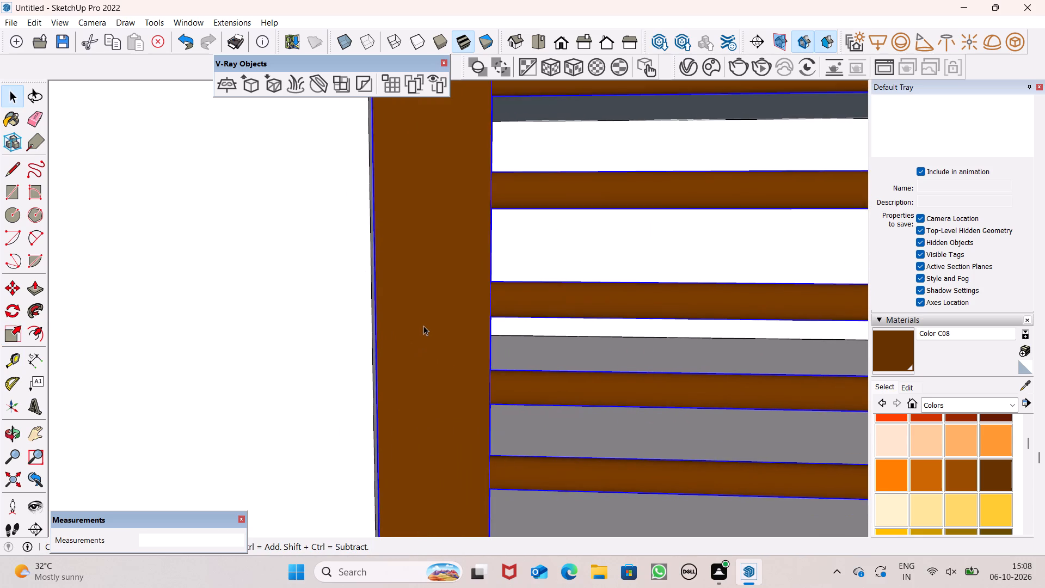
pyautogui.scroll(-10, 421, 326)
pyautogui.scroll(-4, 522, 391)
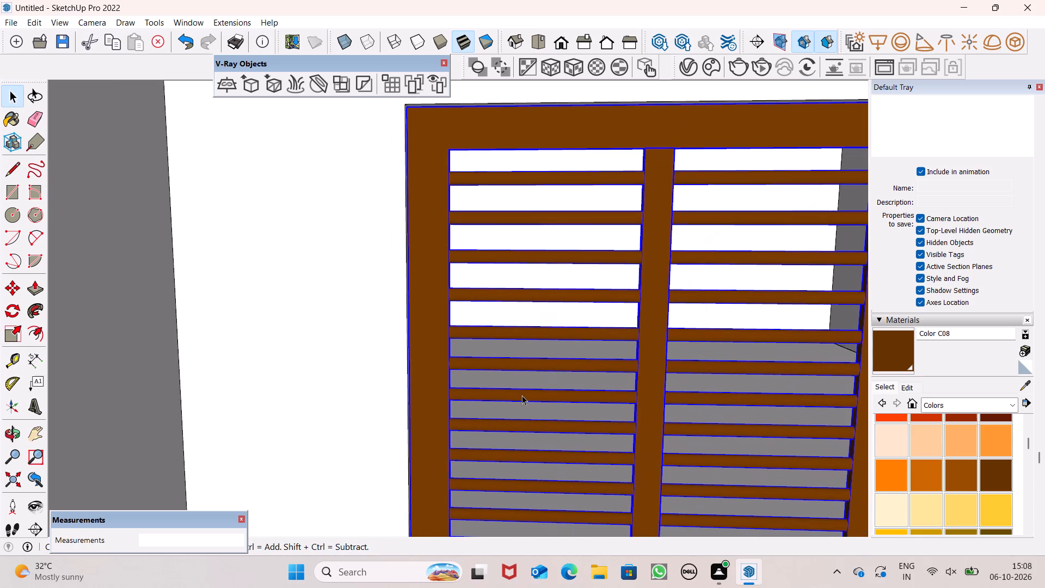
pyautogui.scroll(-6, 648, 266)
pyautogui.scroll(-1, 606, 250)
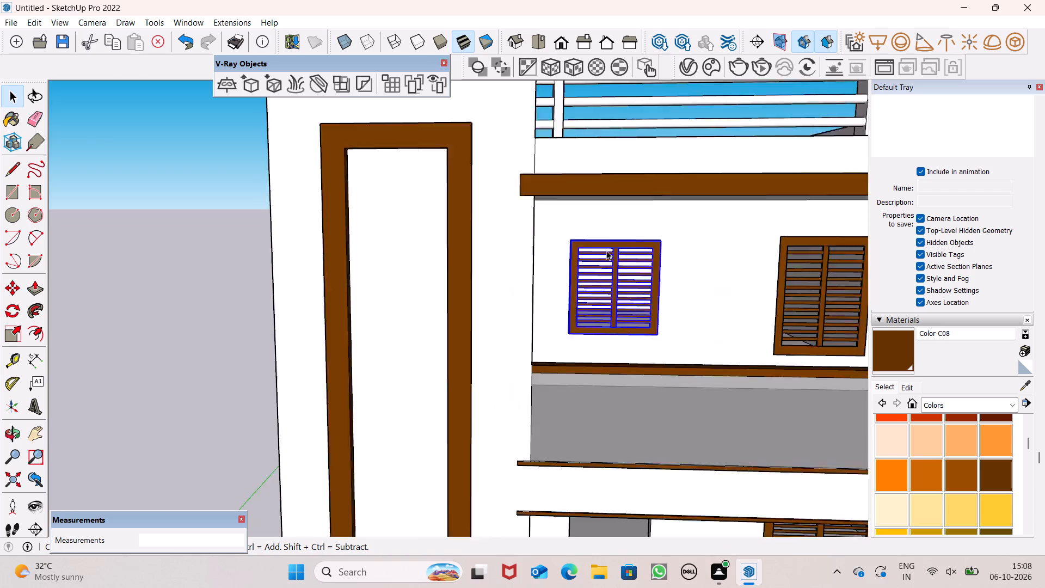
pyautogui.scroll(-4, 606, 250)
pyautogui.scroll(1, 618, 250)
pyautogui.scroll(-2, 618, 250)
pyautogui.click(297, 297)
pyautogui.scroll(-5, 812, 296)
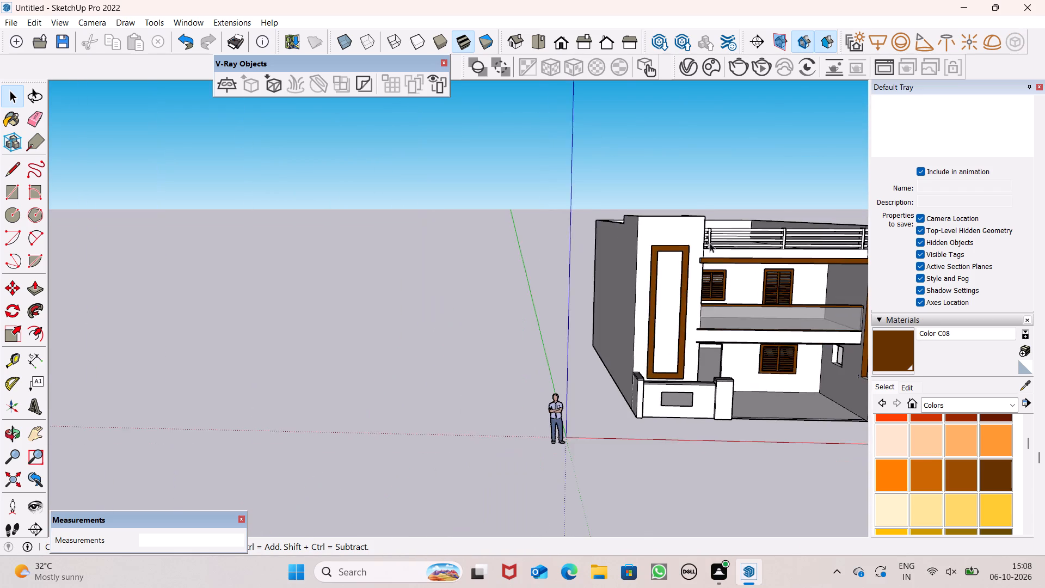
pyautogui.scroll(-5, 710, 243)
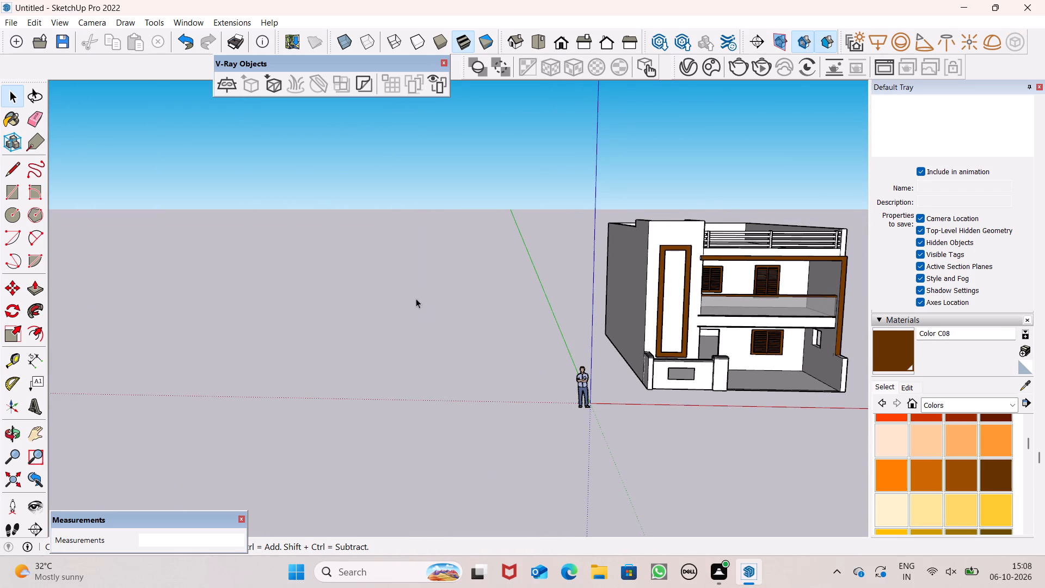
pyautogui.scroll(-3, 693, 255)
pyautogui.scroll(-7, 549, 280)
pyautogui.scroll(3, 810, 243)
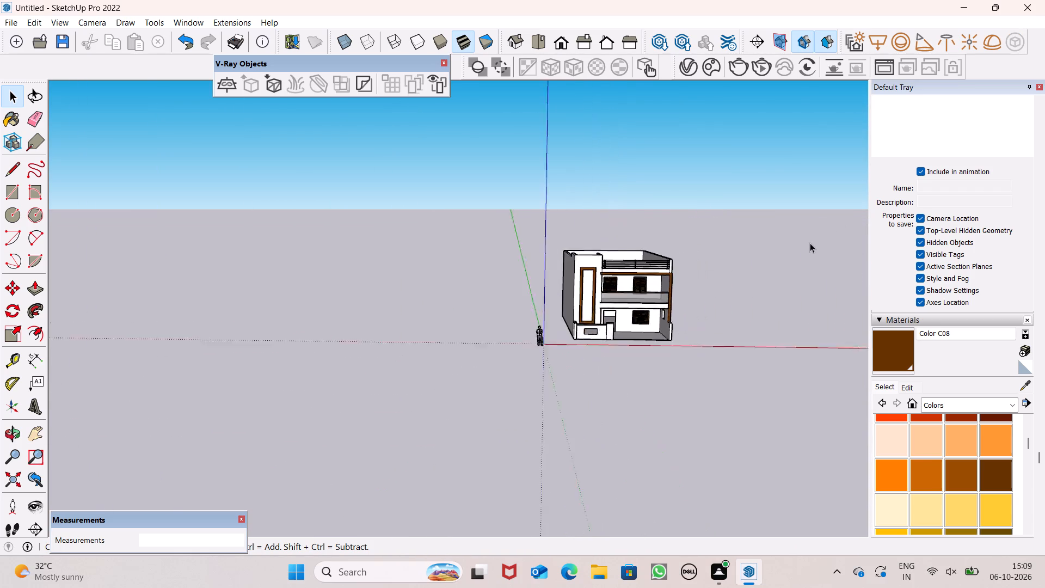
pyautogui.scroll(4, 810, 243)
pyautogui.scroll(5, 693, 303)
pyautogui.moveTo(641, 336); pyautogui.dragTo(642, 312, button='middle')
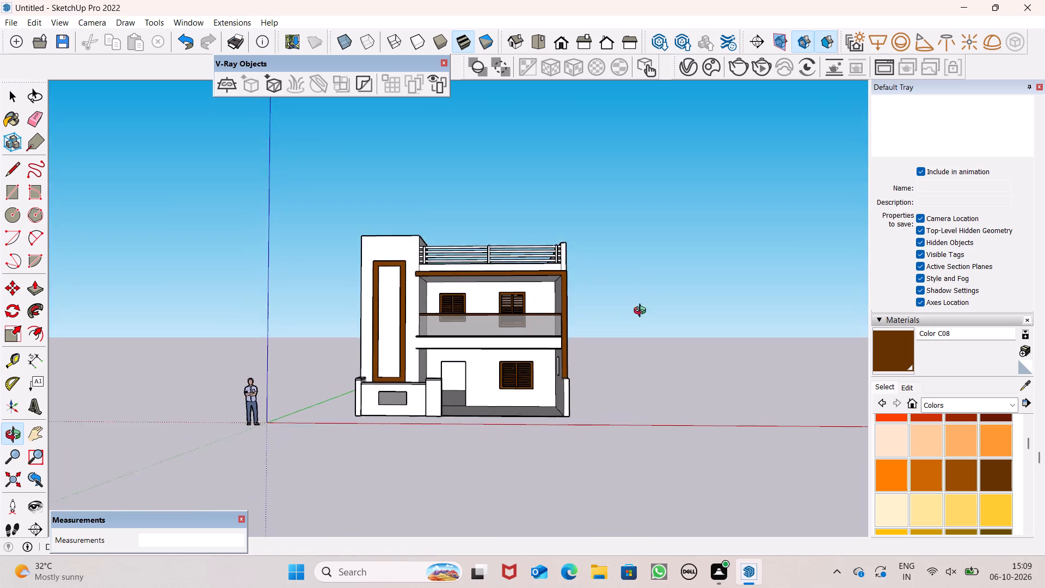
pyautogui.moveTo(642, 312); pyautogui.dragTo(636, 341, button='middle')
pyautogui.scroll(2, 571, 388)
pyautogui.moveTo(571, 389); pyautogui.dragTo(578, 318, button='middle')
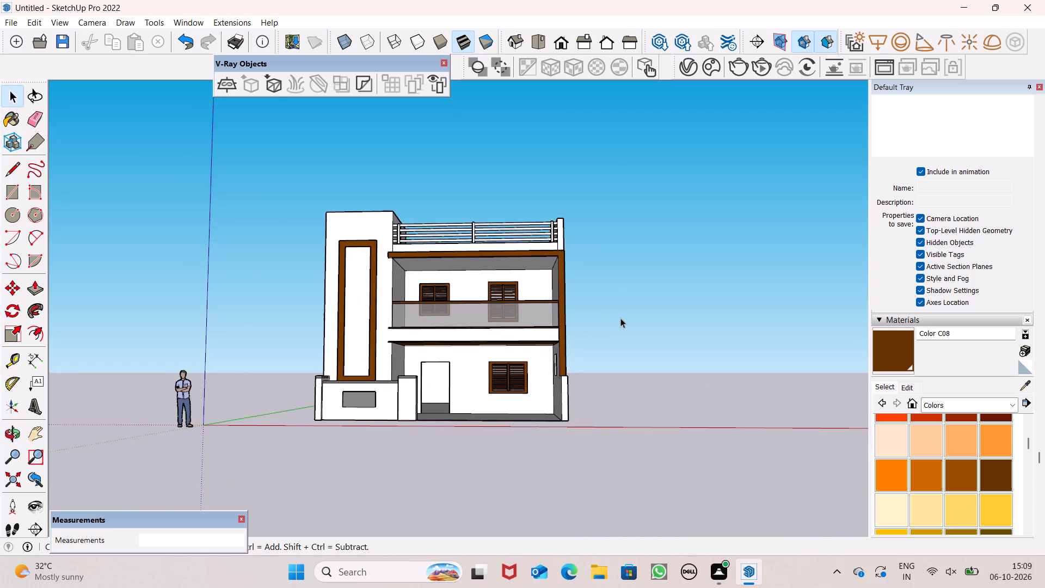
pyautogui.scroll(-2, 620, 329)
pyautogui.moveTo(617, 341); pyautogui.dragTo(604, 448, button='middle')
pyautogui.moveTo(688, 397); pyautogui.dragTo(455, 378, button='middle')
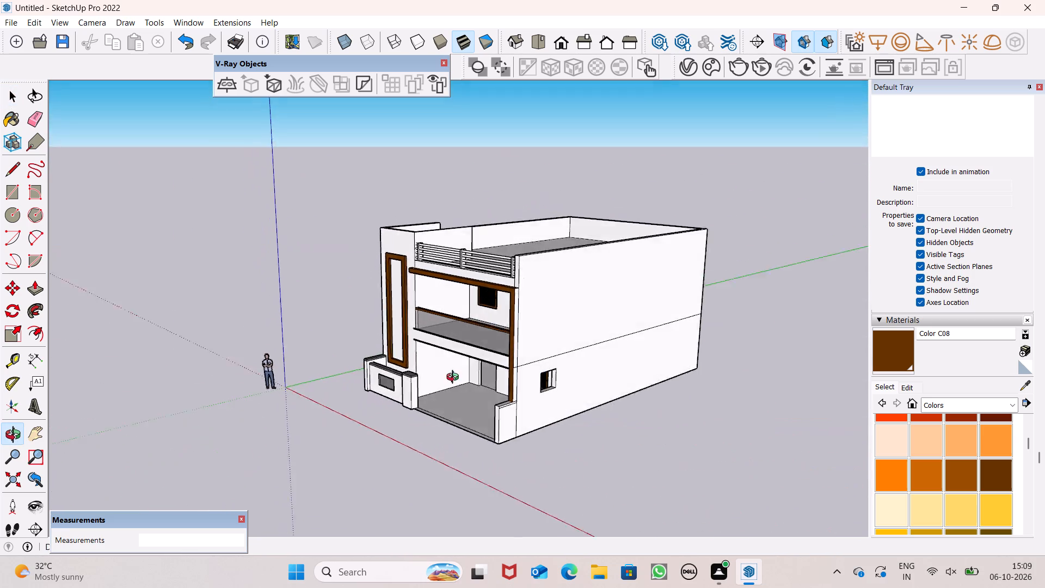
pyautogui.moveTo(455, 378); pyautogui.dragTo(368, 355, button='middle')
pyautogui.scroll(-2, 426, 298)
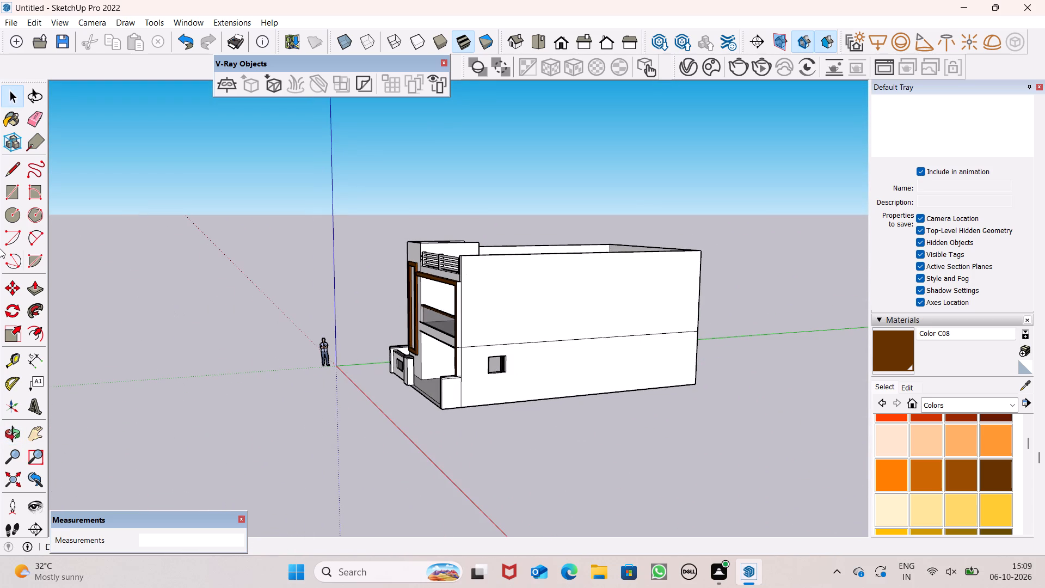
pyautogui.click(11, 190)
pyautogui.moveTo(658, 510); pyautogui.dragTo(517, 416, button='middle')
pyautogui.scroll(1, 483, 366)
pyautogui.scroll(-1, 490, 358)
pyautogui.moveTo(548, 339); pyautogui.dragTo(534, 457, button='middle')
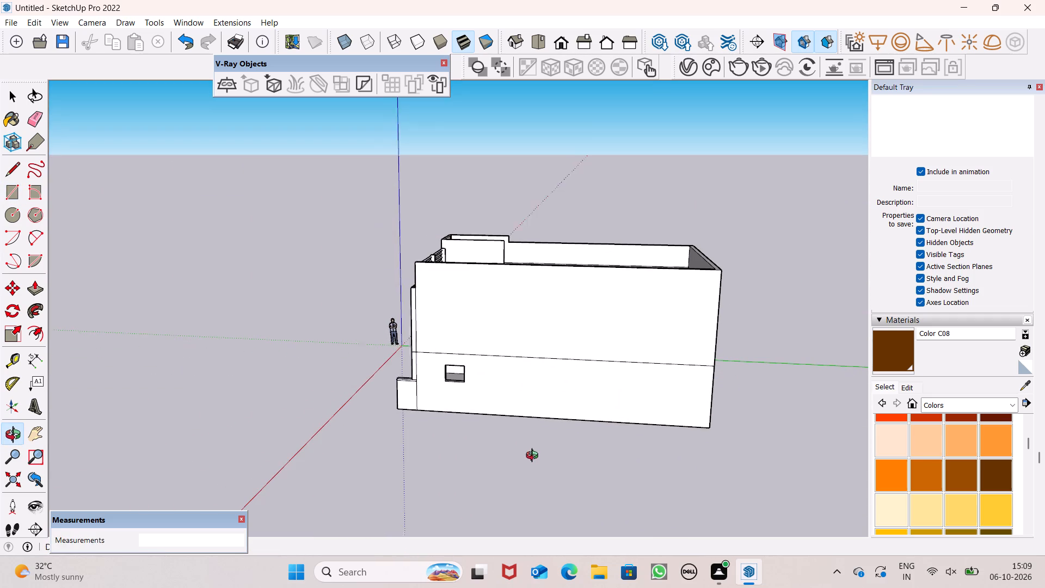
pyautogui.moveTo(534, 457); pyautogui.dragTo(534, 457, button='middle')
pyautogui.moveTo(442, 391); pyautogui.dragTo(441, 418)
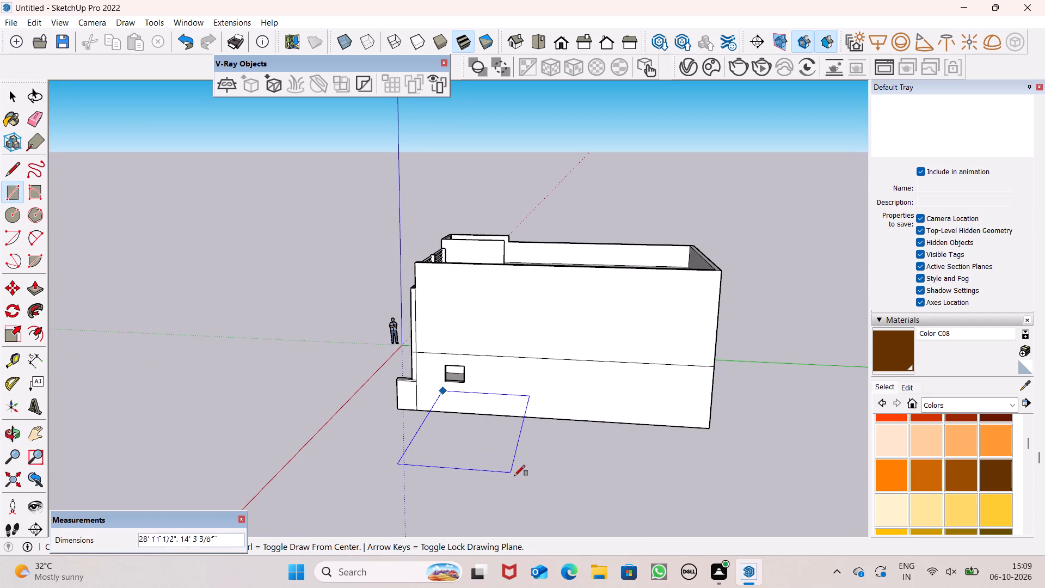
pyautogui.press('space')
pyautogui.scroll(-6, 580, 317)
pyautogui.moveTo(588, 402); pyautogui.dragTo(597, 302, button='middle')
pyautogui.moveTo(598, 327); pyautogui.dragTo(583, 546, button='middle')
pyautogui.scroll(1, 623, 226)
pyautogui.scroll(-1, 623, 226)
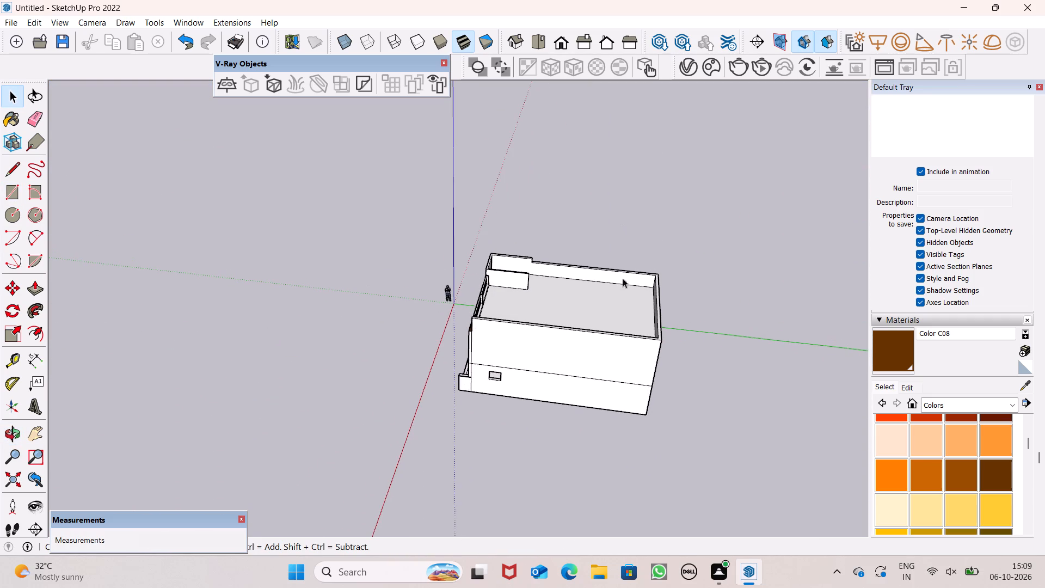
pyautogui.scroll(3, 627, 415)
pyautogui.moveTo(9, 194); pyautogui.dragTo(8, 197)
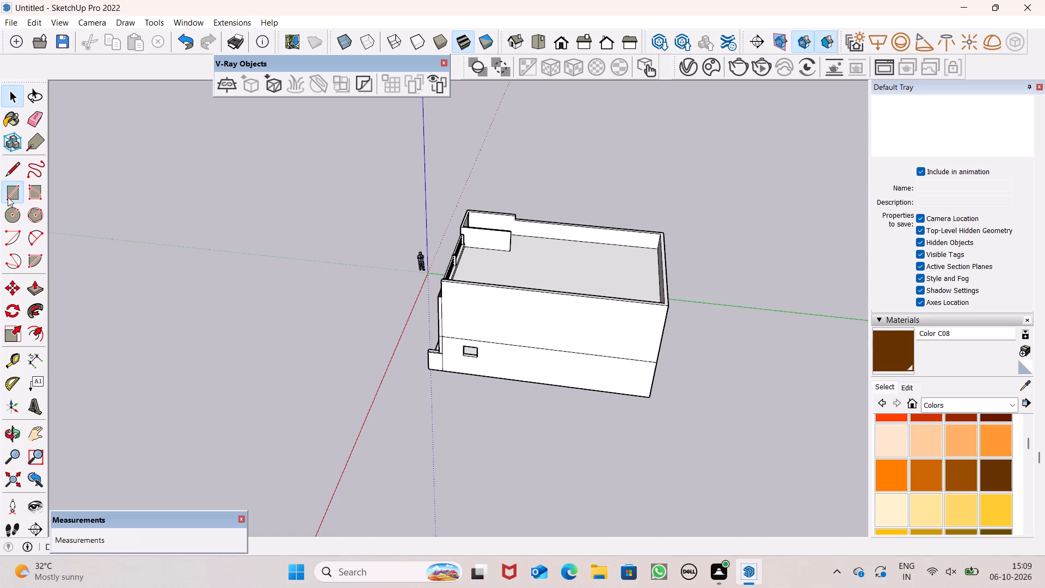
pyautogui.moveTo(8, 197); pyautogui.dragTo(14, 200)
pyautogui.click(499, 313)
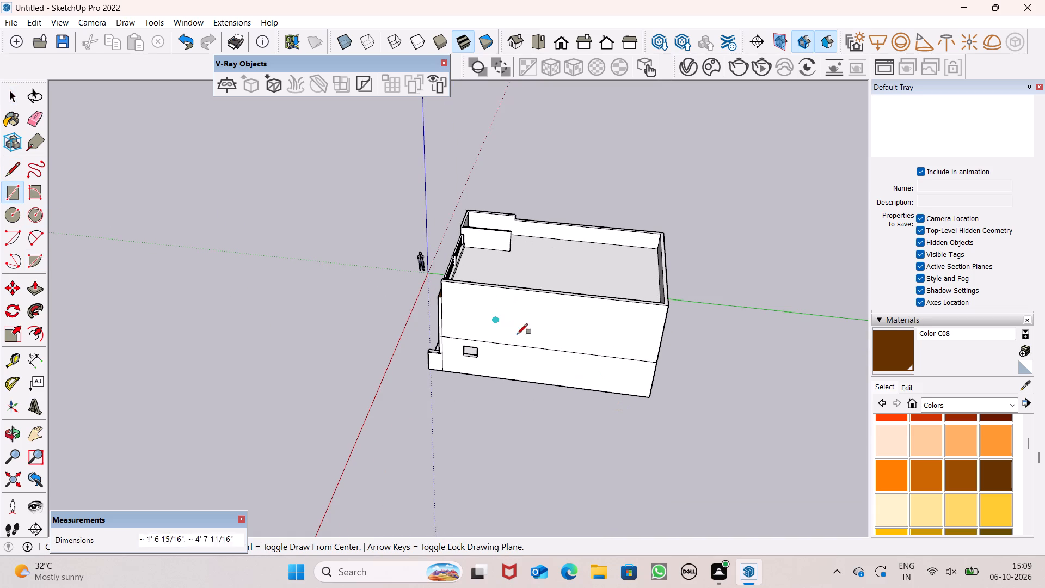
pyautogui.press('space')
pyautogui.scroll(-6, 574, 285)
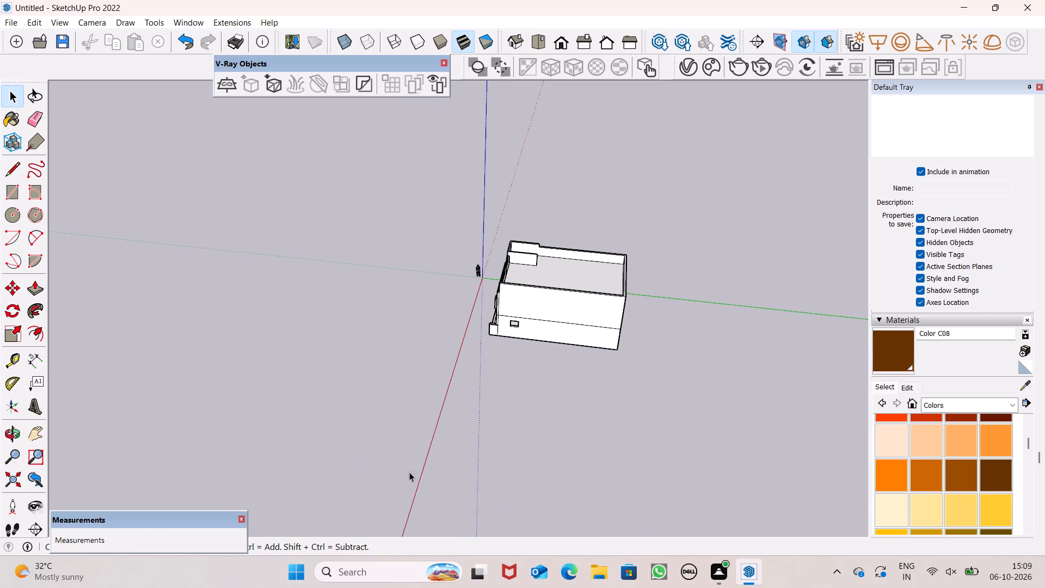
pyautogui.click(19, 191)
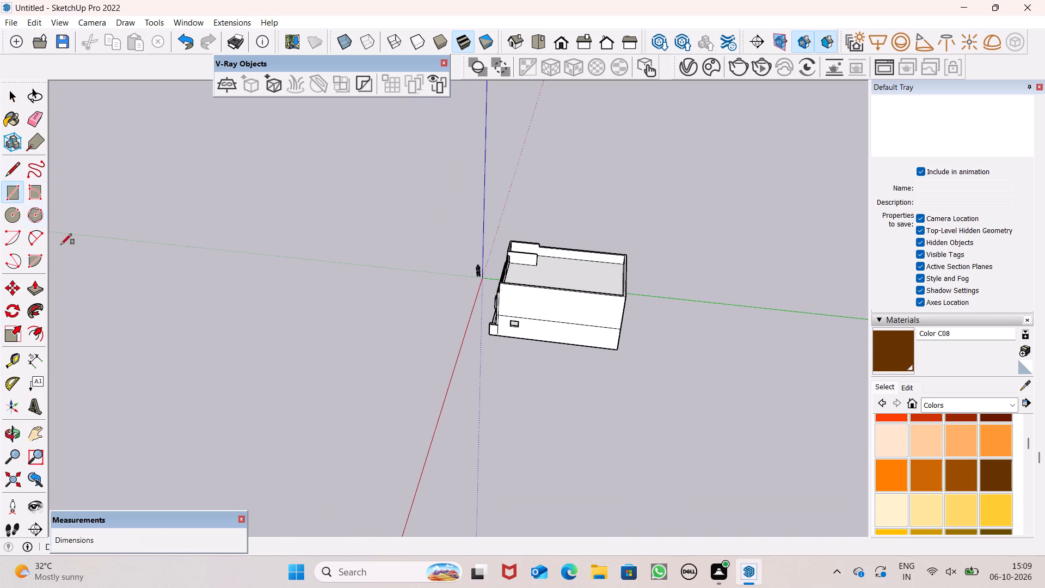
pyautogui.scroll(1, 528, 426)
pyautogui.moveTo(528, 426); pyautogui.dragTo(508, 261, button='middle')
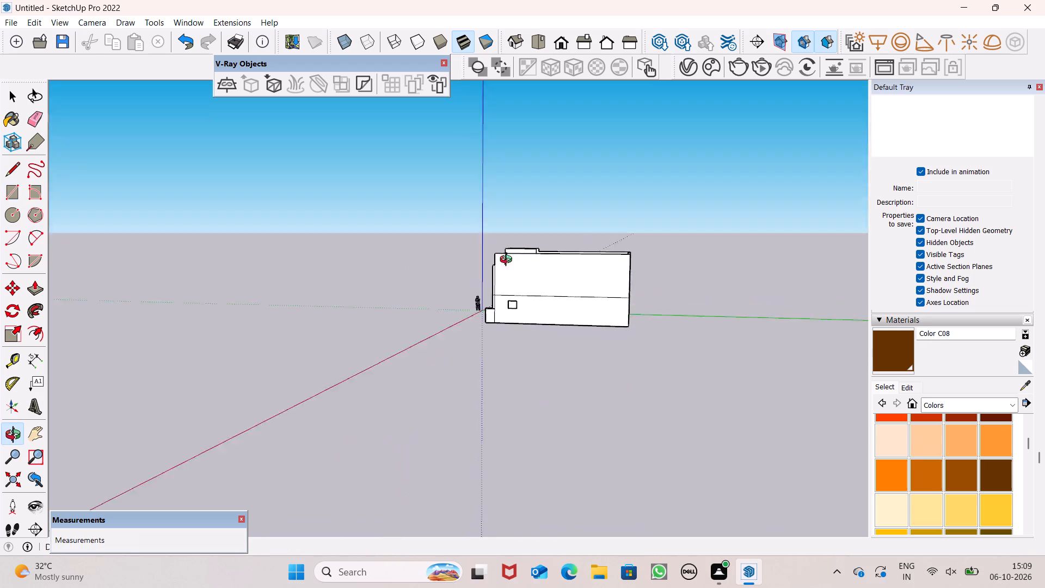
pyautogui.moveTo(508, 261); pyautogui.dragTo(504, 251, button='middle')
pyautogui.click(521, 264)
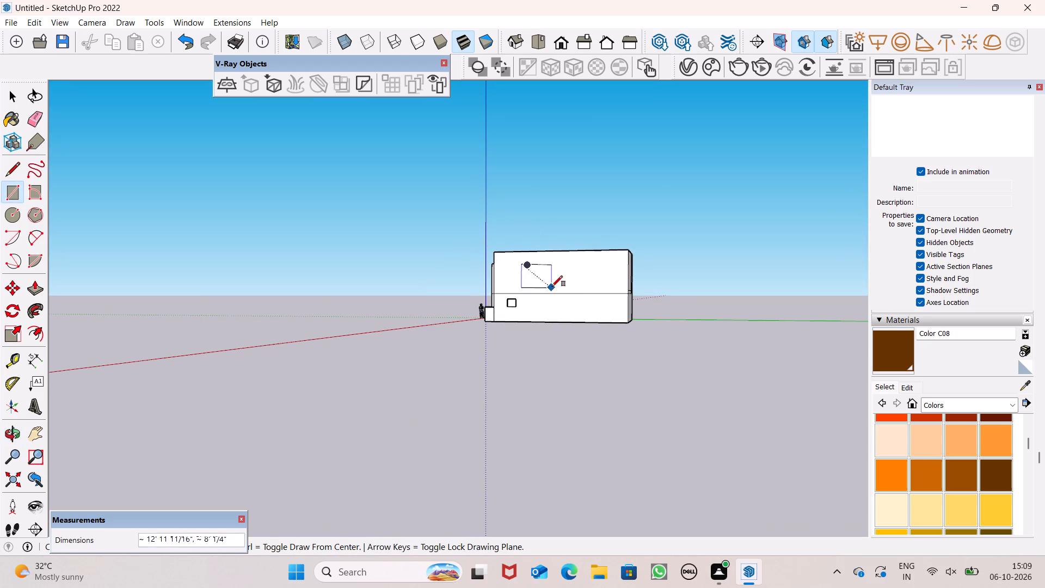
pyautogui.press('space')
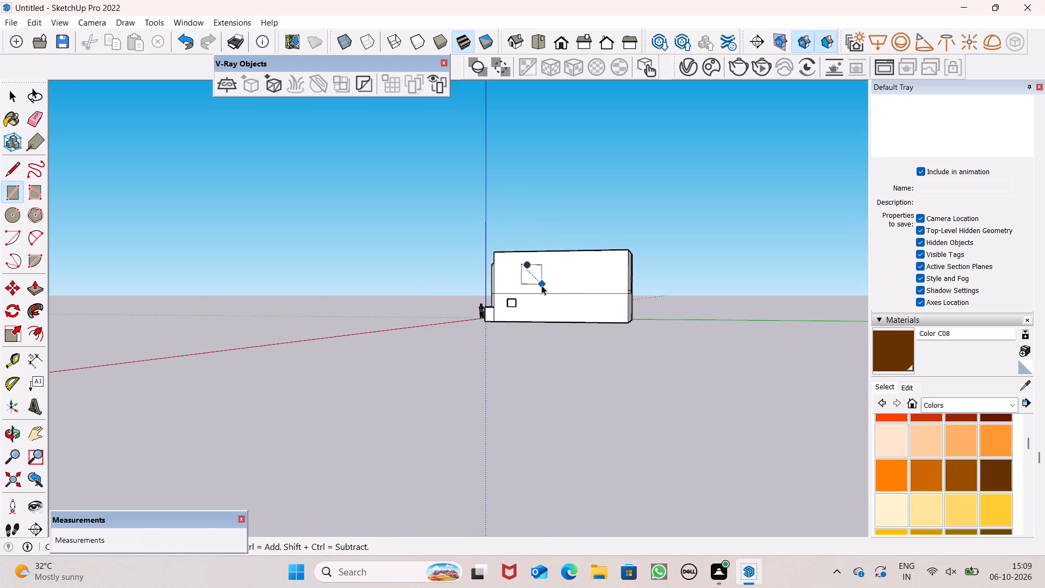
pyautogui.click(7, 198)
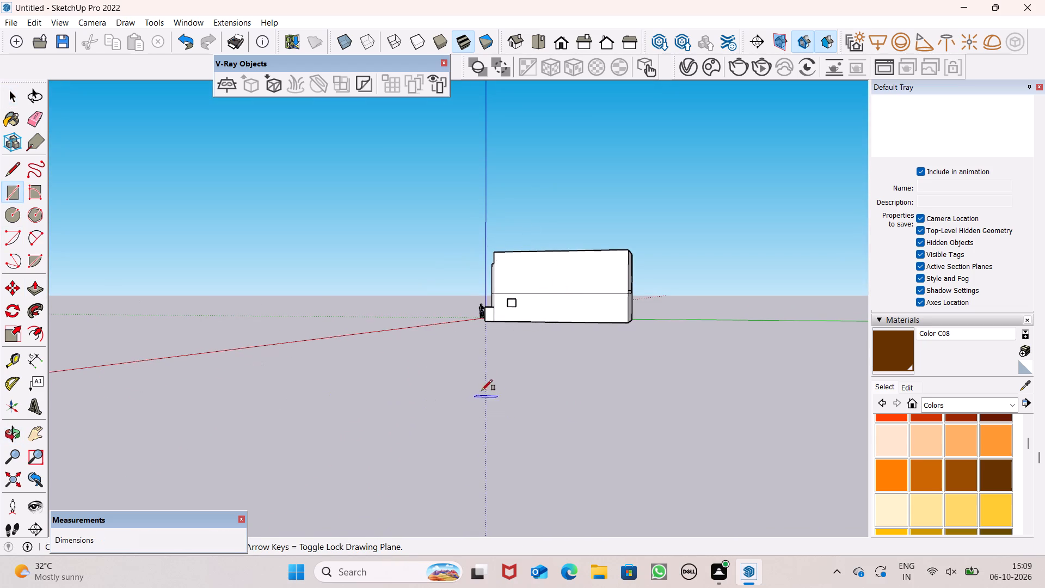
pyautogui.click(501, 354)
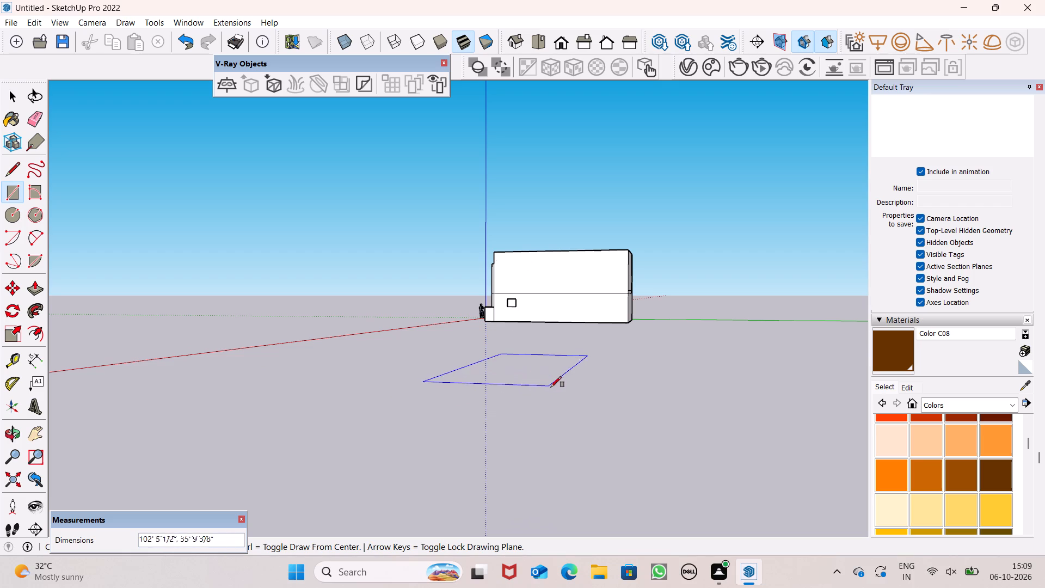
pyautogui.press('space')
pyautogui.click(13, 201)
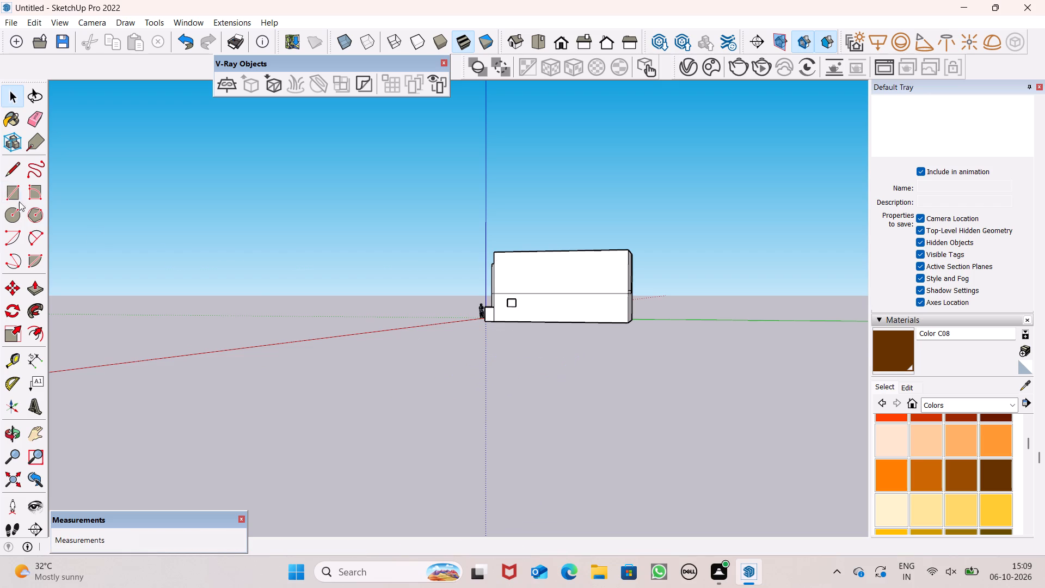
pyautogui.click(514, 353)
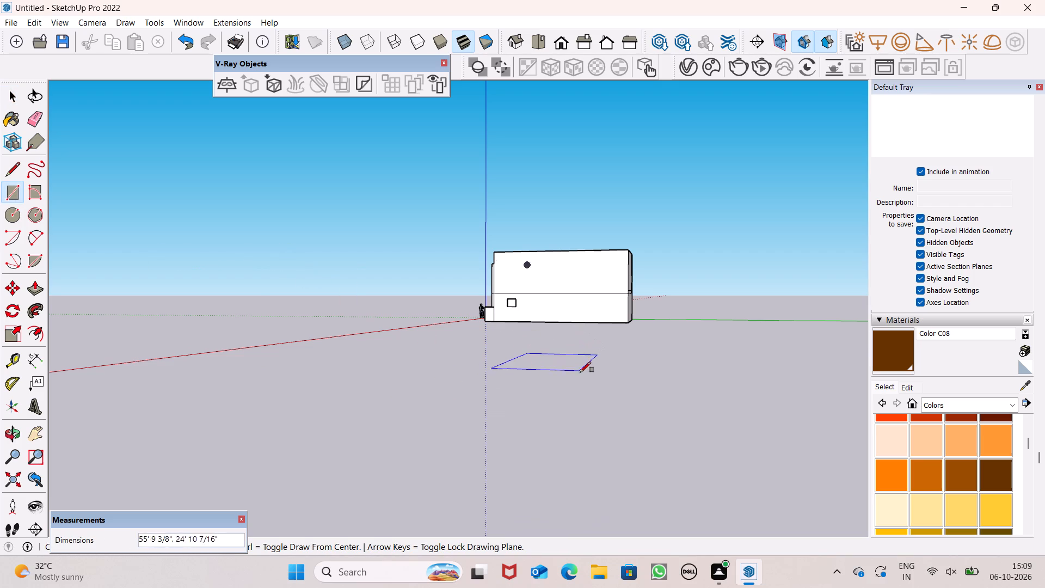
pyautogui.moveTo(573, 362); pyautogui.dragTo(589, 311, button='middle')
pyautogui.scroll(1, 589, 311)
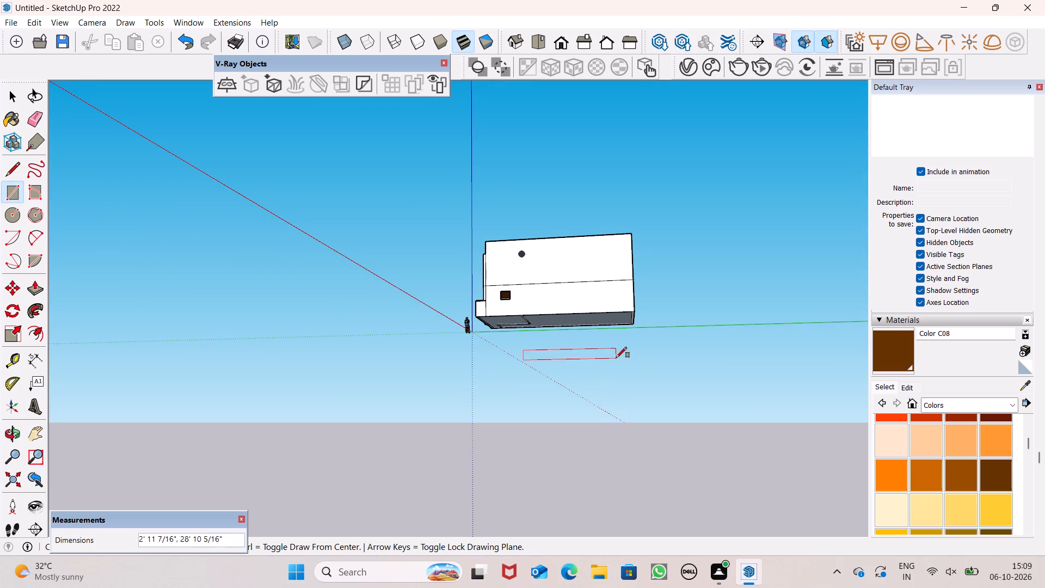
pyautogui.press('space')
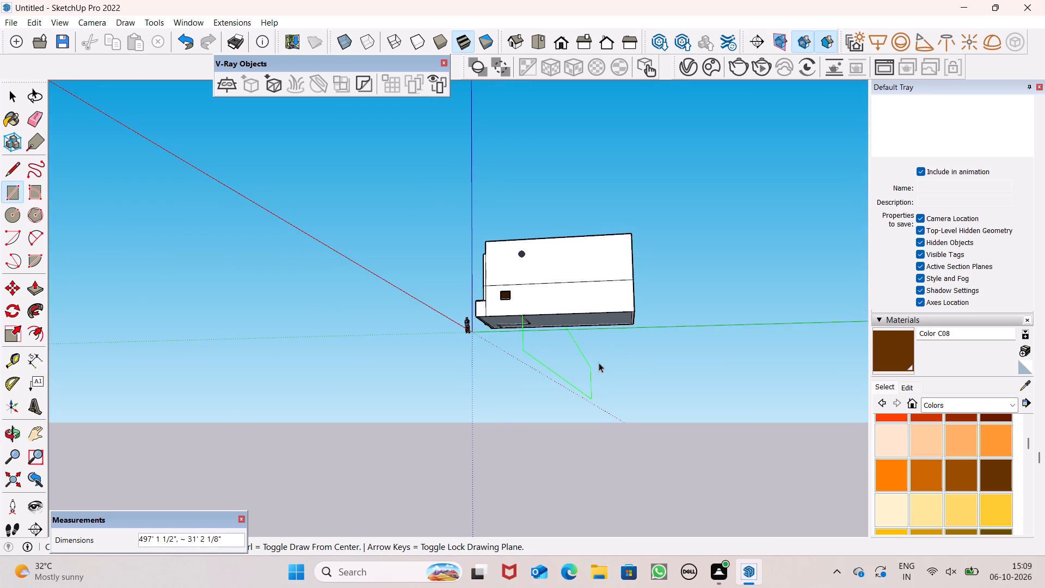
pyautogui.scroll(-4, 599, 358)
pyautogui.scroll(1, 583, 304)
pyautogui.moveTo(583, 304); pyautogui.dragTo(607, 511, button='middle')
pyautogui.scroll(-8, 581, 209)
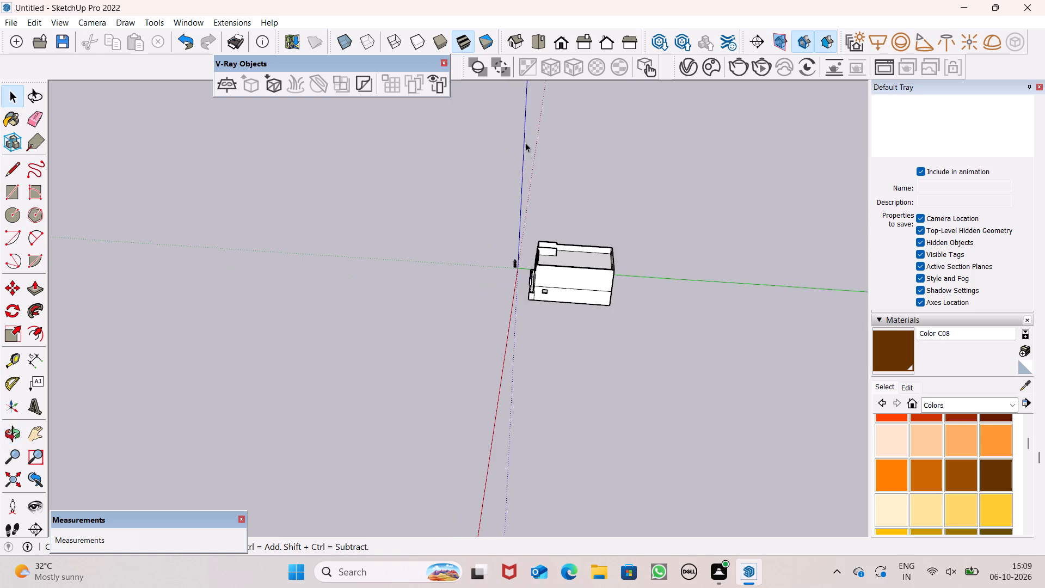
# From the standard right view, draw an upright square of about 7' 7" beside the side wall with the small opening.
pyautogui.click(630, 44)
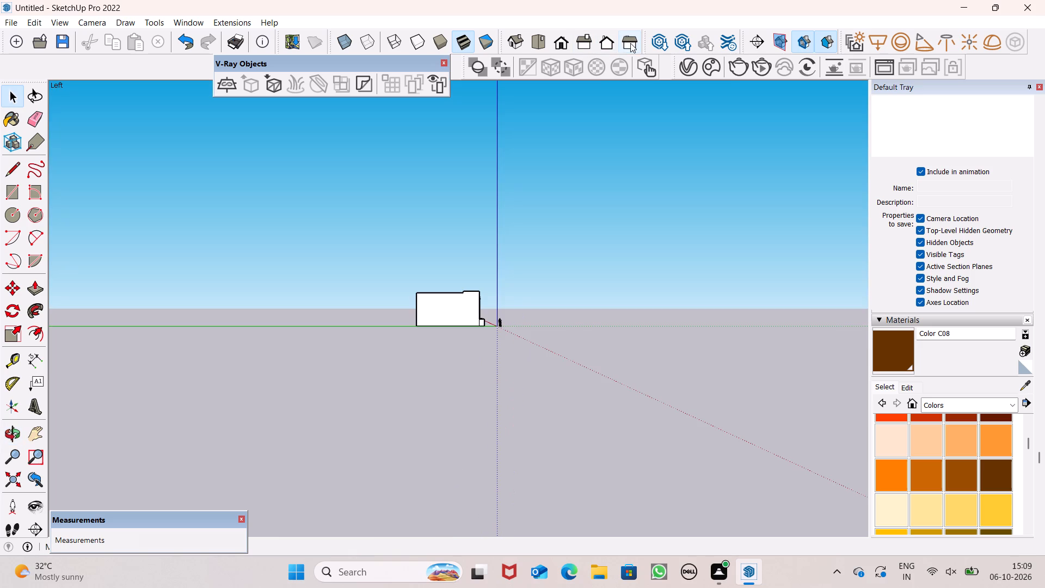
pyautogui.click(585, 42)
pyautogui.scroll(4, 503, 327)
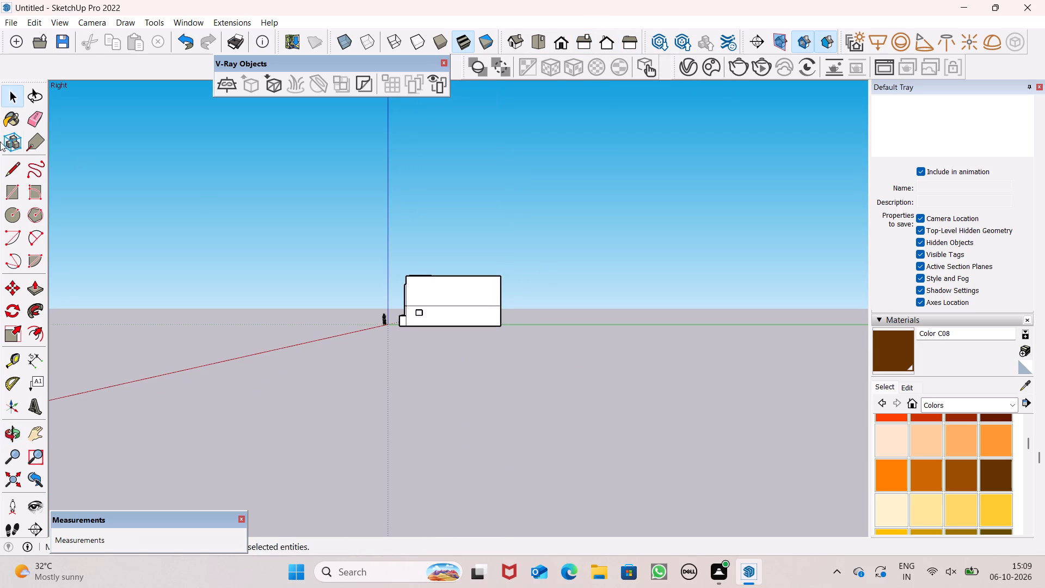
pyautogui.scroll(4, 421, 397)
pyautogui.moveTo(511, 357); pyautogui.dragTo(497, 419, button='middle')
pyautogui.scroll(3, 510, 362)
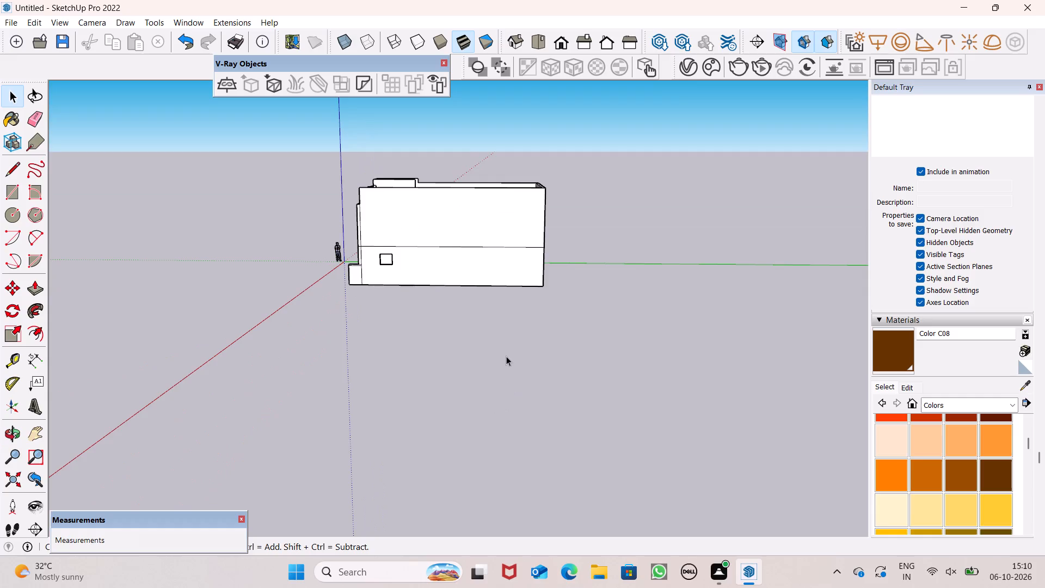
pyautogui.click(9, 189)
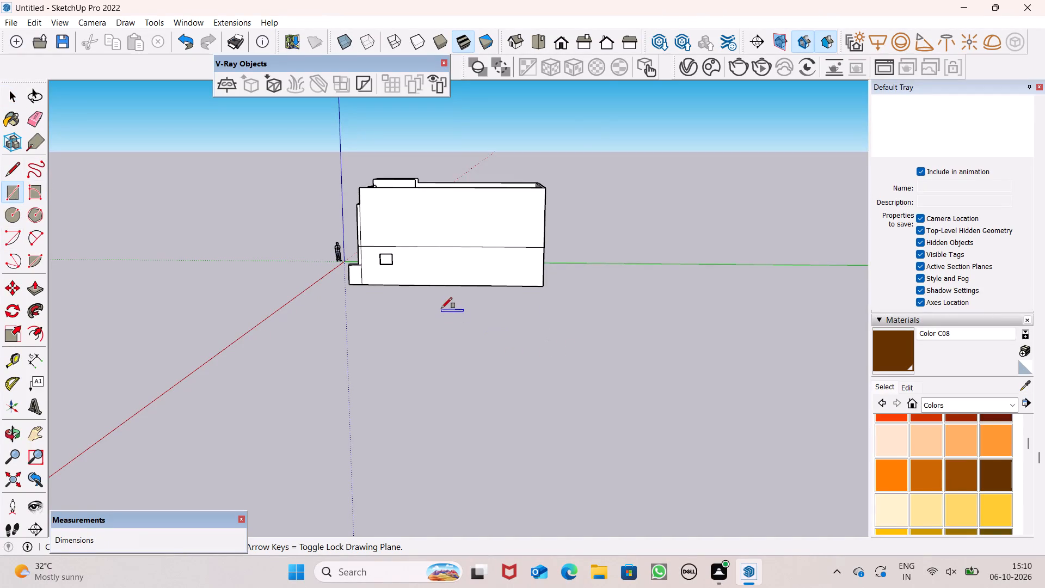
pyautogui.click(585, 45)
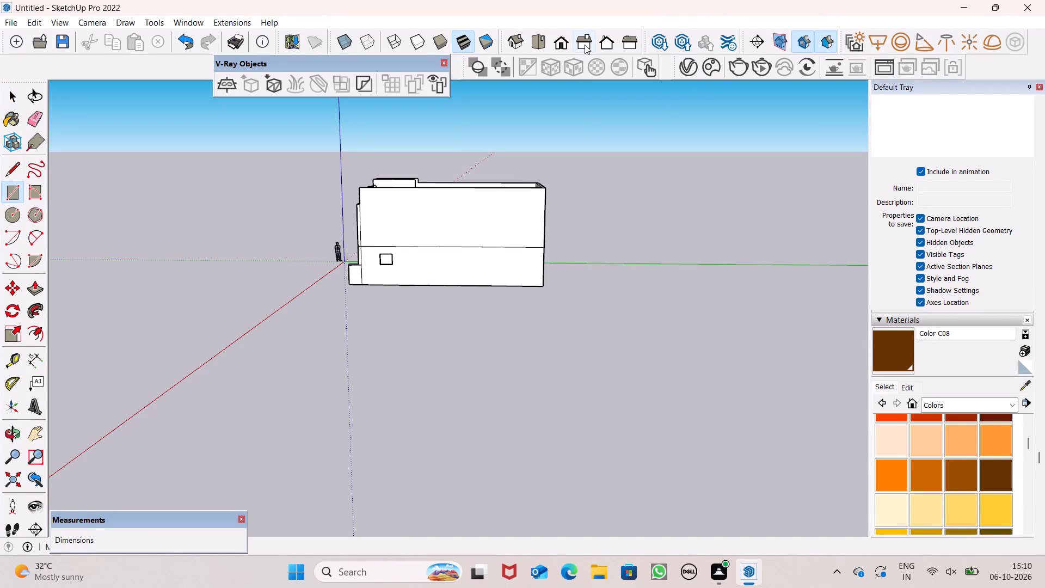
pyautogui.click(460, 375)
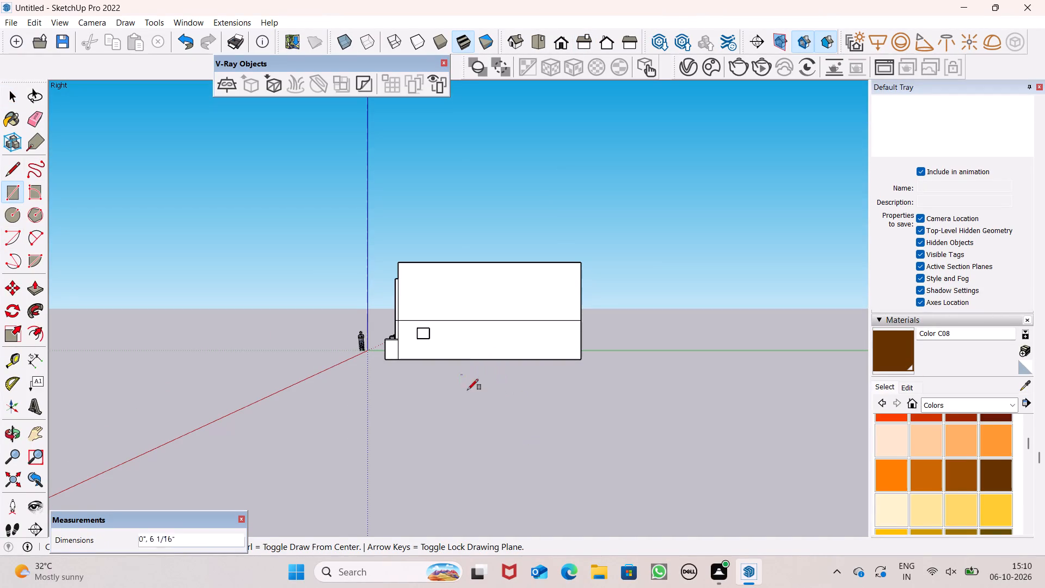
pyautogui.click(485, 399)
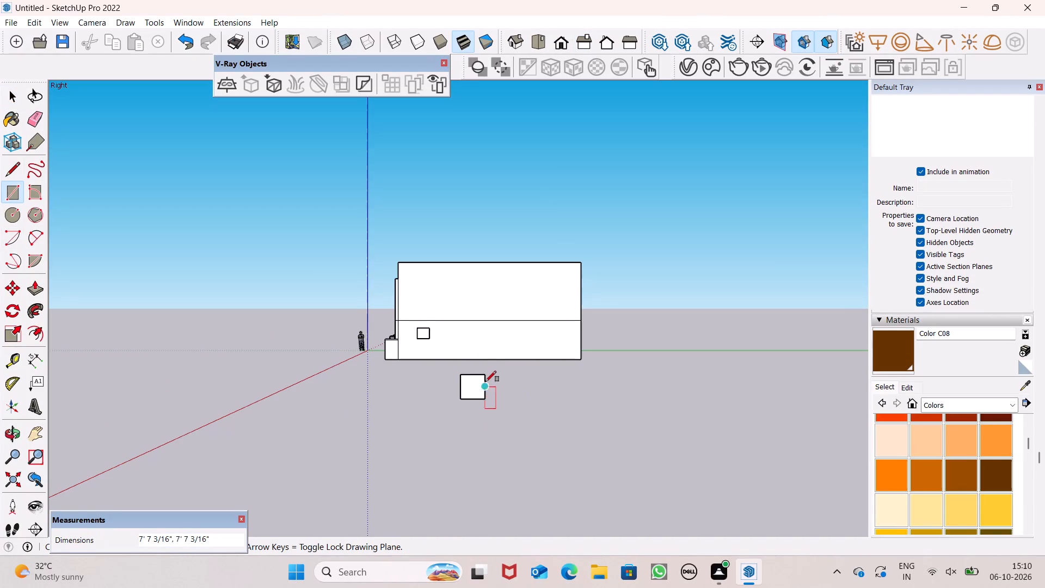
pyautogui.moveTo(502, 382); pyautogui.dragTo(501, 395, button='middle')
pyautogui.press('space')
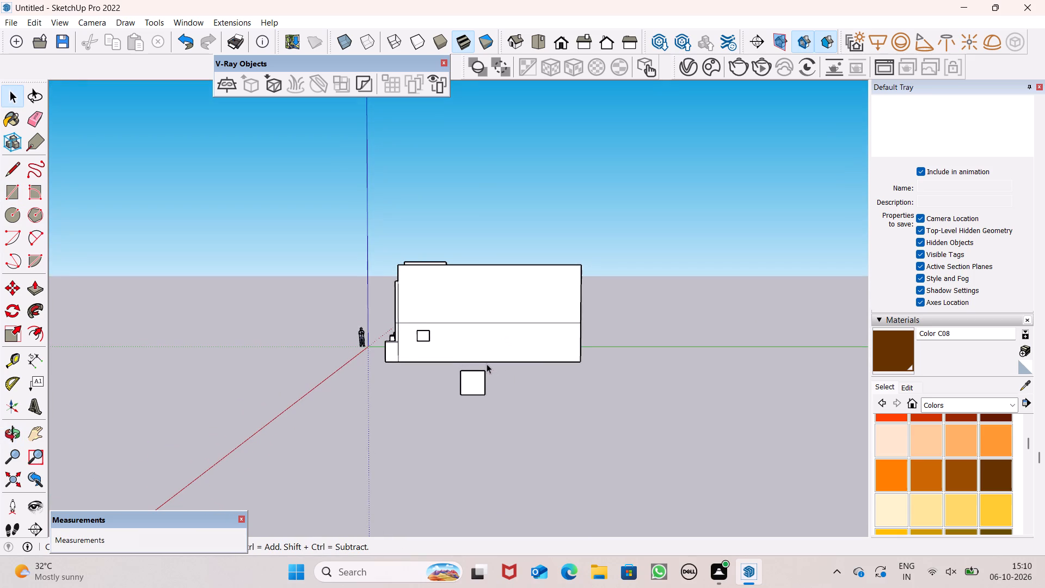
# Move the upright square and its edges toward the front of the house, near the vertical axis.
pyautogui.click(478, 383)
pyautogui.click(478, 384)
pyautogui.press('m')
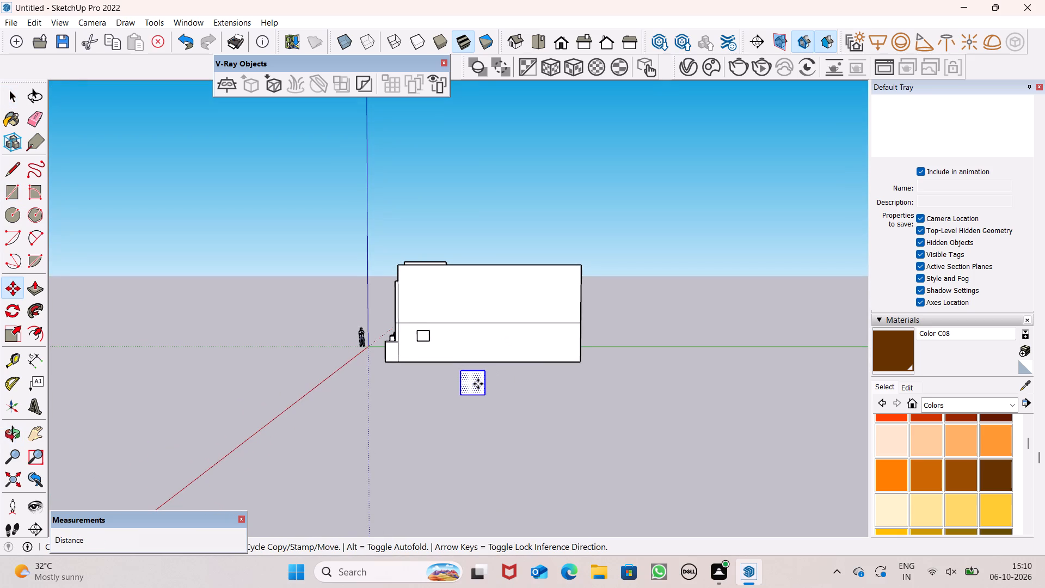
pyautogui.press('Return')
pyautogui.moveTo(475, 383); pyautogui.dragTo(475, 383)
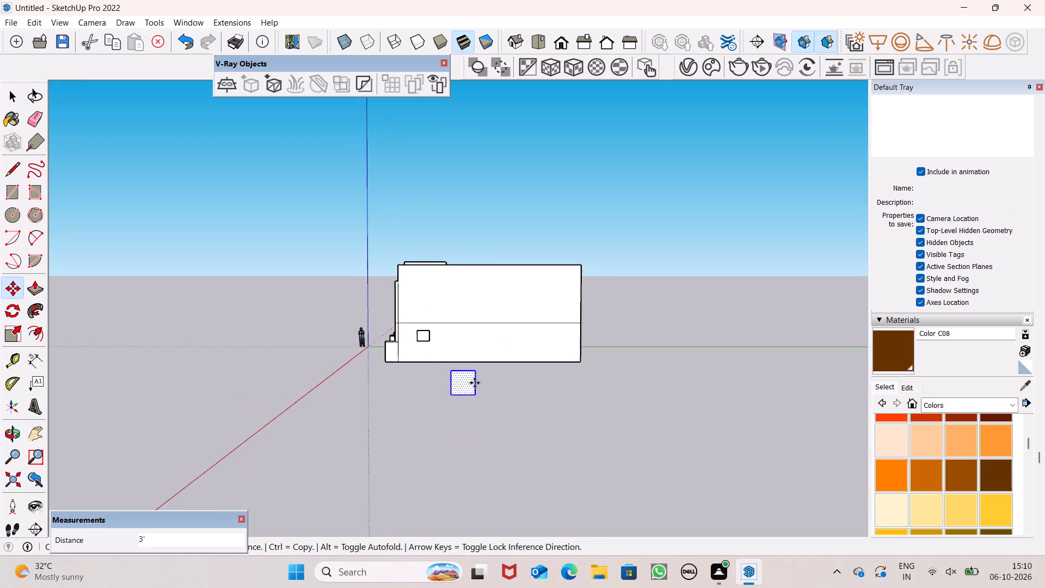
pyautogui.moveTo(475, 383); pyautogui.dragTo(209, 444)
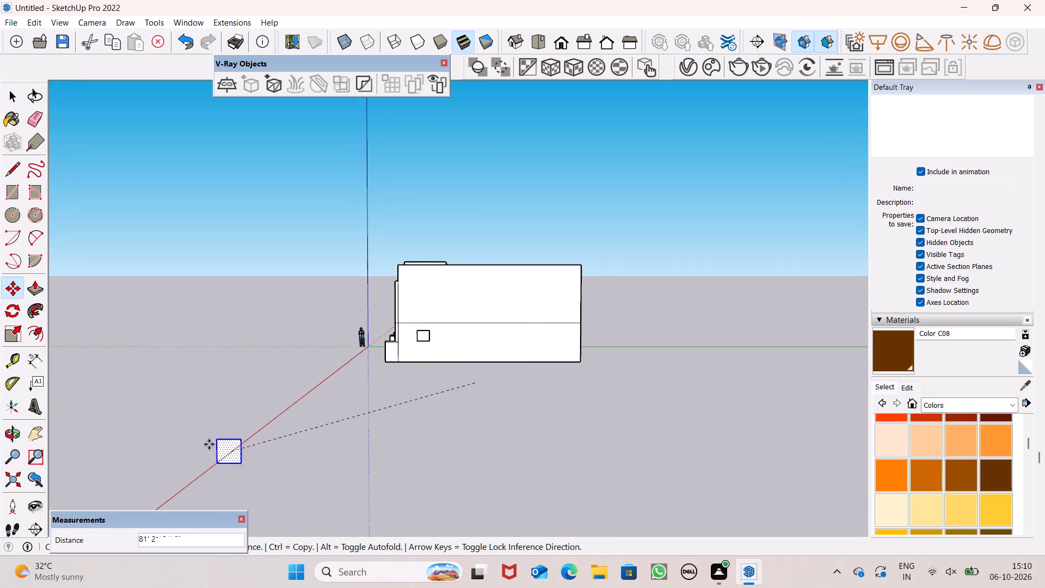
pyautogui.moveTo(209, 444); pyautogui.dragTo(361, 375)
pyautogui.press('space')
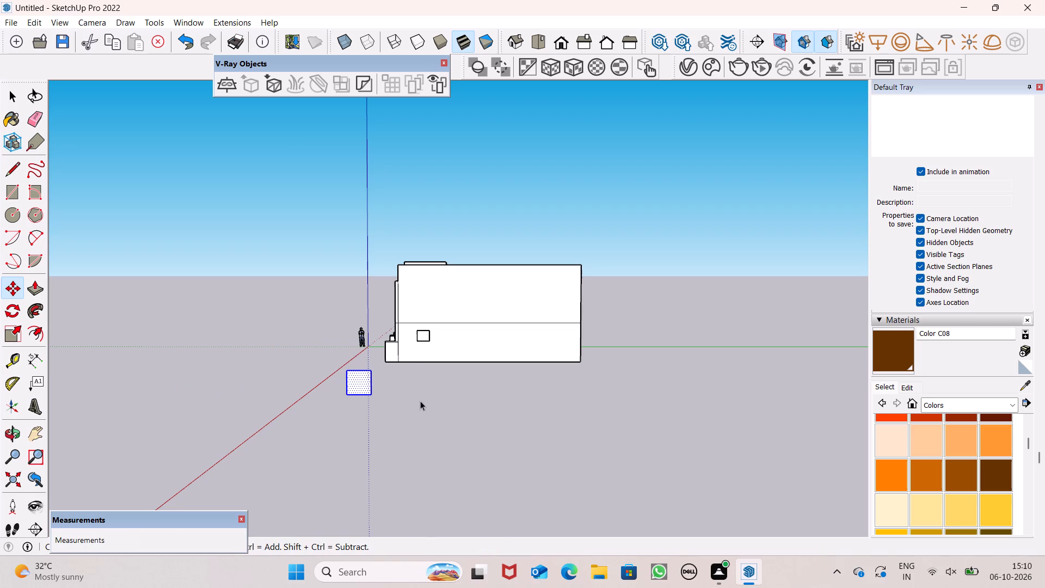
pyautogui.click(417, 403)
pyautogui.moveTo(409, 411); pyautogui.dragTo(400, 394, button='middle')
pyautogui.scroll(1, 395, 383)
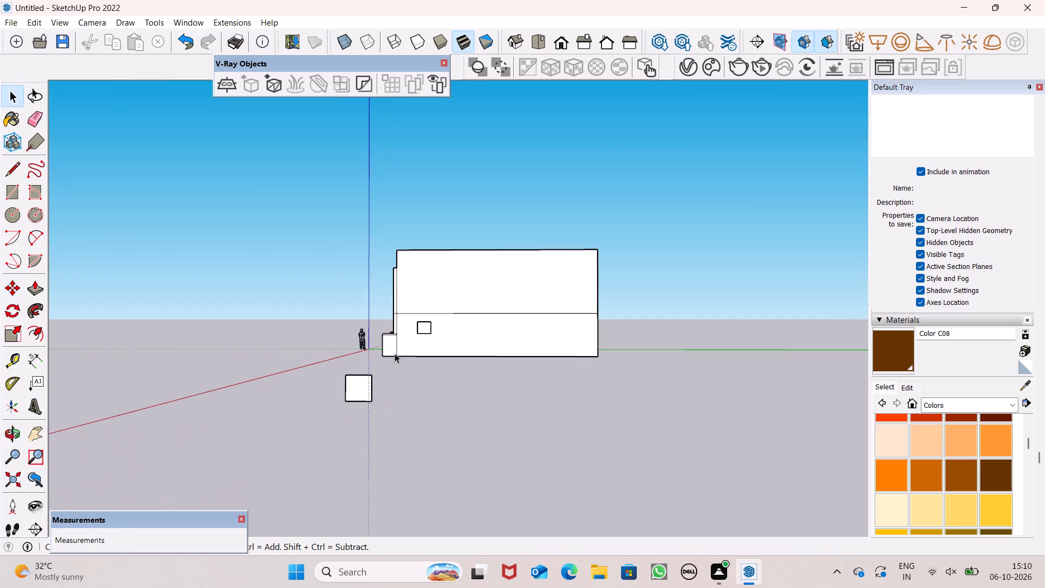
# Move the upright square with its edges past the rear end of the house so it stands clear of the building.
pyautogui.scroll(-3, 399, 345)
pyautogui.doubleClick(361, 376)
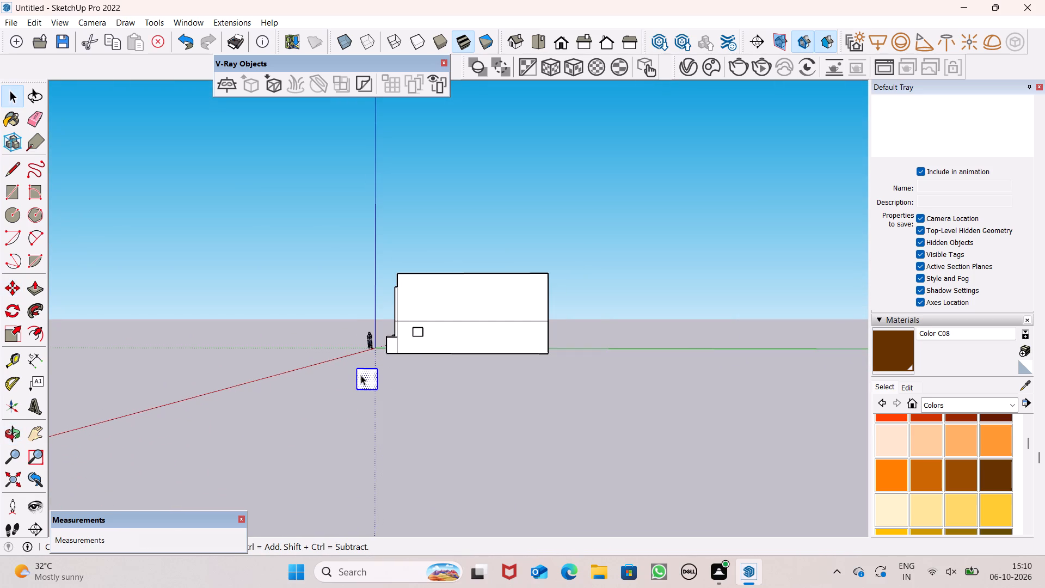
pyautogui.press('m')
pyautogui.press('Return')
pyautogui.moveTo(361, 378); pyautogui.dragTo(637, 252)
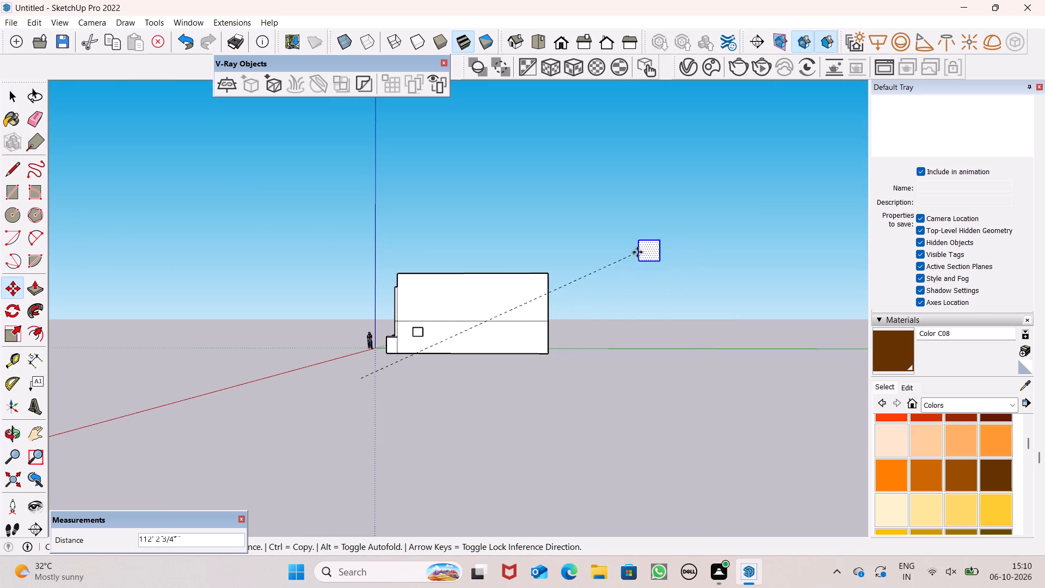
pyautogui.moveTo(637, 252); pyautogui.dragTo(618, 301)
pyautogui.press('space')
pyautogui.press('space')
pyautogui.moveTo(691, 316); pyautogui.dragTo(691, 351, button='middle')
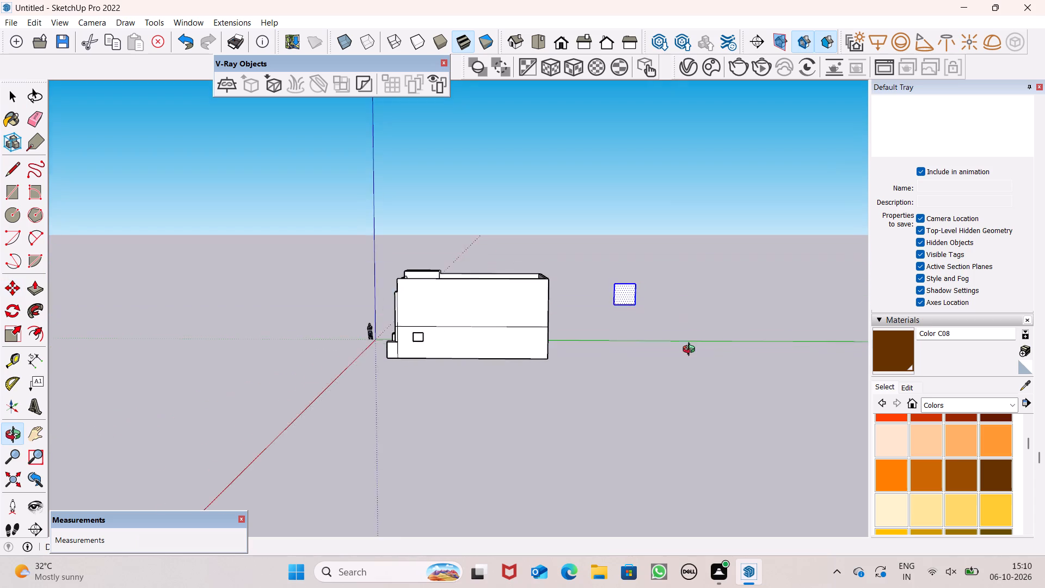
pyautogui.moveTo(691, 351); pyautogui.dragTo(398, 352, button='middle')
pyautogui.click(676, 325)
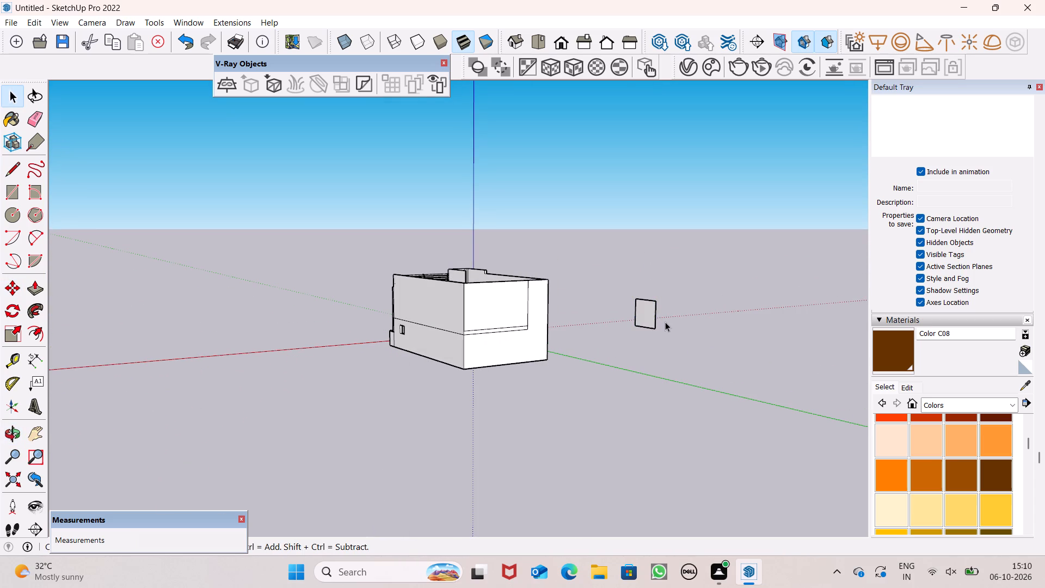
# Offset the freestanding square's edges inward by about 7" to outline a frame border.
pyautogui.scroll(4, 665, 322)
pyautogui.moveTo(663, 323); pyautogui.dragTo(512, 437, button='middle')
pyautogui.moveTo(512, 437); pyautogui.dragTo(580, 439, button='middle')
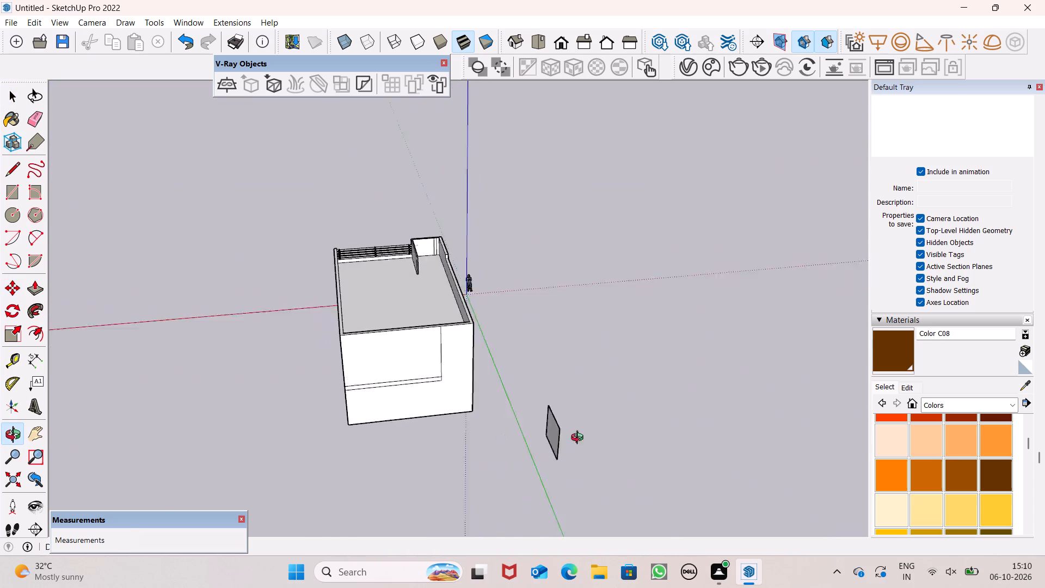
pyautogui.moveTo(580, 439); pyautogui.dragTo(736, 378, button='middle')
pyautogui.scroll(-3, 434, 223)
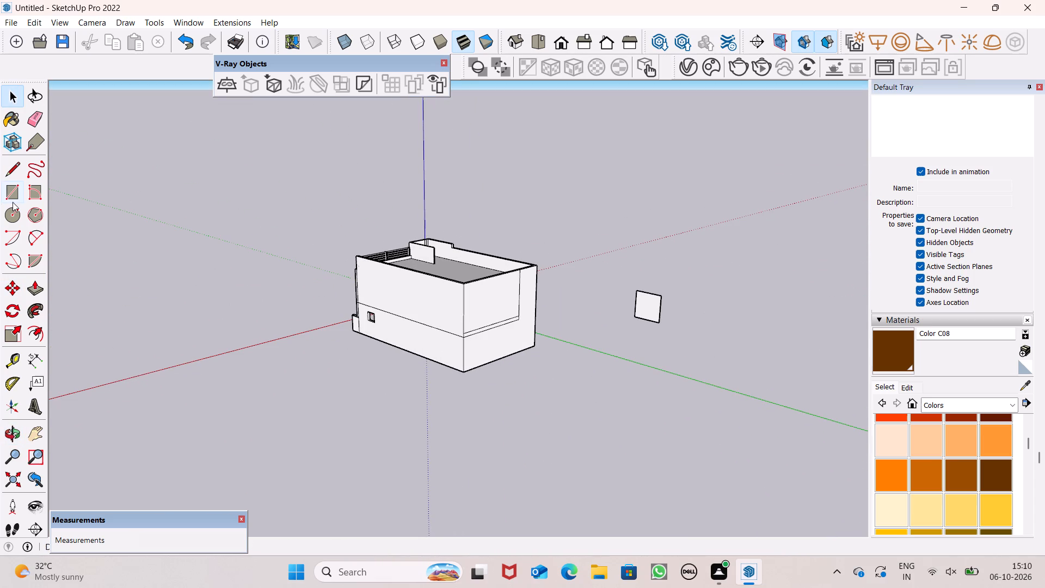
pyautogui.click(40, 334)
pyautogui.scroll(3, 629, 293)
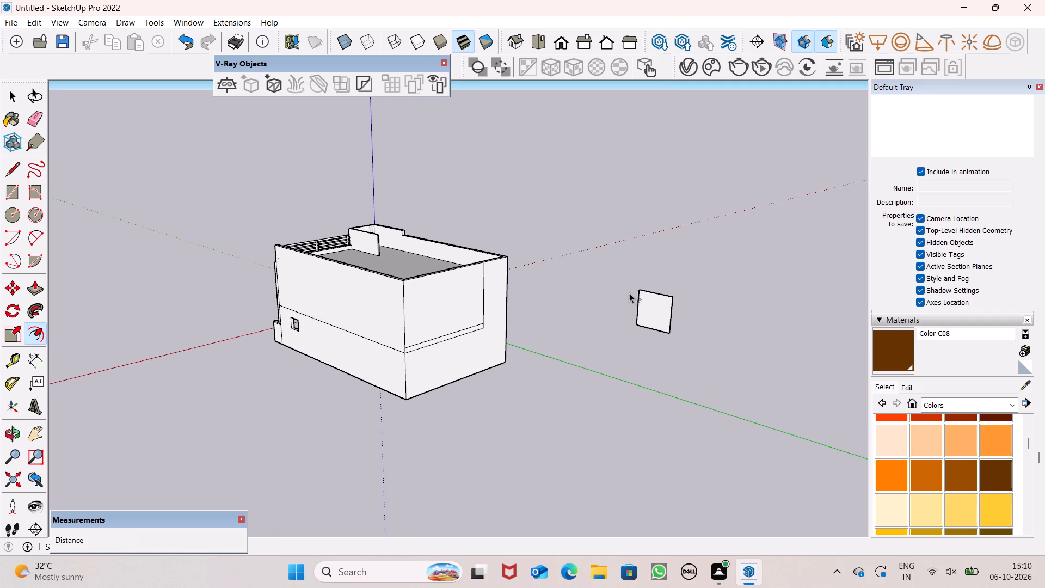
pyautogui.scroll(1, 629, 293)
pyautogui.moveTo(649, 293); pyautogui.dragTo(649, 302)
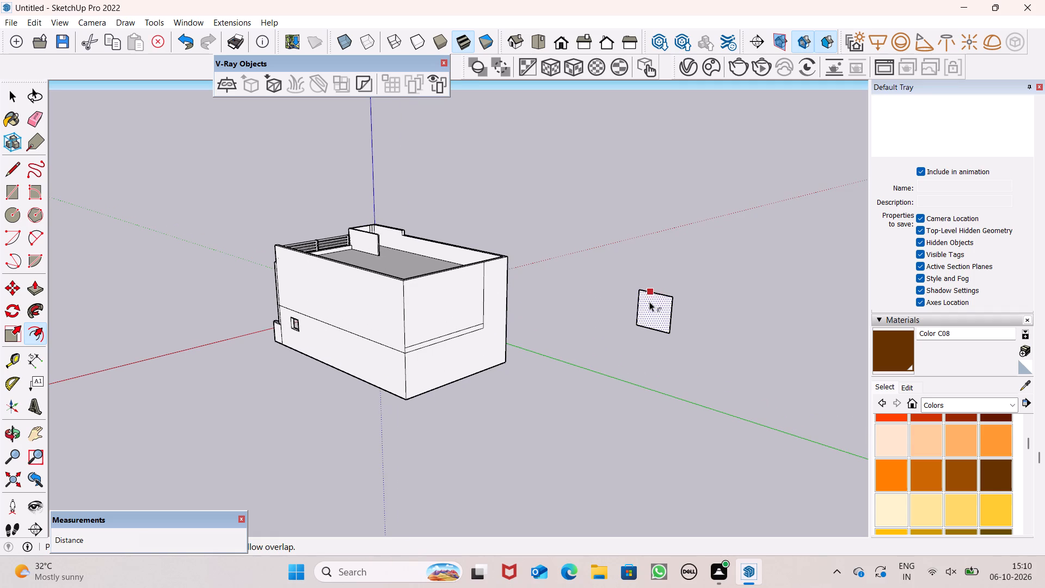
pyautogui.moveTo(649, 302); pyautogui.dragTo(649, 303)
pyautogui.moveTo(649, 293); pyautogui.dragTo(649, 305)
pyautogui.scroll(2, 649, 305)
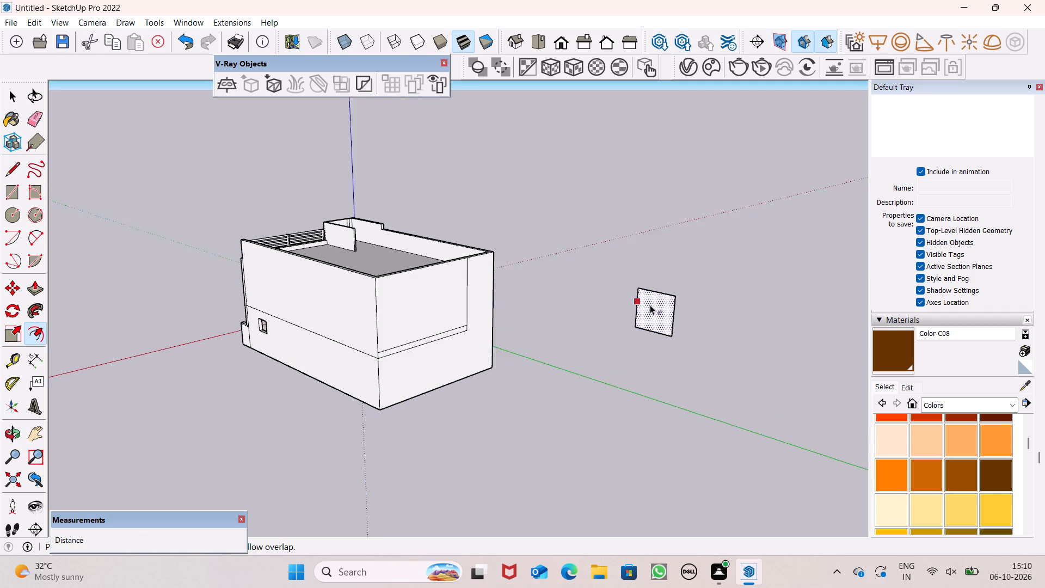
pyautogui.scroll(4, 650, 305)
pyautogui.scroll(-1, 650, 305)
pyautogui.scroll(1, 650, 305)
pyautogui.moveTo(666, 307); pyautogui.dragTo(729, 323, button='middle')
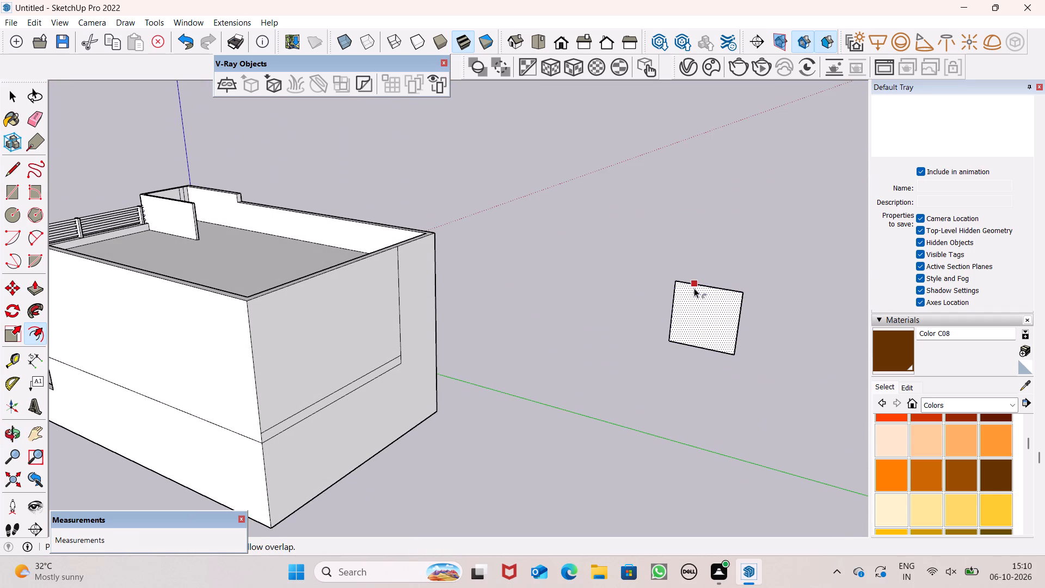
pyautogui.click(694, 288)
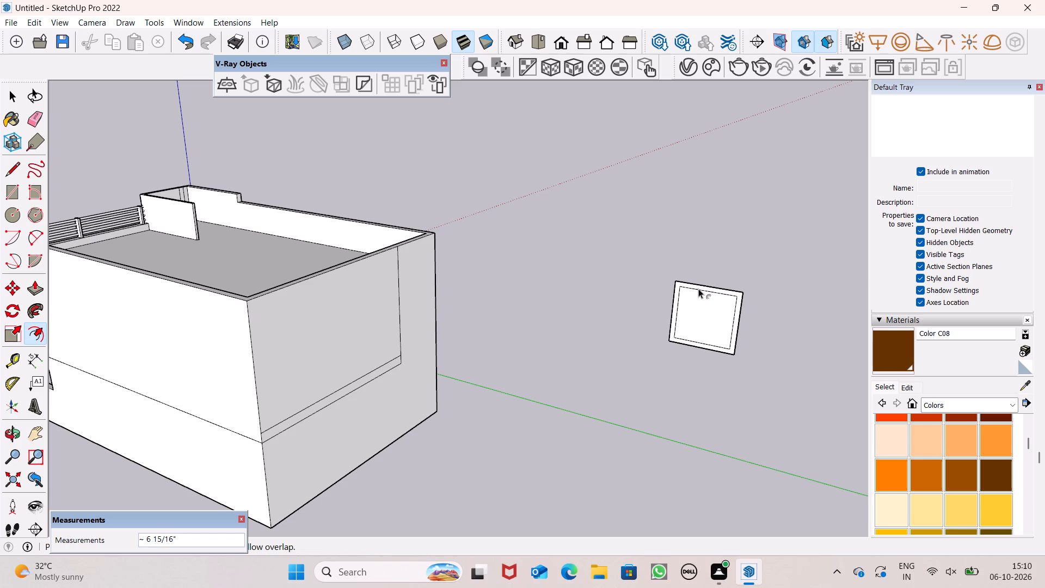
pyautogui.press('space')
# Extrude the border face around the freestanding square by 9" with Push/Pull.
pyautogui.scroll(3, 753, 324)
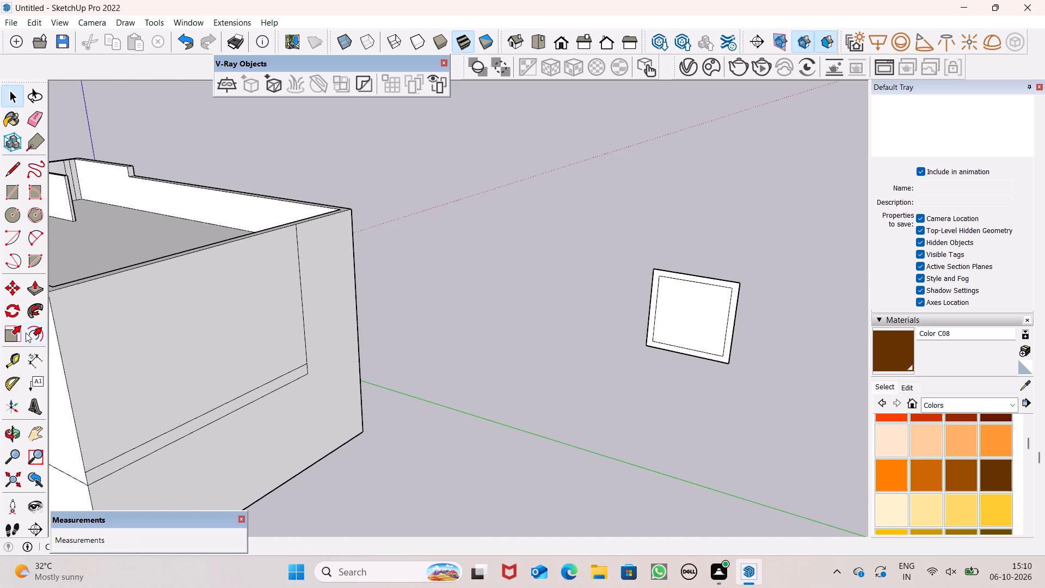
pyautogui.click(38, 288)
pyautogui.scroll(4, 720, 337)
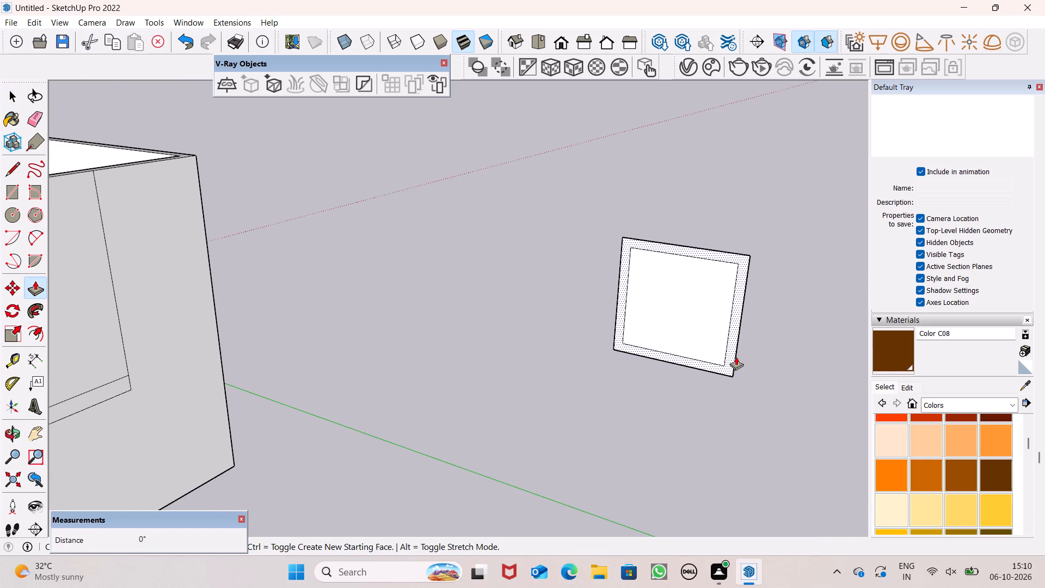
pyautogui.moveTo(730, 362); pyautogui.dragTo(742, 362)
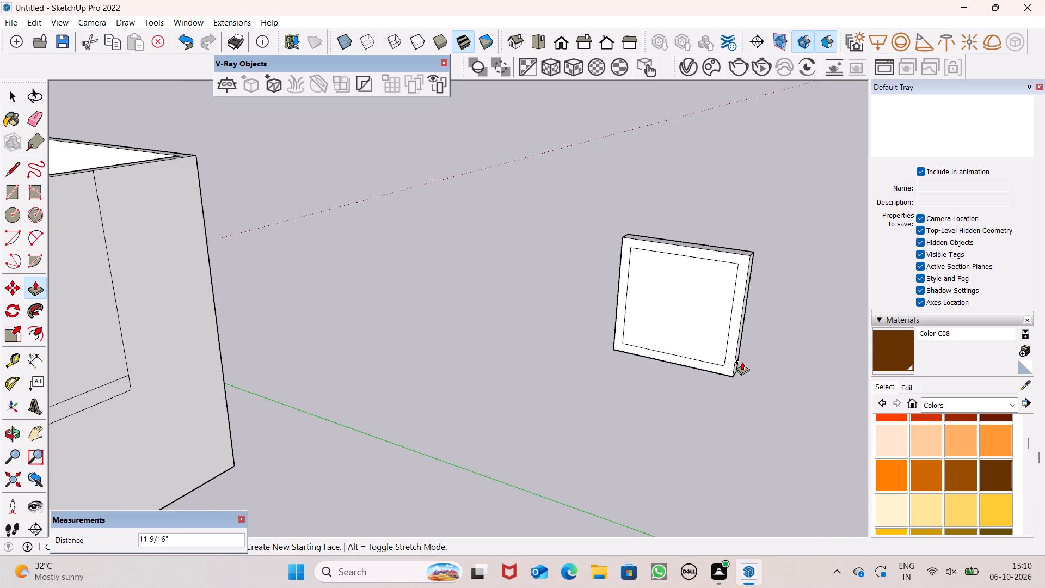
pyautogui.moveTo(742, 362); pyautogui.dragTo(742, 360)
pyautogui.press('9')
pyautogui.hotkey('shift', '"')
pyautogui.press('Return')
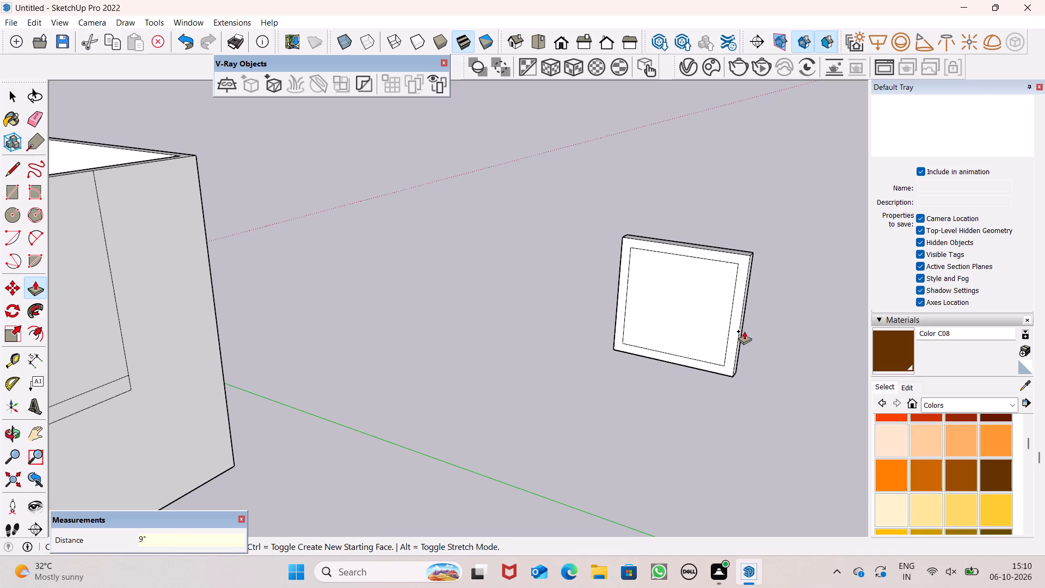
# Pull the border's front face out by about 7" so the frame stands proud of the inner panel.
pyautogui.scroll(2, 737, 359)
pyautogui.click(729, 360)
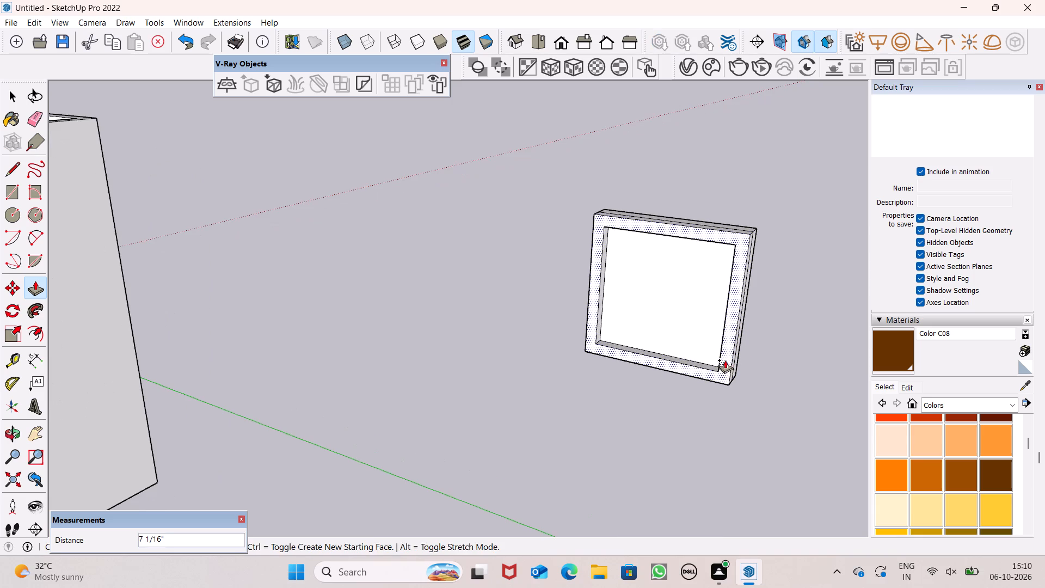
pyautogui.press('space')
# Save the model in the Documents folder under the file name "house elevation".
pyautogui.scroll(-2, 648, 367)
pyautogui.hotkey('ctrl', 's')
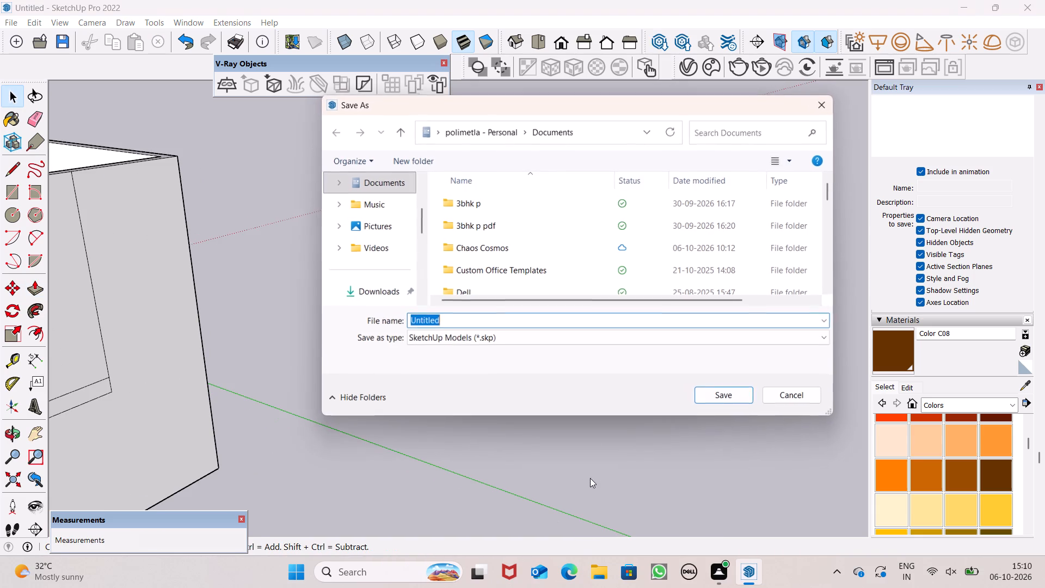
pyautogui.press('BackSpace')
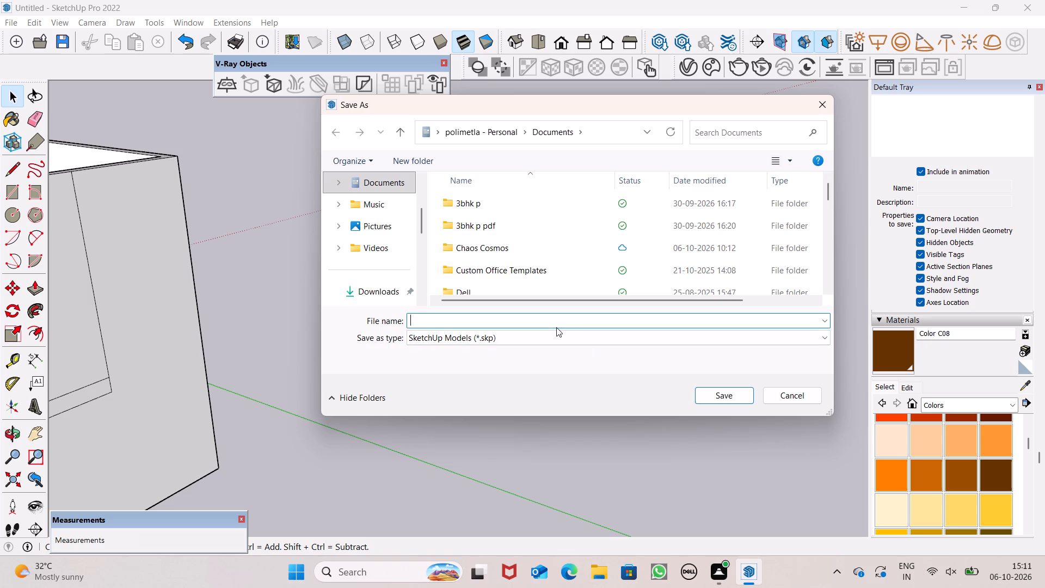
pyautogui.write('house')
pyautogui.press('space')
pyautogui.write('elevation')
pyautogui.press('Return')
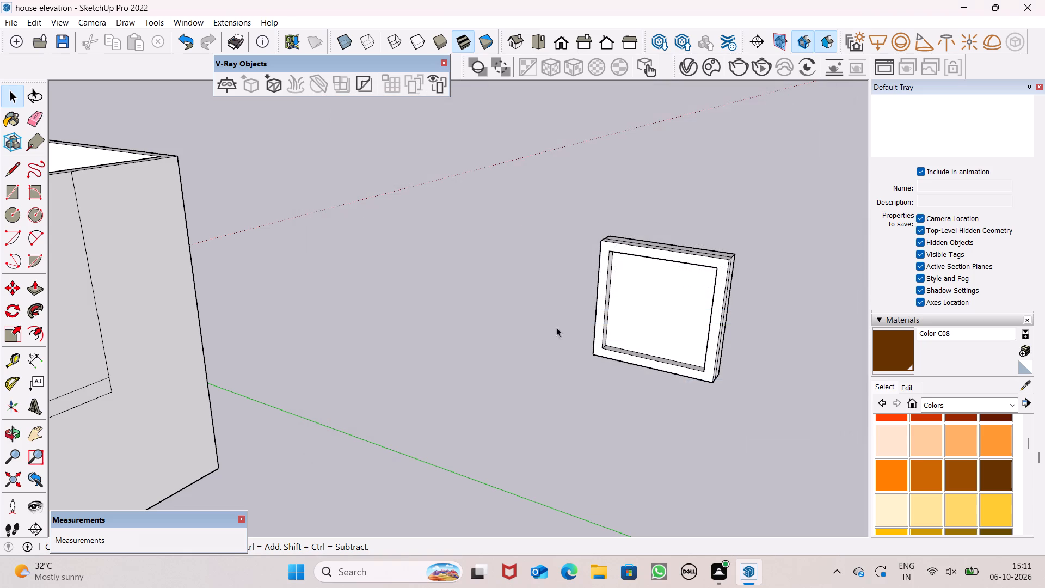
pyautogui.scroll(-1, 673, 288)
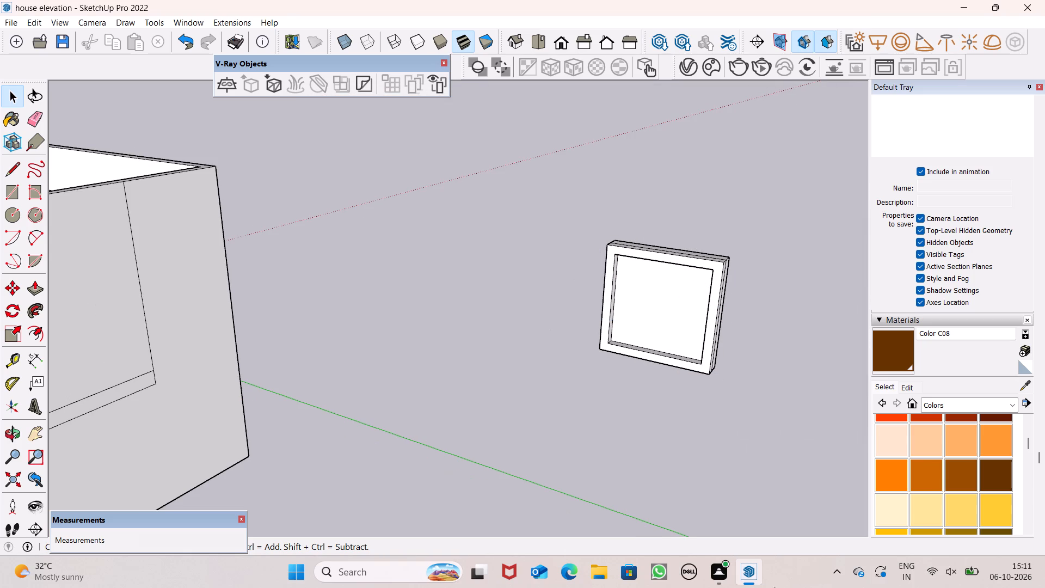
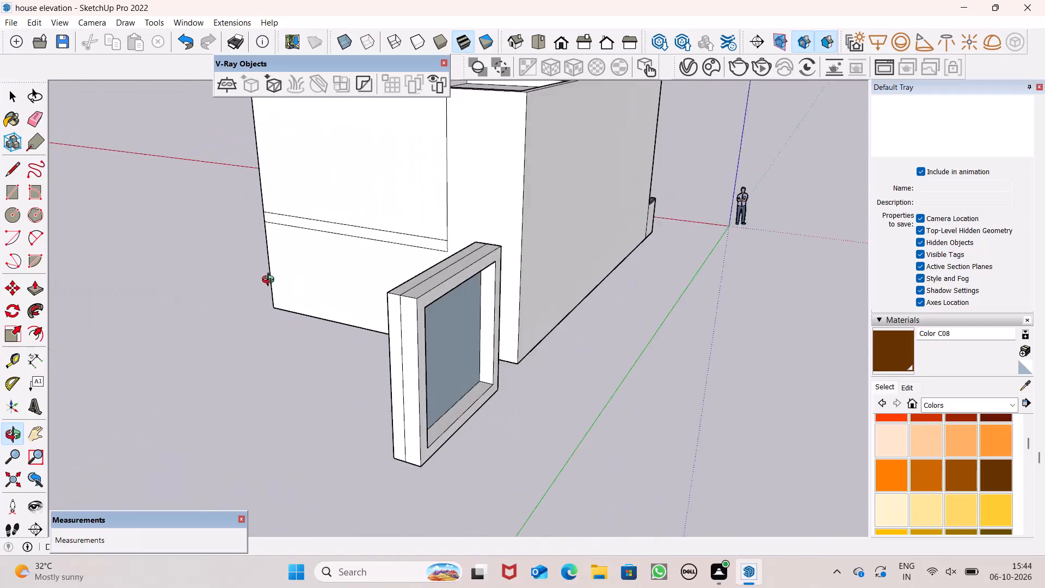
# Undo the last two Push/Pull operations on the freestanding square frame.
pyautogui.scroll(1, 715, 358)
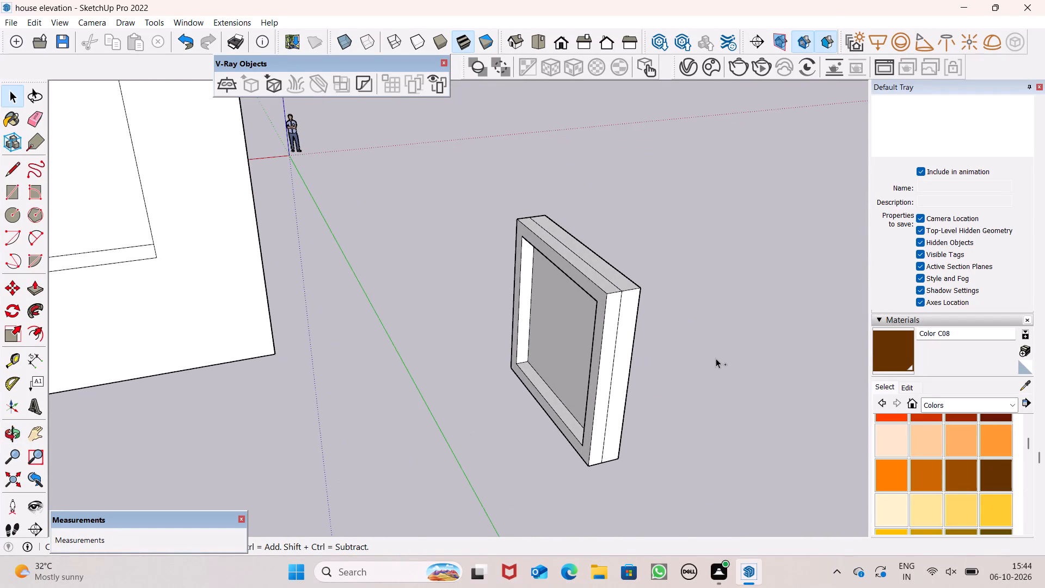
pyautogui.hotkey('ctrl', 'z')
pyautogui.hotkey('ctrl', 'z')
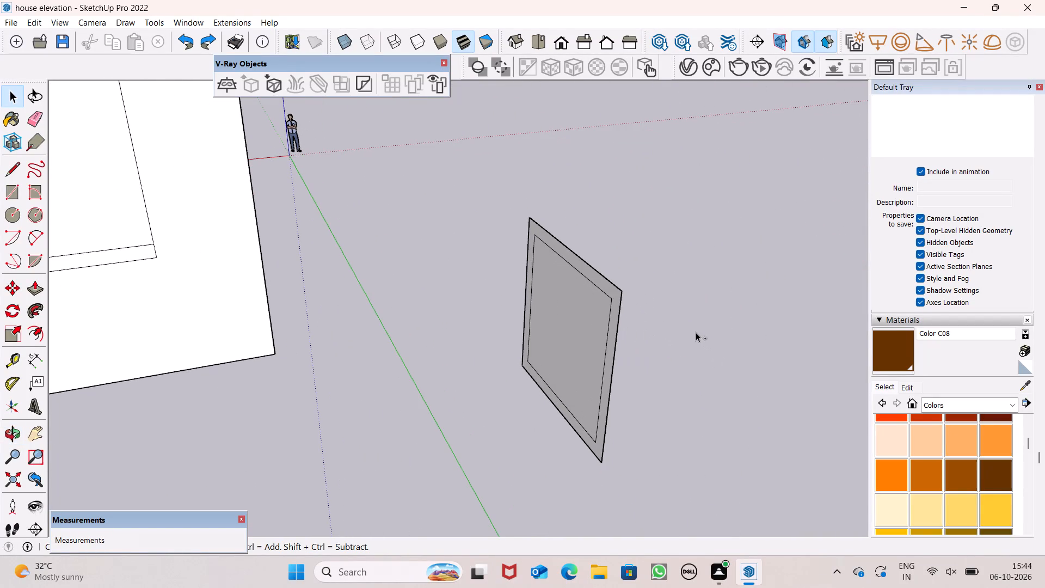
# Extrude the border face around the freestanding square by 9" with Push/Pull.
pyautogui.click(39, 291)
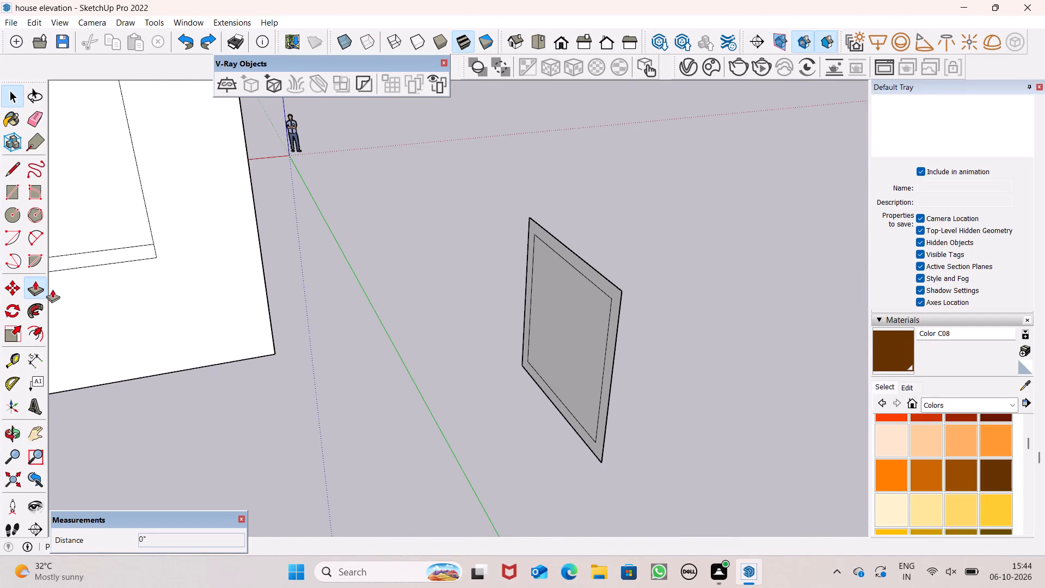
pyautogui.moveTo(604, 434); pyautogui.dragTo(611, 434)
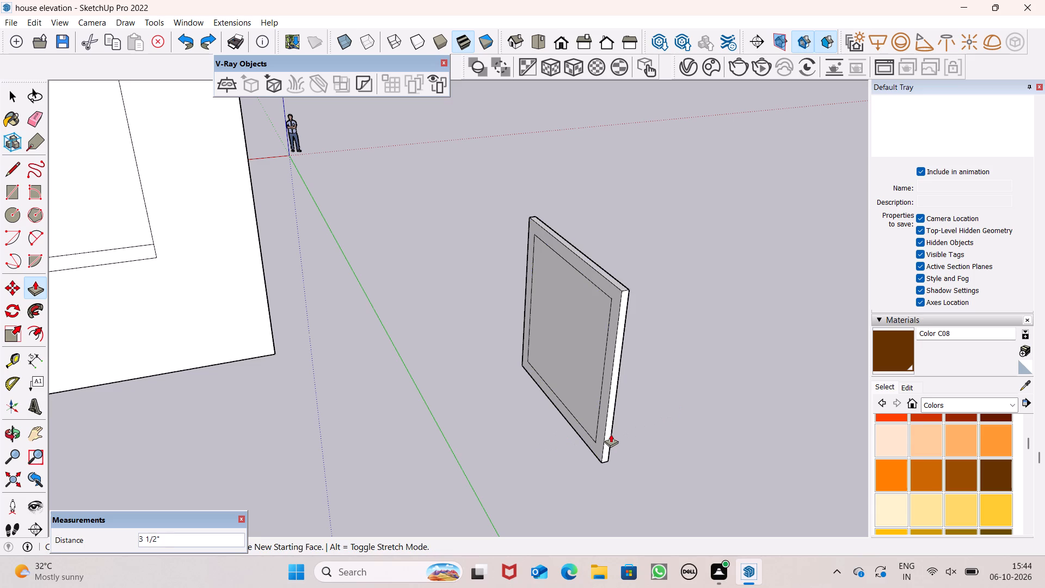
pyautogui.moveTo(611, 434); pyautogui.dragTo(619, 433)
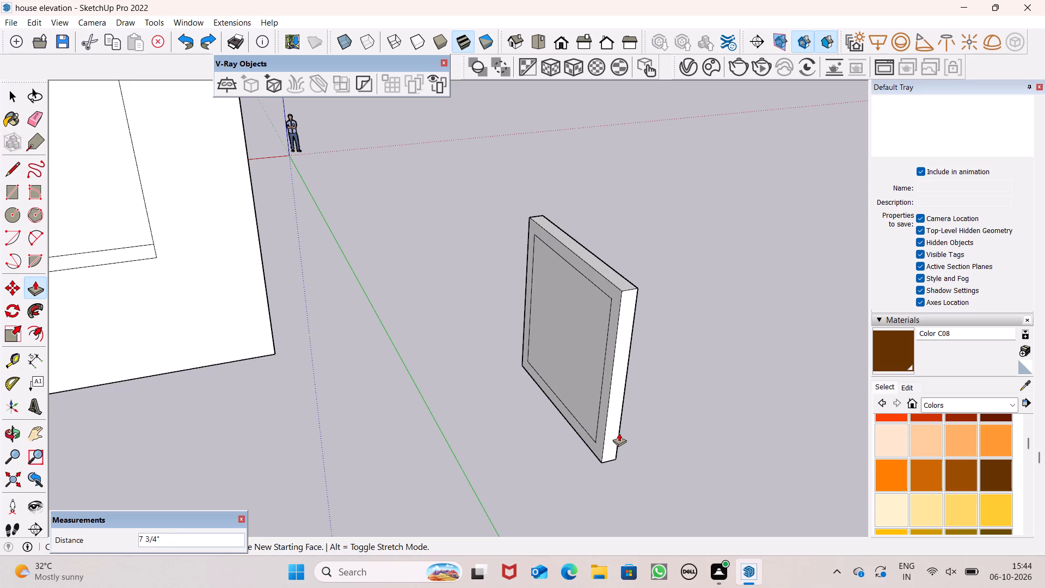
pyautogui.moveTo(619, 433); pyautogui.dragTo(619, 432)
pyautogui.write('9"')
pyautogui.press('Return')
# Paint the frame's flush front border, top edge and one outer side face with dark brown Color C08.
pyautogui.moveTo(620, 419); pyautogui.dragTo(587, 422, button='middle')
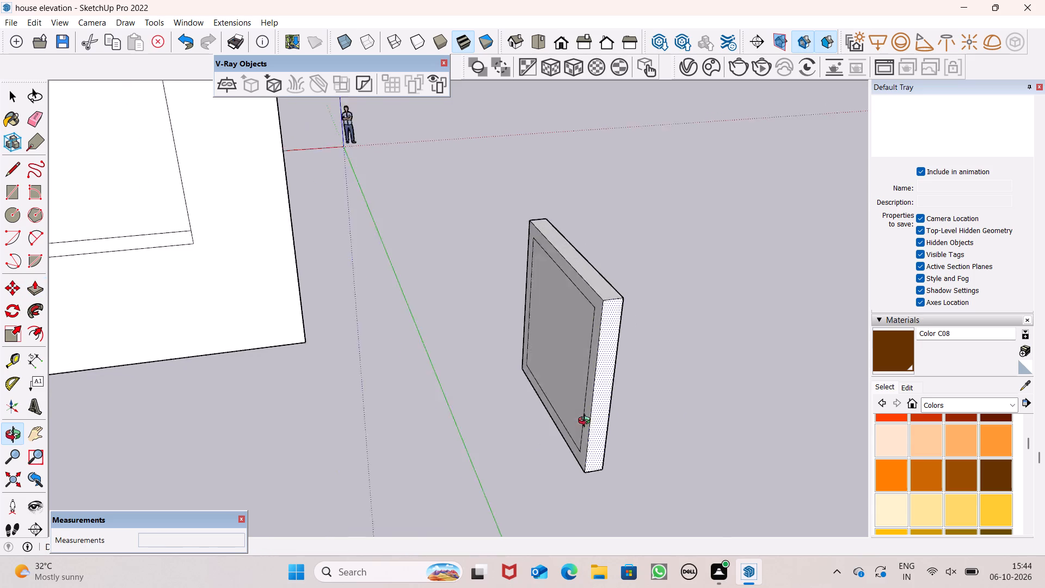
pyautogui.moveTo(587, 422); pyautogui.dragTo(794, 373, button='middle')
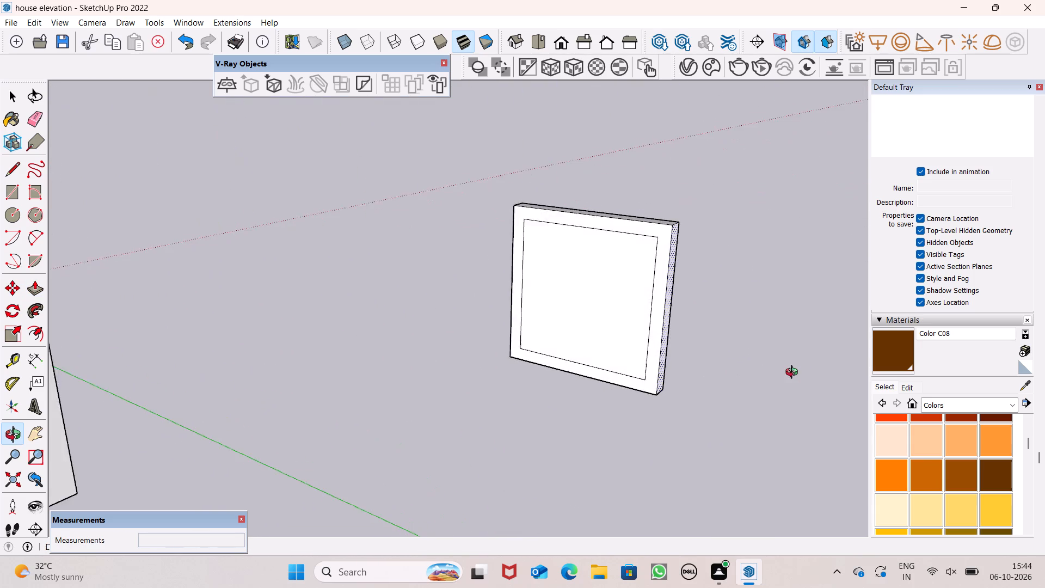
pyautogui.moveTo(794, 373); pyautogui.dragTo(791, 360, button='middle')
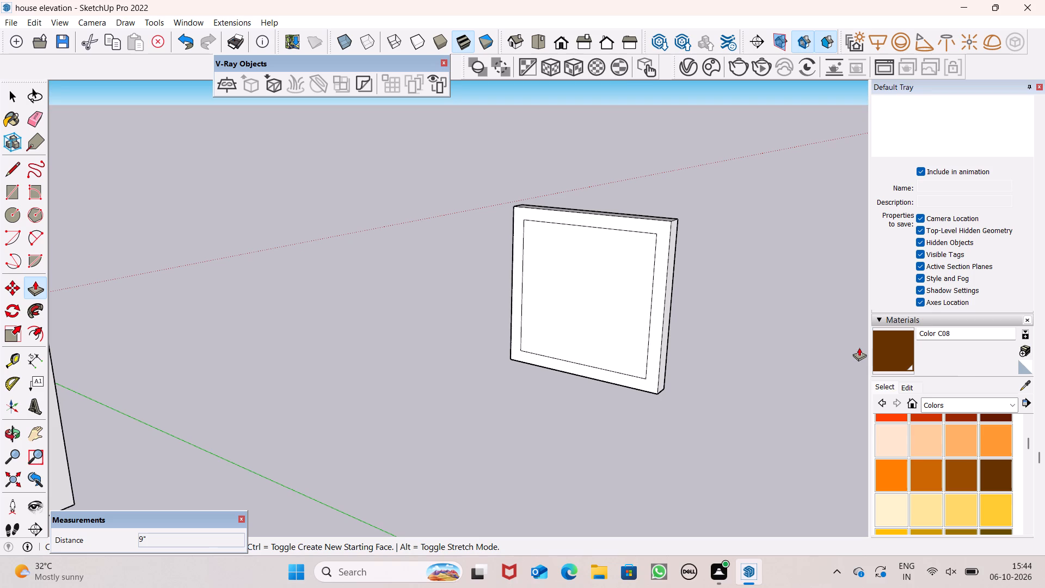
pyautogui.click(904, 356)
pyautogui.click(613, 217)
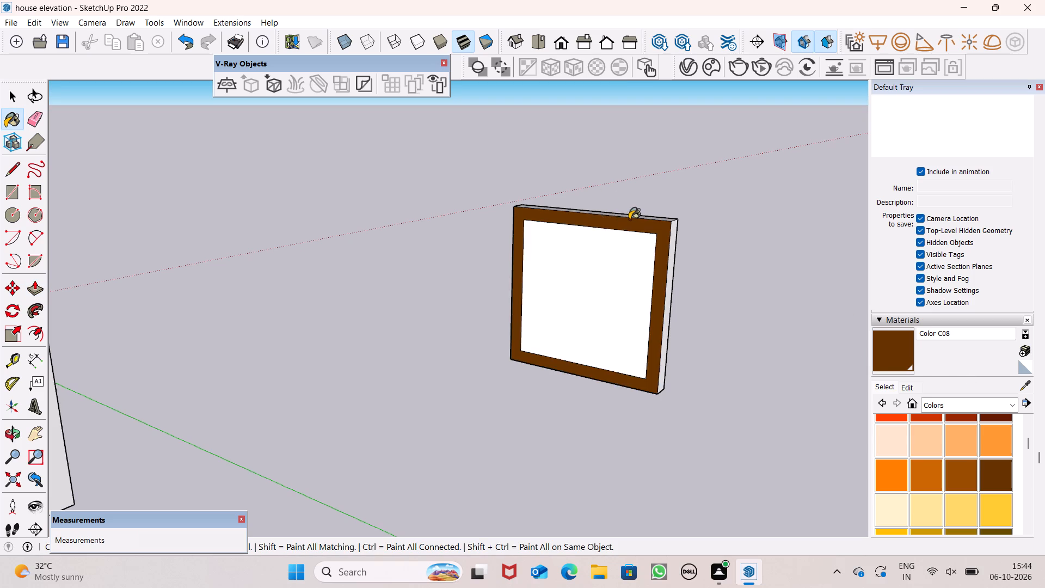
pyautogui.scroll(4, 630, 219)
pyautogui.moveTo(666, 220); pyautogui.dragTo(599, 275, button='middle')
pyautogui.scroll(1, 600, 275)
pyautogui.click(637, 235)
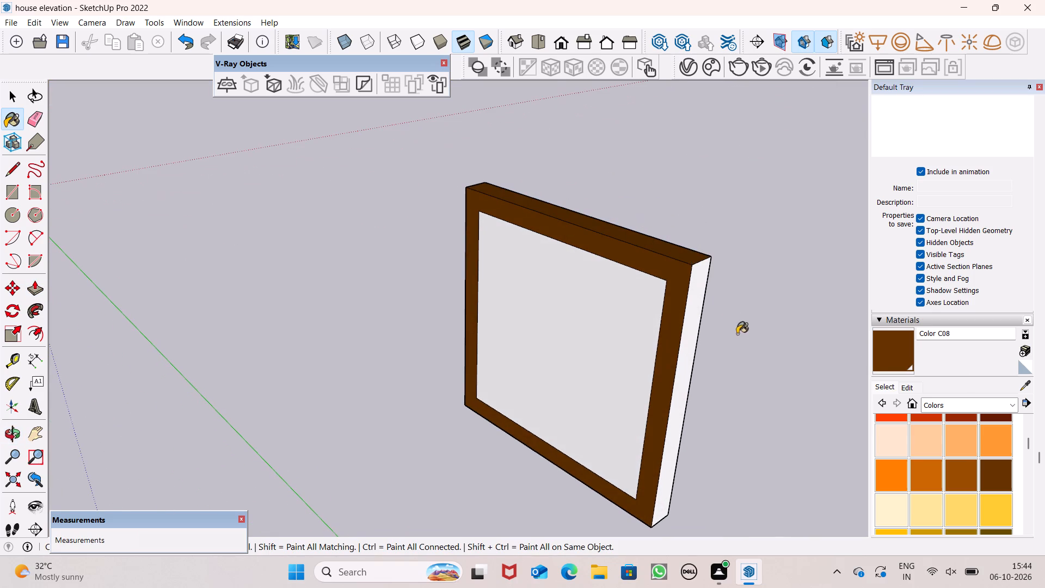
pyautogui.click(699, 328)
pyautogui.click(694, 324)
# Paint the frame's border on the recessed side and its remaining outer side face with Color C08.
pyautogui.scroll(-3, 692, 322)
pyautogui.moveTo(691, 329); pyautogui.dragTo(627, 375, button='middle')
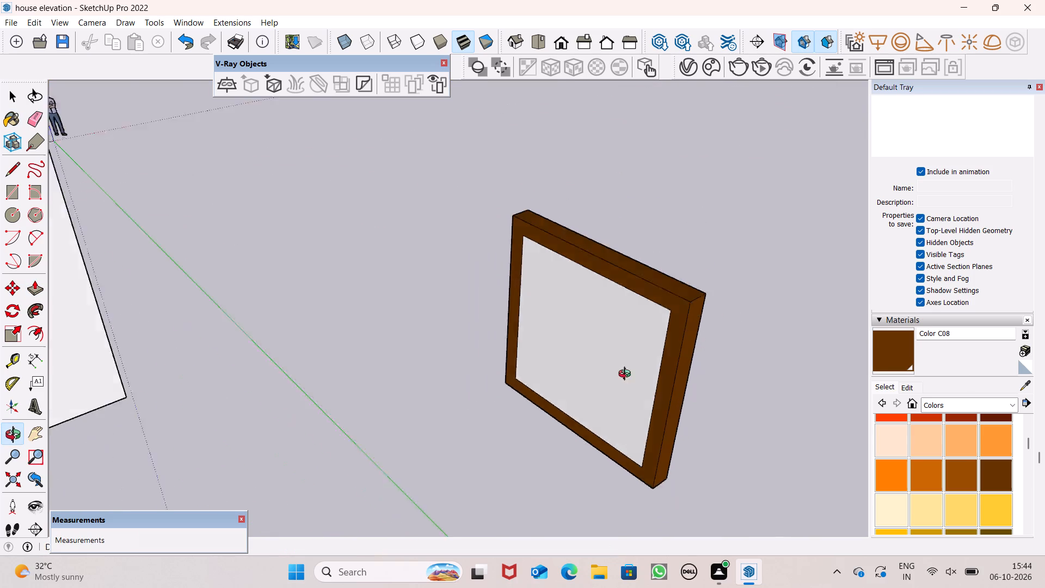
pyautogui.moveTo(627, 375); pyautogui.dragTo(0, 268, button='middle')
pyautogui.click(325, 236)
pyautogui.moveTo(478, 290); pyautogui.dragTo(304, 344, button='middle')
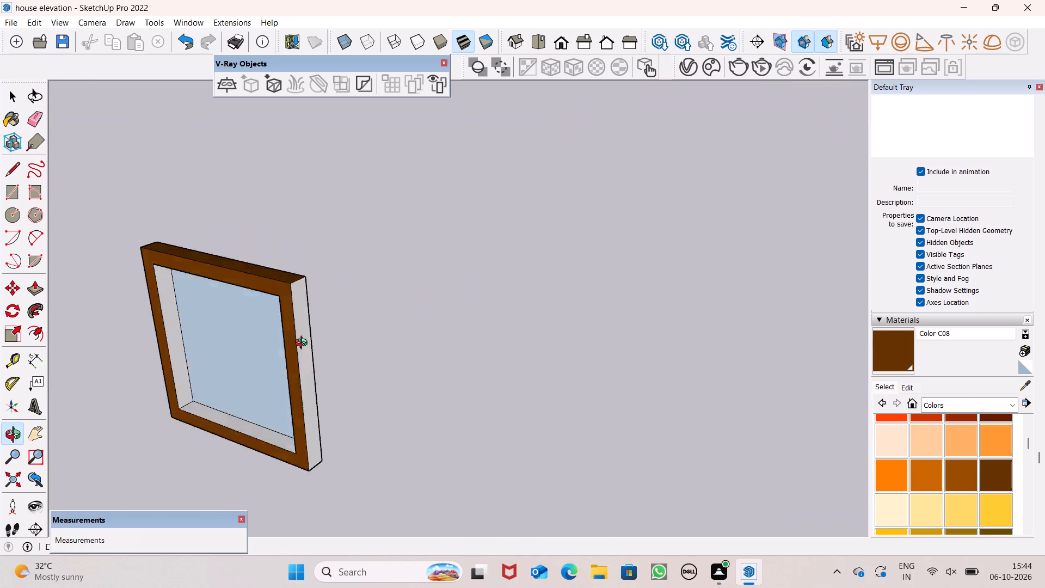
pyautogui.moveTo(304, 344); pyautogui.dragTo(187, 342, button='middle')
pyautogui.click(211, 328)
# Paint the inner faces of the frame's recess around the panel with Color C08.
pyautogui.moveTo(216, 326); pyautogui.dragTo(319, 291, button='middle')
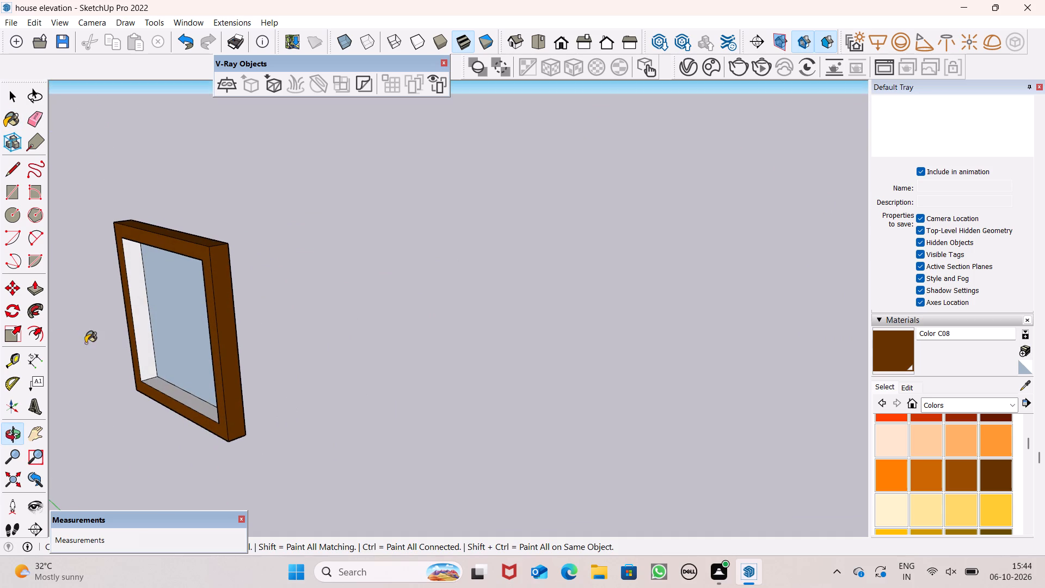
pyautogui.click(140, 318)
pyautogui.moveTo(176, 390); pyautogui.dragTo(437, 237, button='middle')
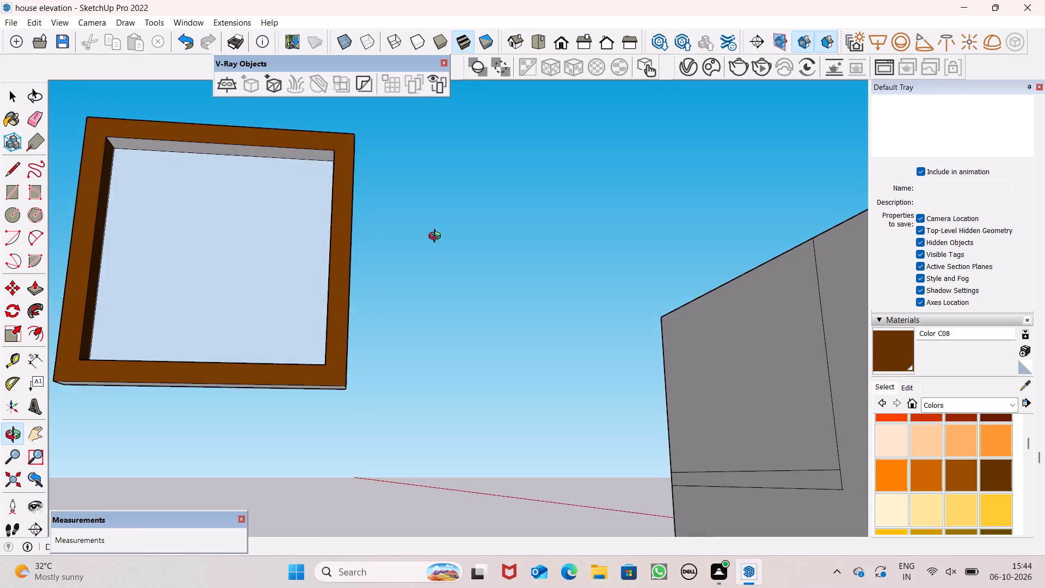
pyautogui.moveTo(437, 237); pyautogui.dragTo(439, 232, button='middle')
pyautogui.scroll(3, 232, 138)
pyautogui.click(230, 144)
pyautogui.scroll(-4, 287, 191)
pyautogui.moveTo(349, 257); pyautogui.dragTo(359, 278, button='middle')
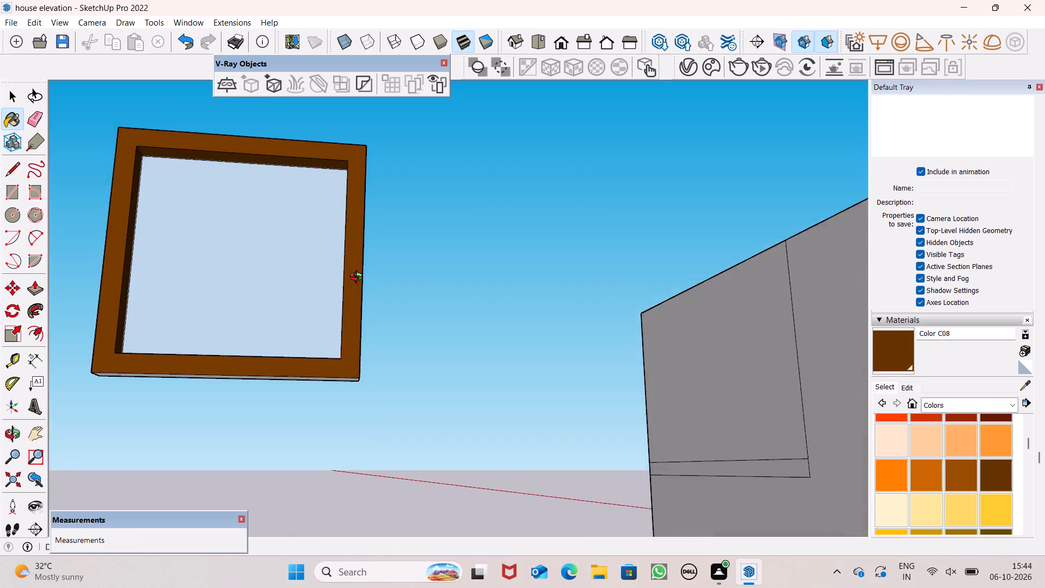
pyautogui.moveTo(359, 278); pyautogui.dragTo(554, 348, button='middle')
pyautogui.click(439, 310)
pyautogui.scroll(-2, 408, 261)
pyautogui.moveTo(432, 383); pyautogui.dragTo(397, 473, button='middle')
pyautogui.click(402, 364)
pyautogui.scroll(1, 419, 328)
# Paint the underside of the frame with Color C08.
pyautogui.moveTo(446, 362); pyautogui.dragTo(357, 402, button='middle')
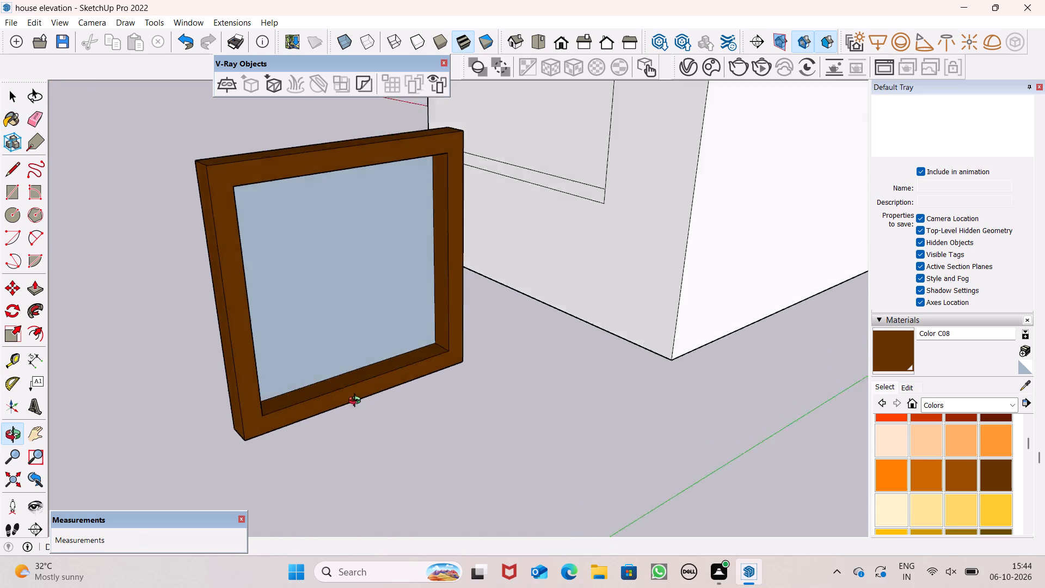
pyautogui.moveTo(357, 402); pyautogui.dragTo(749, 385, button='middle')
pyautogui.scroll(-3, 427, 329)
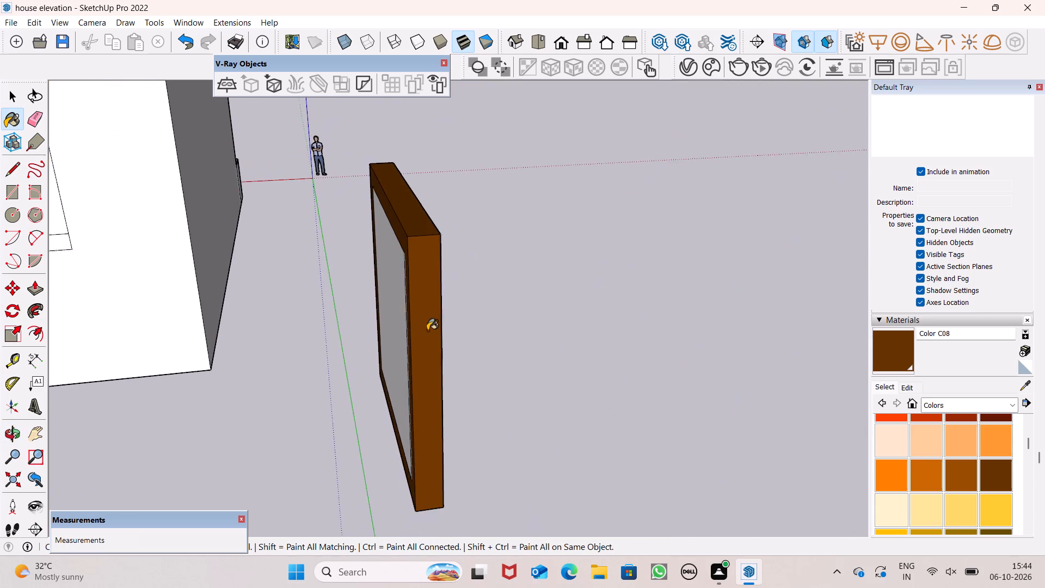
pyautogui.moveTo(433, 353); pyautogui.dragTo(689, 289, button='middle')
pyautogui.moveTo(420, 500); pyautogui.dragTo(491, 283, button='middle')
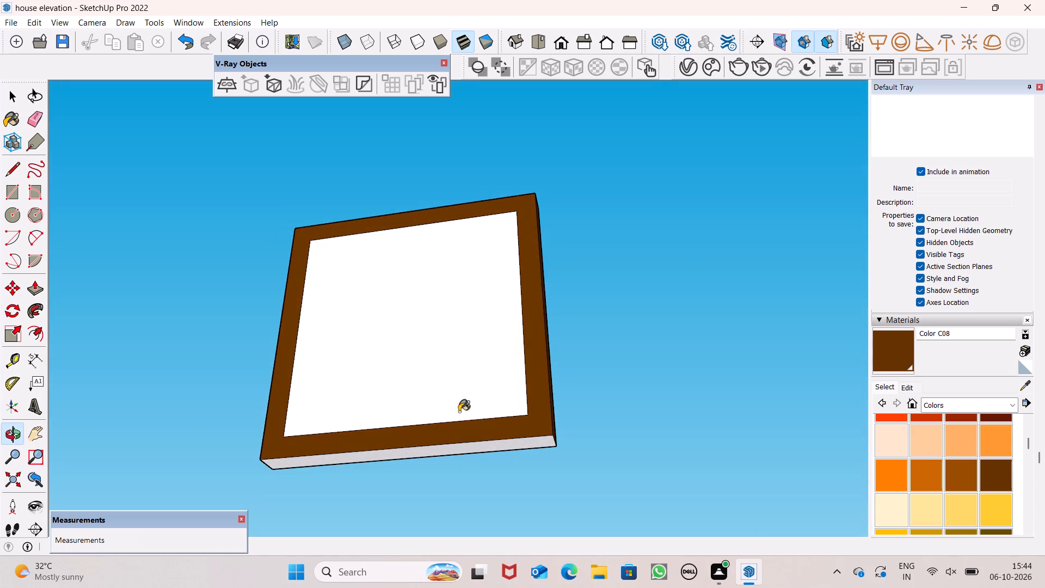
pyautogui.scroll(4, 458, 453)
pyautogui.click(463, 449)
pyautogui.scroll(-10, 554, 343)
pyautogui.moveTo(559, 368); pyautogui.dragTo(563, 457, button='middle')
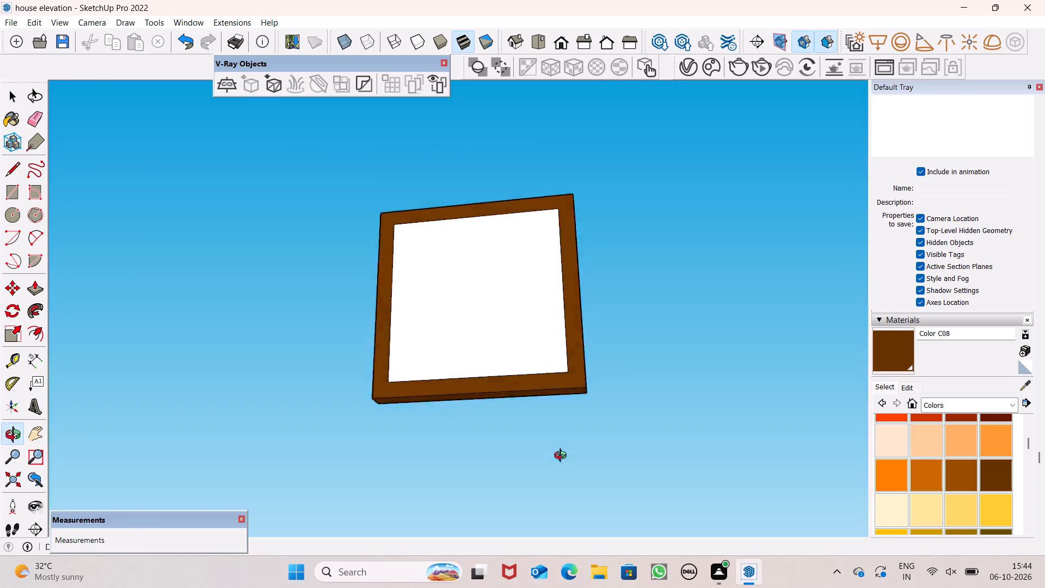
pyautogui.moveTo(563, 457); pyautogui.dragTo(586, 572, button='middle')
pyautogui.scroll(-2, 595, 342)
pyautogui.moveTo(595, 347); pyautogui.dragTo(614, 438, button='middle')
pyautogui.press('space')
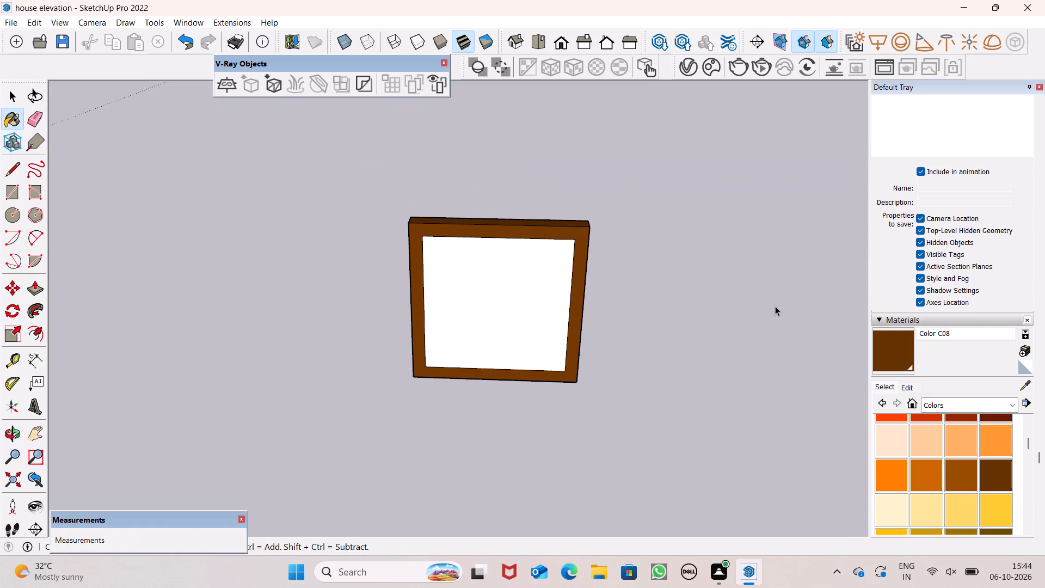
# Paint the panel inside the frame with Translucent Glass Gray from the Glass and Mirrors materials.
pyautogui.moveTo(1003, 402); pyautogui.dragTo(1003, 407)
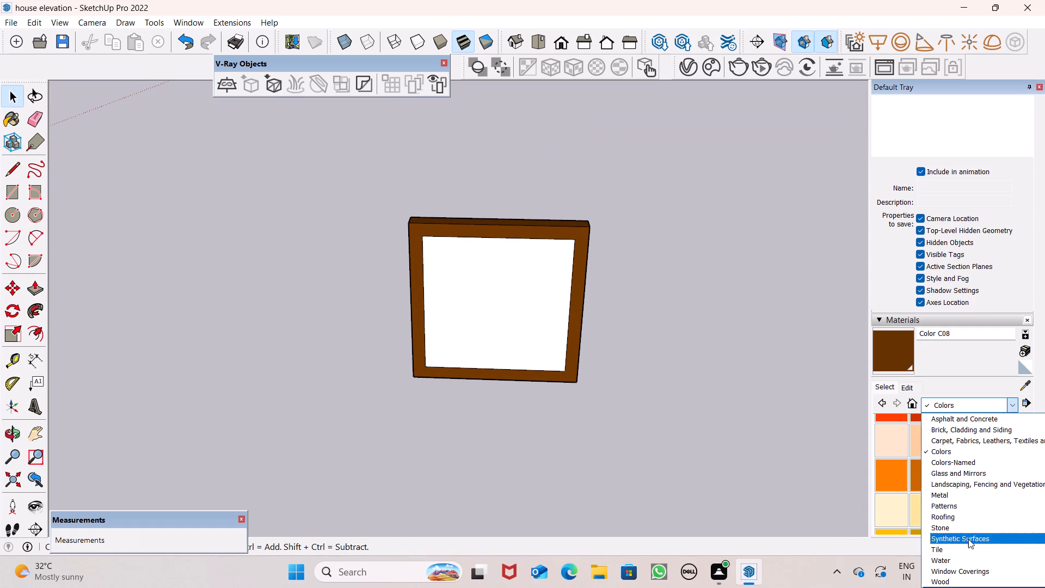
pyautogui.click(983, 478)
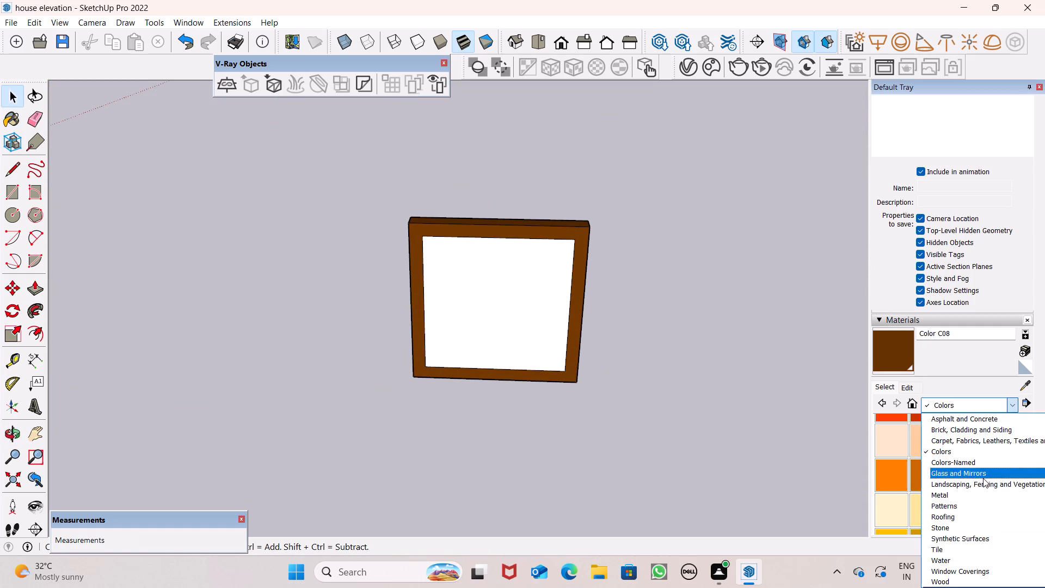
pyautogui.click(1004, 477)
pyautogui.click(536, 313)
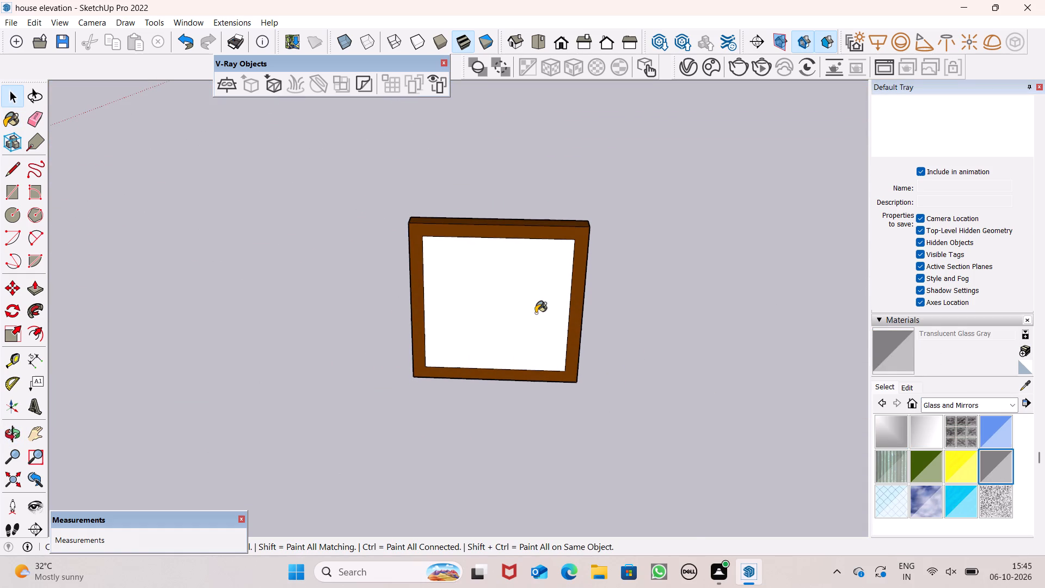
# Make the whole window, frame and glass panel together, into a group.
pyautogui.scroll(-3, 540, 313)
pyautogui.moveTo(551, 315); pyautogui.dragTo(632, 365, button='middle')
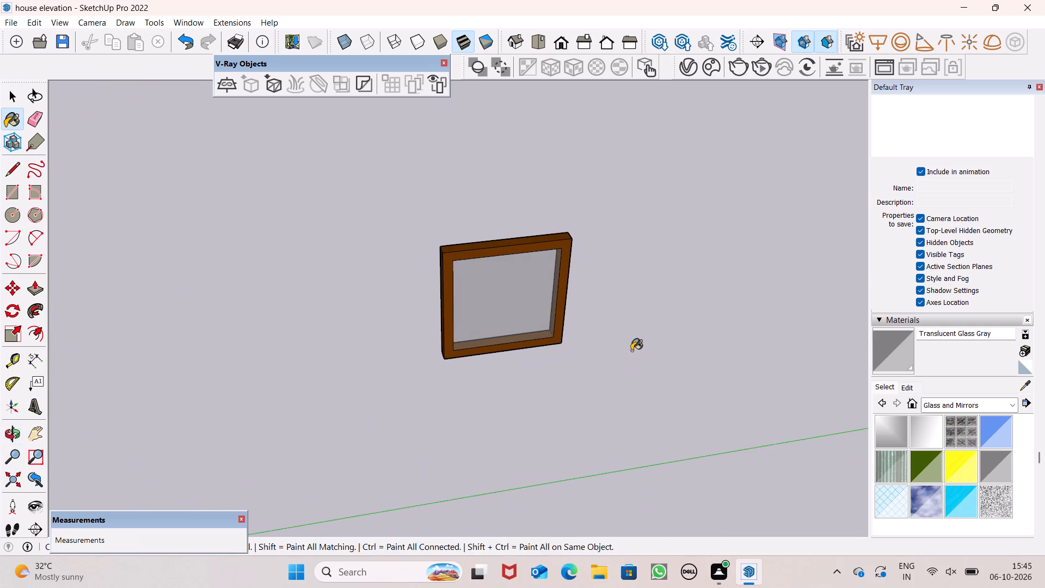
pyautogui.press('space')
pyautogui.scroll(1, 576, 283)
pyautogui.click(502, 285)
pyautogui.tripleClick(503, 289)
pyautogui.rightClick(503, 289)
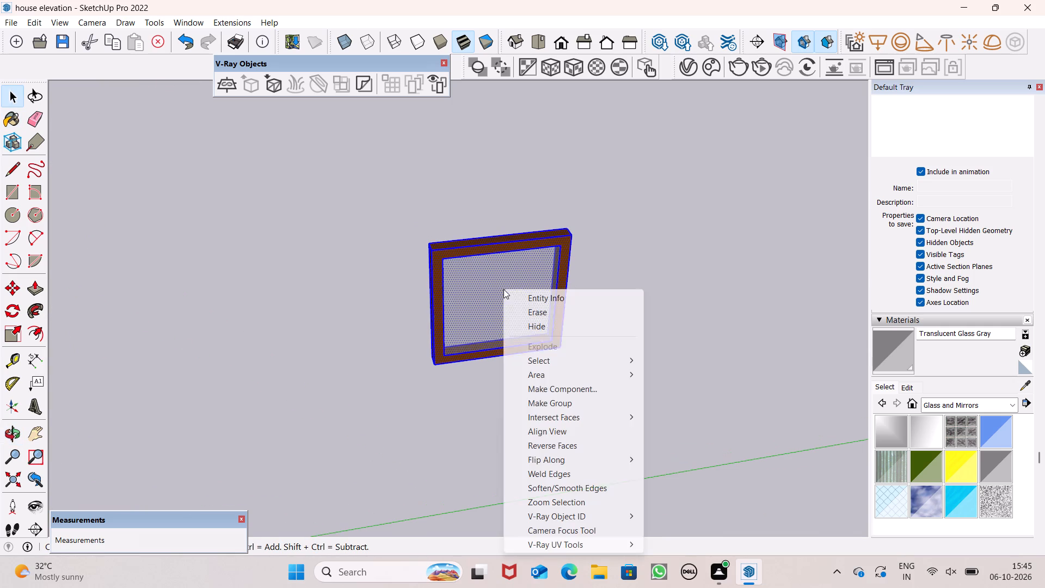
pyautogui.click(561, 409)
pyautogui.click(636, 363)
# Move the window group about 81' onto the house's side wall, over the small rectangular opening.
pyautogui.scroll(-2, 623, 349)
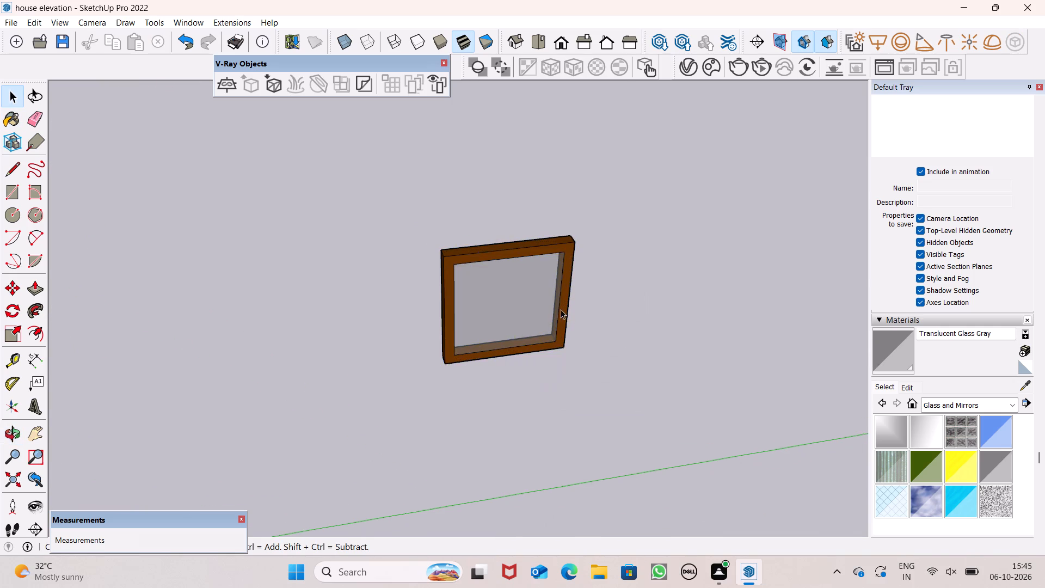
pyautogui.scroll(-19, 522, 267)
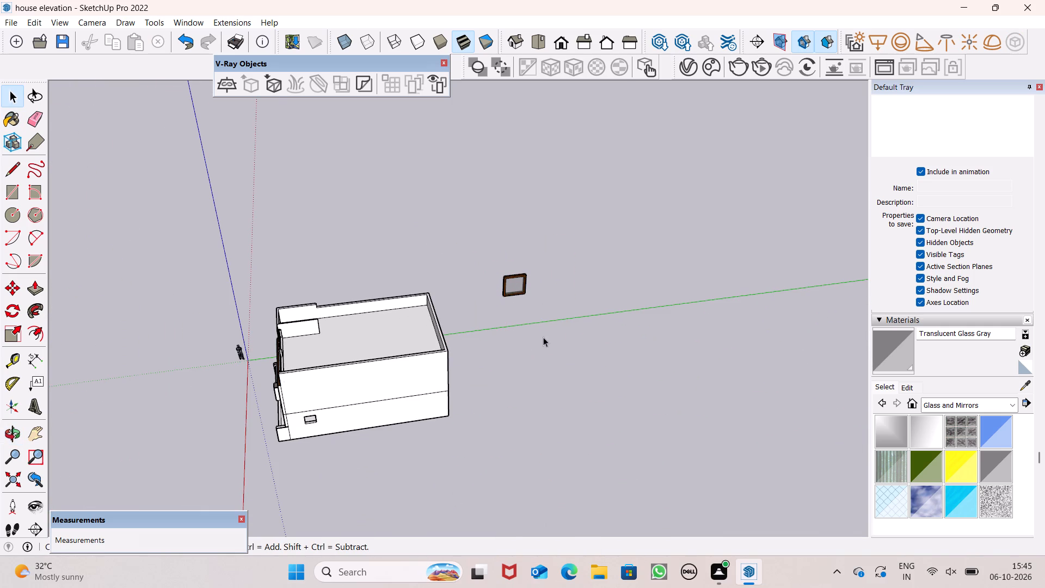
pyautogui.click(519, 286)
pyautogui.press('m')
pyautogui.press('Return')
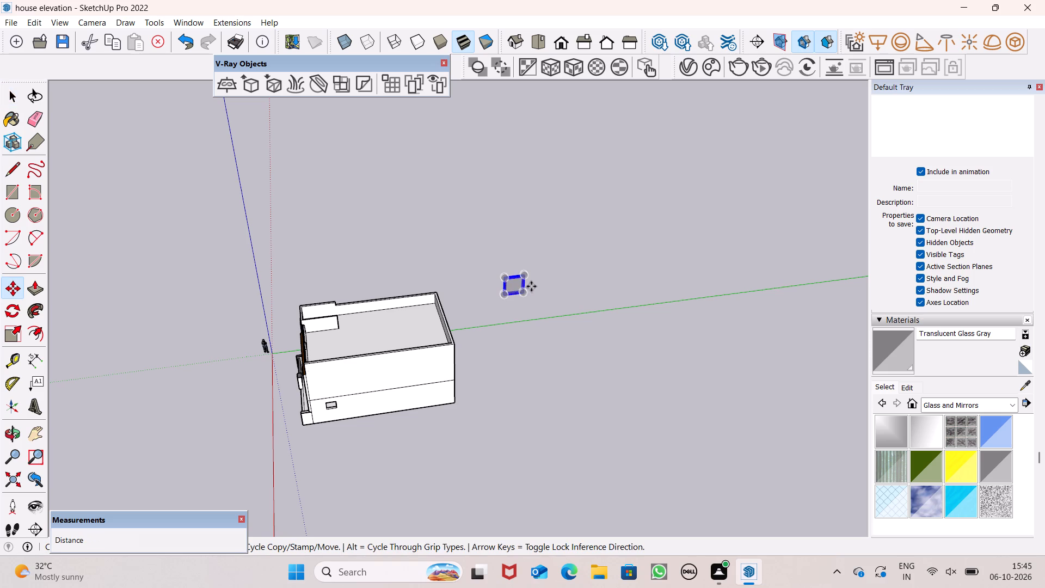
pyautogui.moveTo(521, 292); pyautogui.dragTo(346, 408)
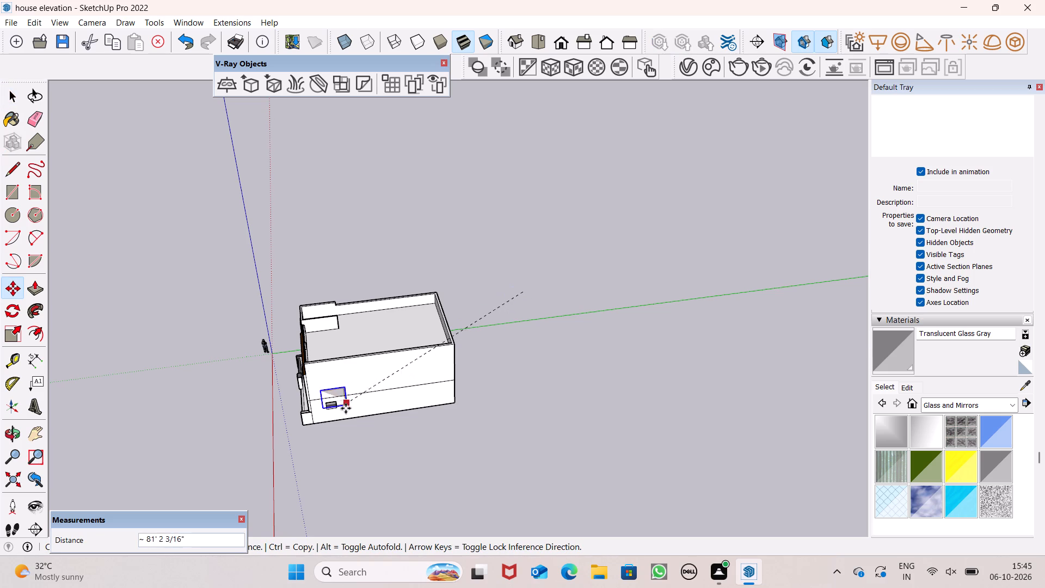
pyautogui.moveTo(346, 408); pyautogui.dragTo(343, 414)
pyautogui.scroll(11, 331, 421)
pyautogui.scroll(-1, 327, 408)
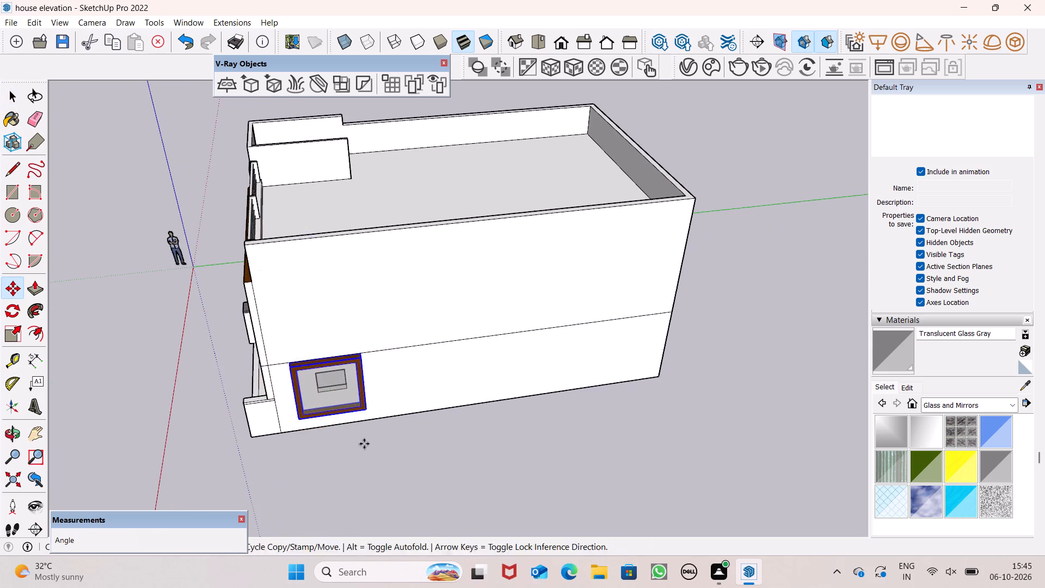
# Scale the window group down uniformly from its corners, first by 0.50 and again by about half.
pyautogui.moveTo(364, 444); pyautogui.dragTo(340, 273, button='middle')
pyautogui.press('space')
pyautogui.click(354, 336)
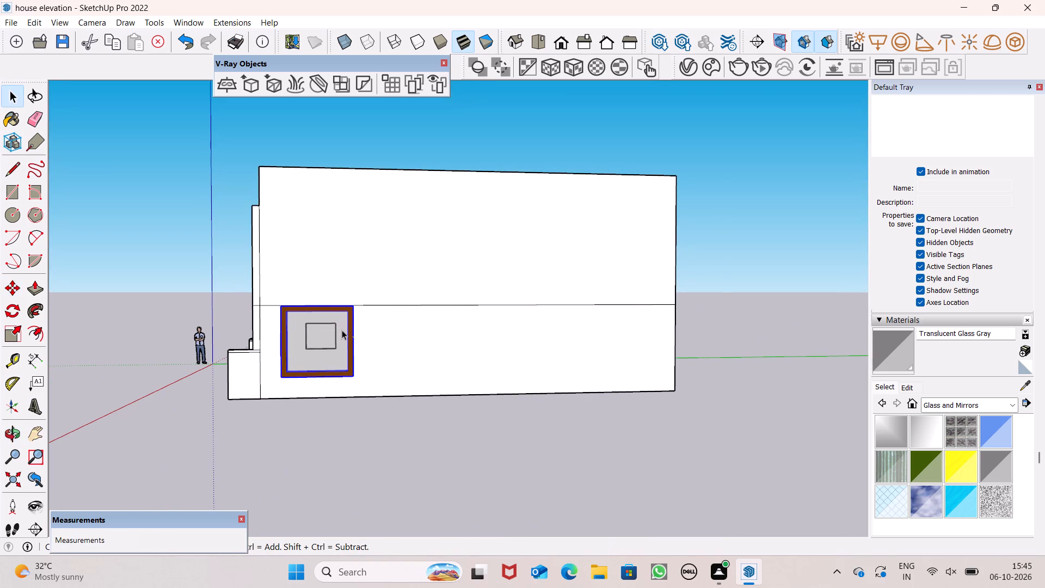
pyautogui.scroll(4, 342, 330)
pyautogui.moveTo(4, 341); pyautogui.dragTo(16, 338)
pyautogui.moveTo(245, 292); pyautogui.dragTo(290, 363)
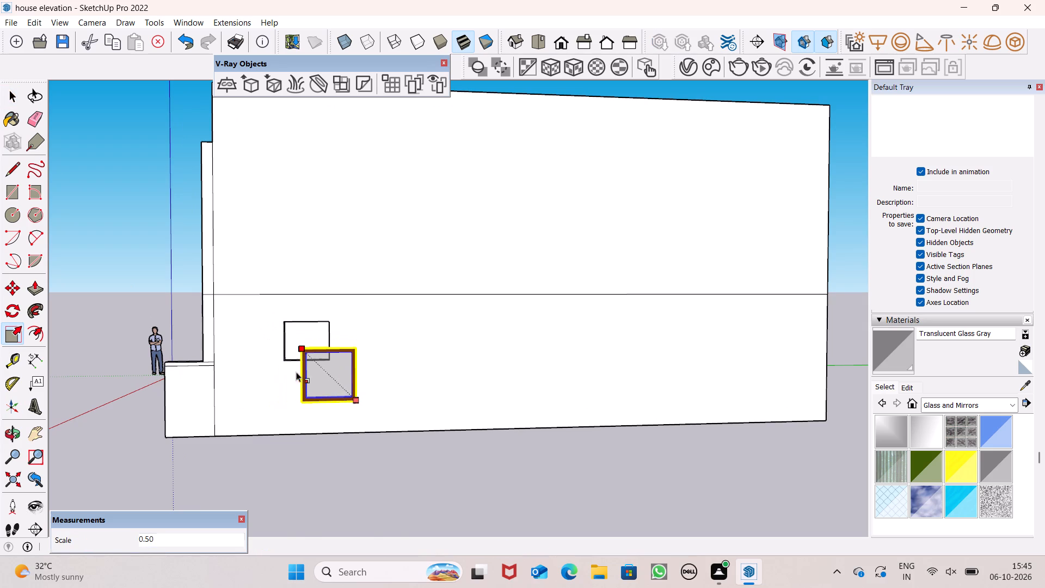
pyautogui.moveTo(357, 402); pyautogui.dragTo(331, 371)
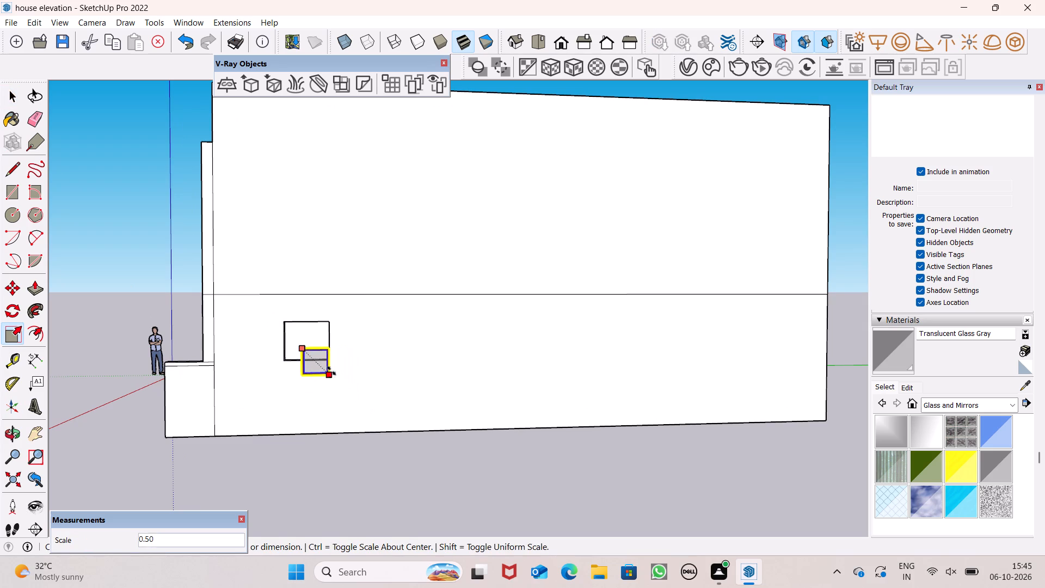
pyautogui.moveTo(331, 371); pyautogui.dragTo(335, 373)
pyautogui.press('space')
# Move the window group about 1' 2 13/16" so its lower corner meets the matching corner of the side-wall opening.
pyautogui.moveTo(329, 379); pyautogui.dragTo(306, 464, button='middle')
pyautogui.scroll(5, 319, 416)
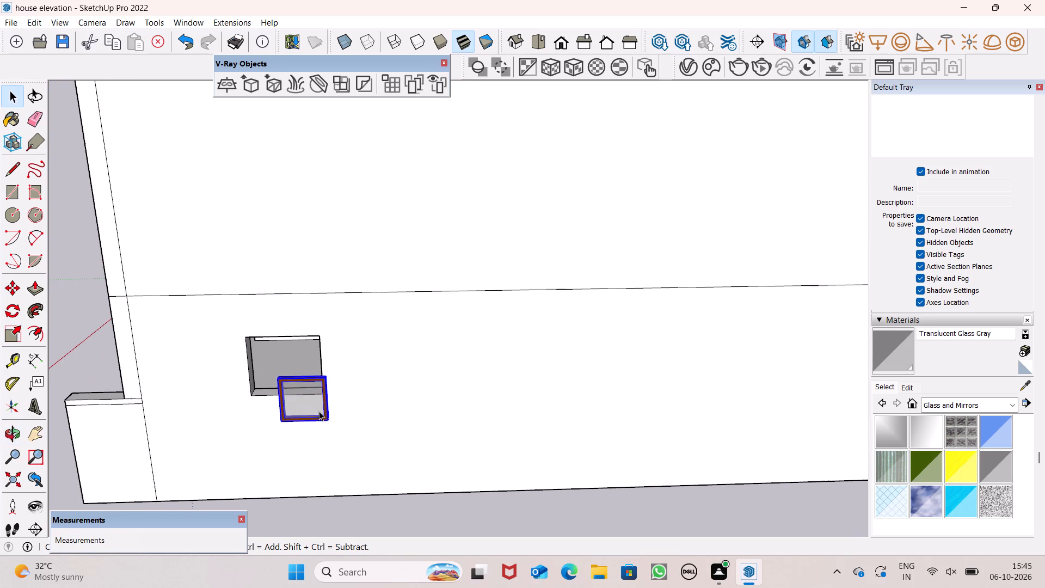
pyautogui.press('m')
pyautogui.press('Return')
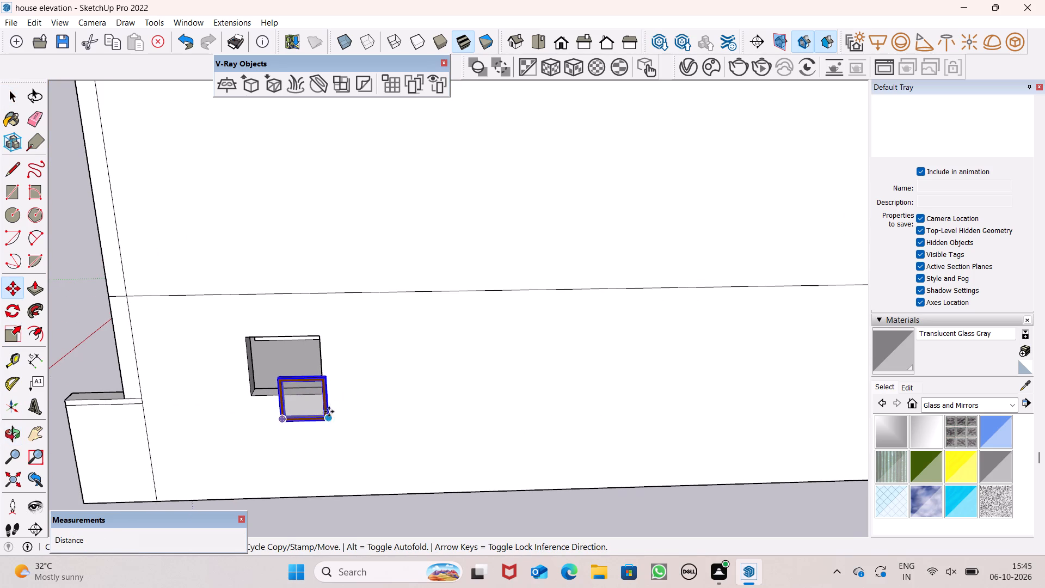
pyautogui.moveTo(325, 421); pyautogui.dragTo(321, 397)
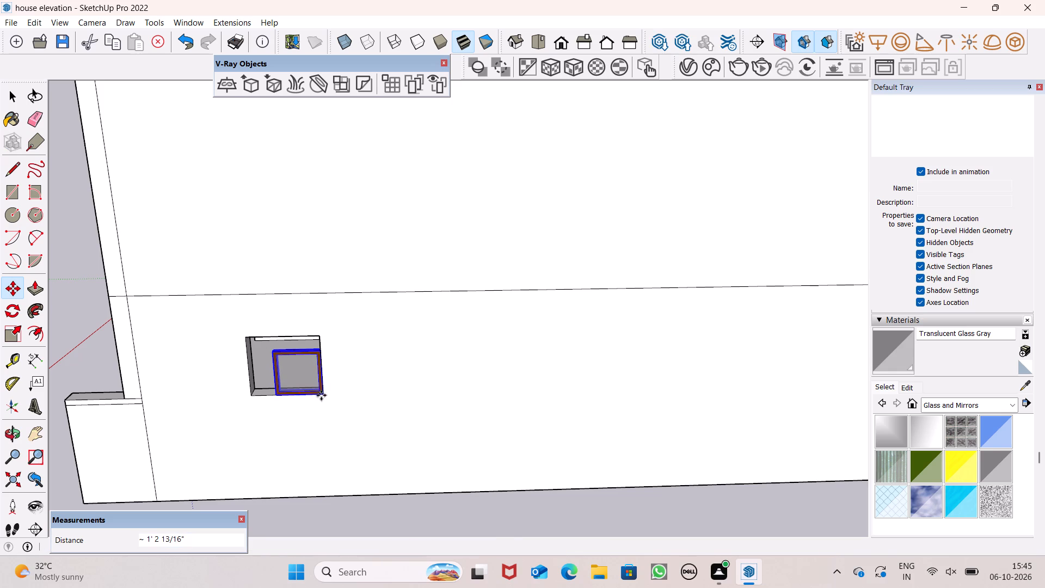
# Scale the window group's height upward until its top edge reaches the top of the wall opening.
pyautogui.scroll(1, 341, 333)
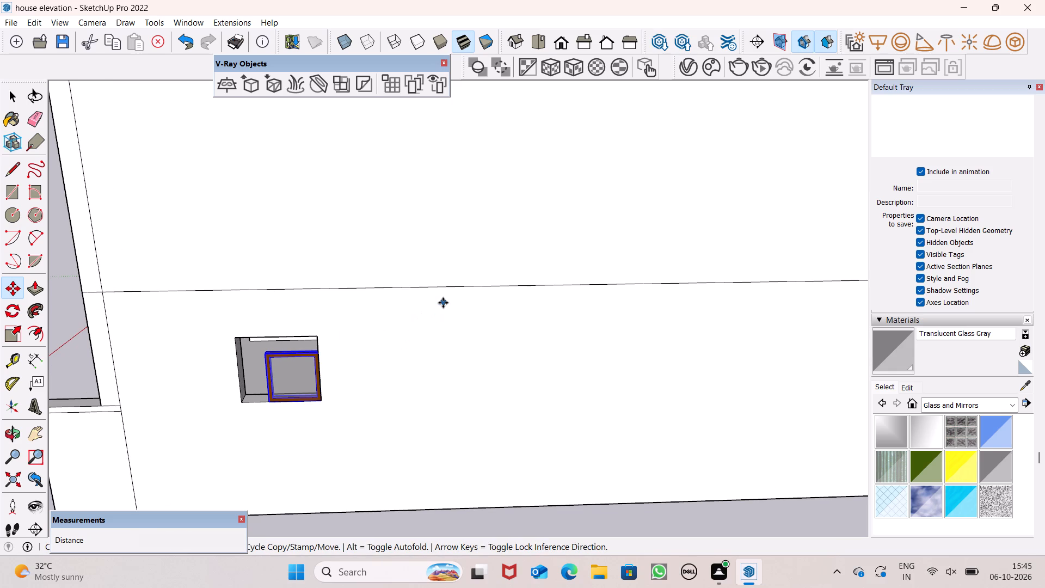
pyautogui.scroll(2, 313, 359)
pyautogui.scroll(-5, 407, 256)
pyautogui.moveTo(401, 344); pyautogui.dragTo(409, 438, button='middle')
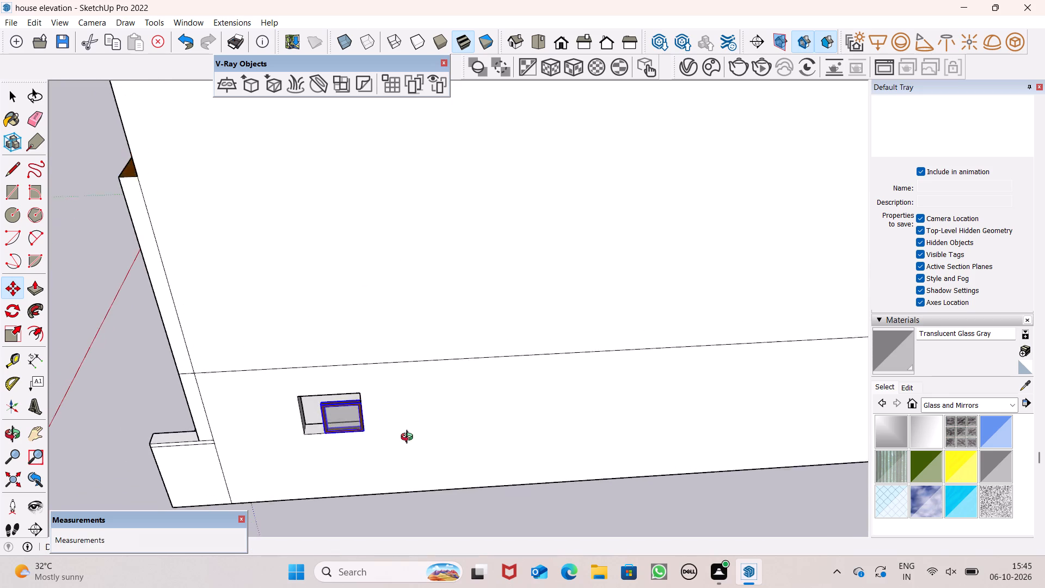
pyautogui.moveTo(409, 438); pyautogui.dragTo(406, 439, button='middle')
pyautogui.scroll(4, 324, 448)
pyautogui.click(16, 335)
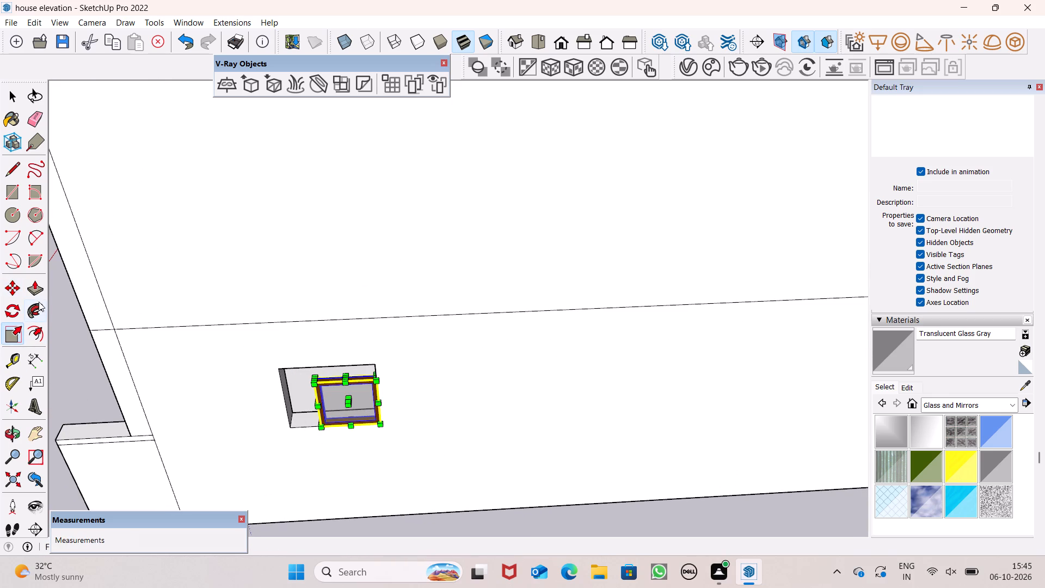
pyautogui.scroll(1, 343, 361)
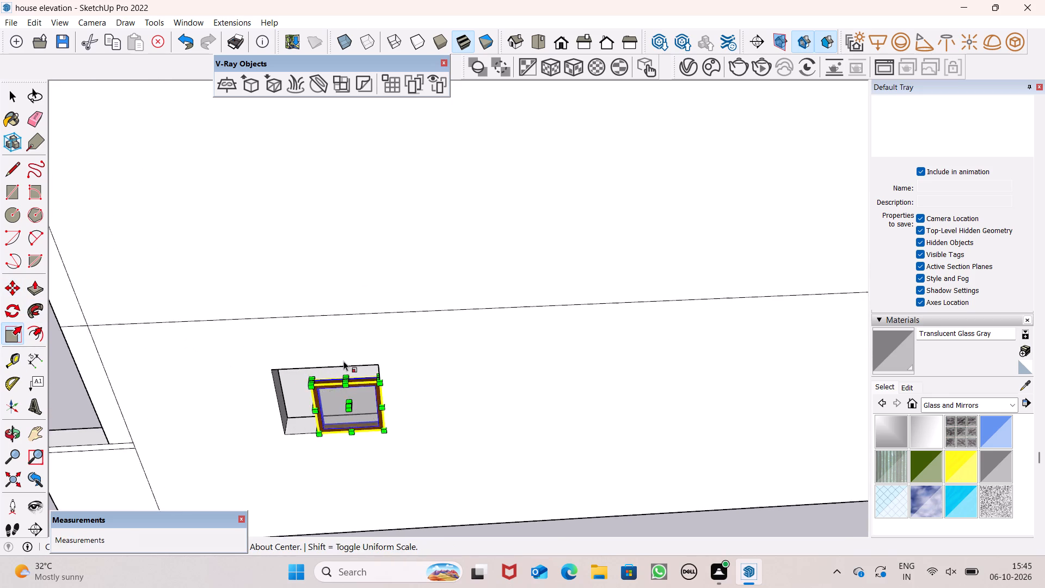
pyautogui.scroll(11, 343, 361)
pyautogui.scroll(-3, 355, 411)
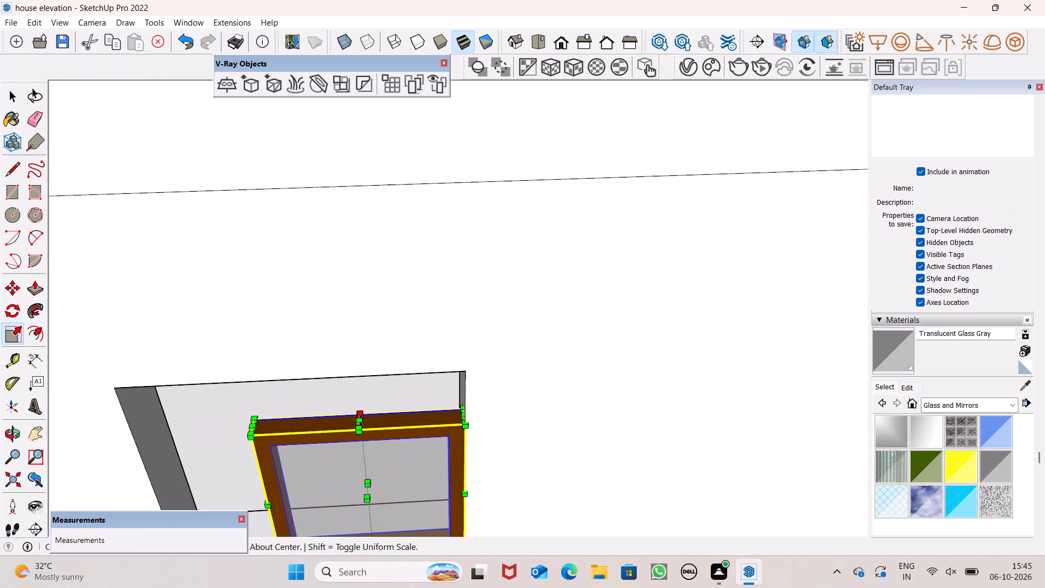
pyautogui.moveTo(361, 418); pyautogui.dragTo(350, 375)
pyautogui.scroll(-9, 411, 346)
# Stretch the window group along the green axis by about 1.50 to span the opening's full width, and deselect it.
pyautogui.moveTo(360, 412); pyautogui.dragTo(438, 348, button='middle')
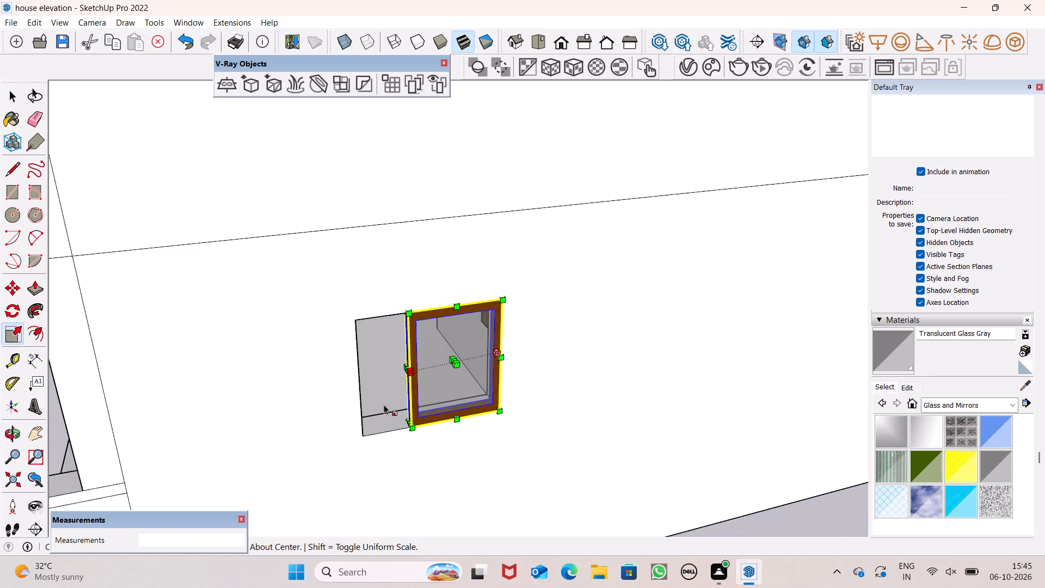
pyautogui.scroll(2, 379, 404)
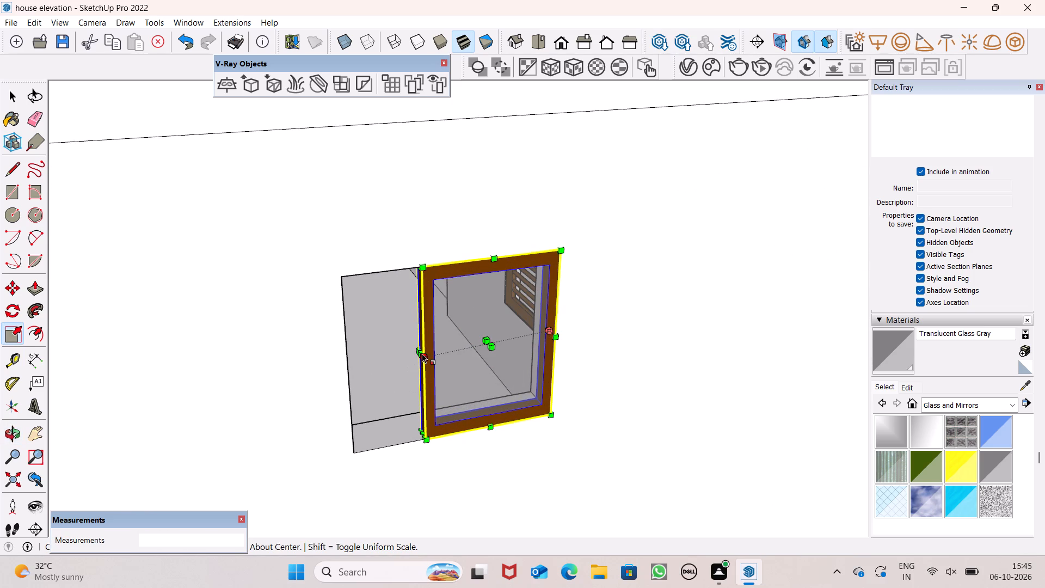
pyautogui.scroll(3, 413, 357)
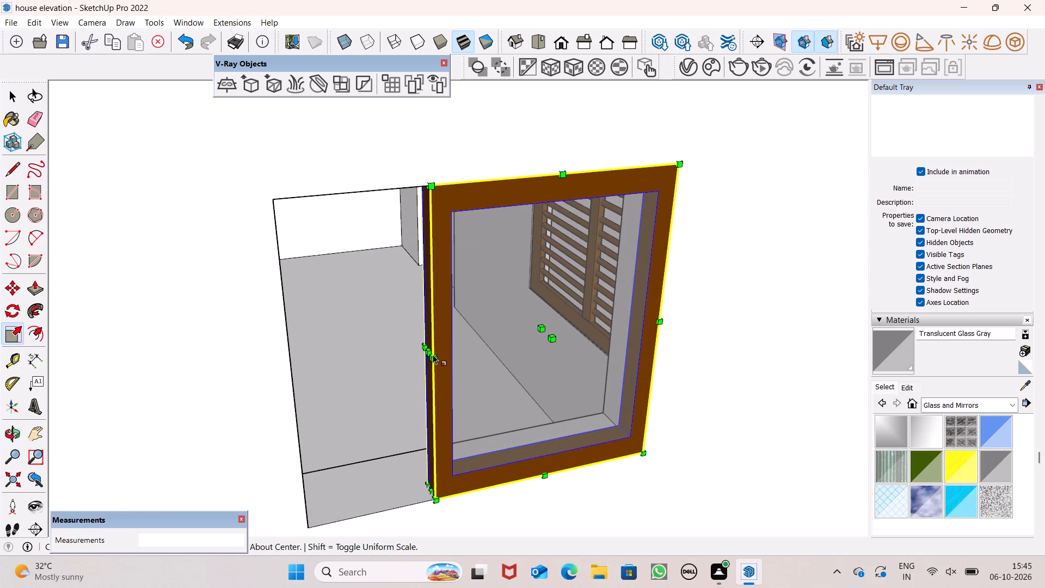
pyautogui.moveTo(435, 351); pyautogui.dragTo(232, 399)
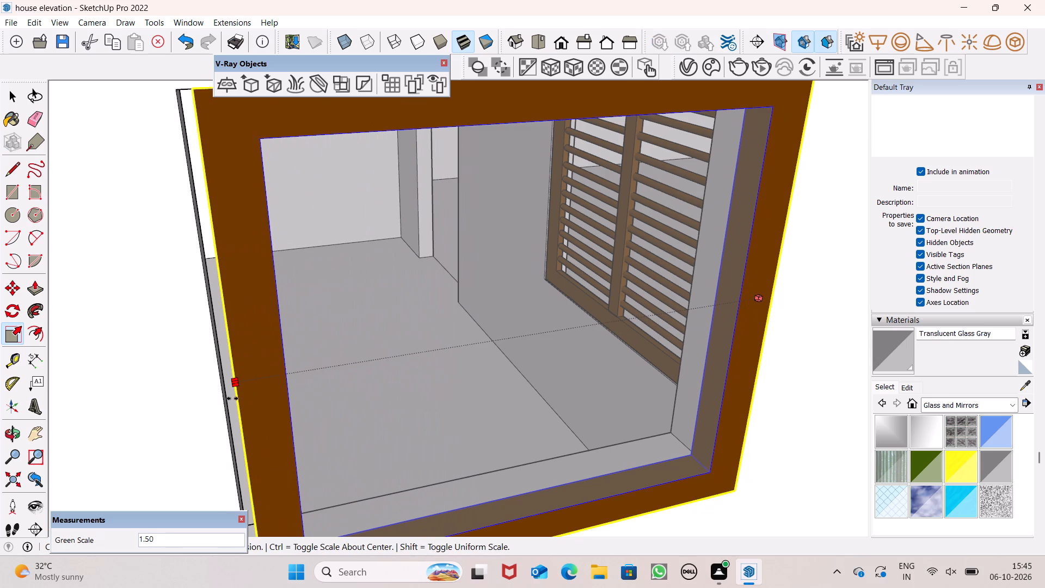
pyautogui.moveTo(232, 399); pyautogui.dragTo(224, 400)
pyautogui.scroll(-14, 379, 313)
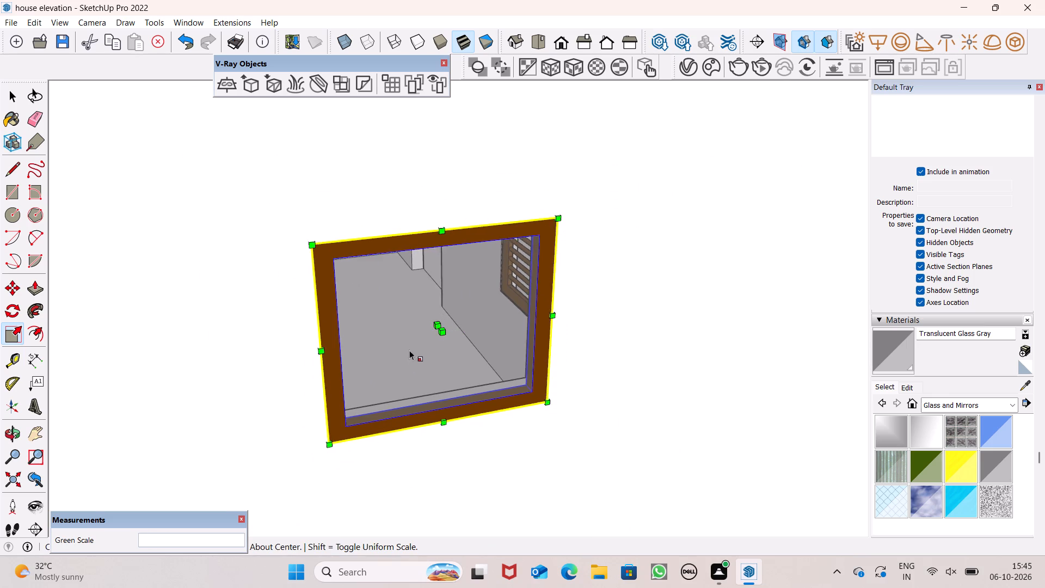
pyautogui.scroll(-16, 409, 350)
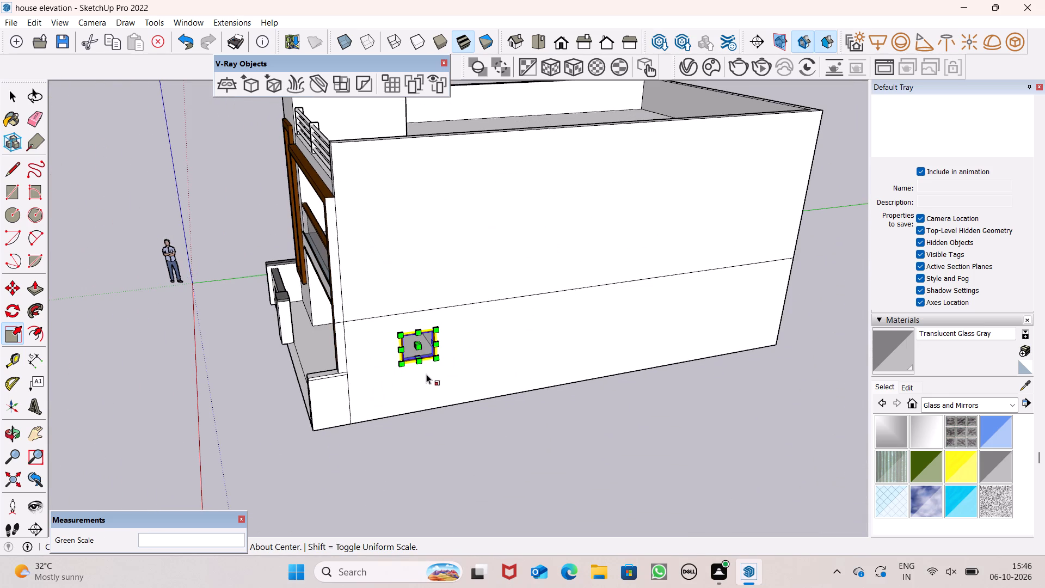
pyautogui.click(564, 440)
pyautogui.press('space')
pyautogui.click(598, 381)
# Inspect the house from the side, front and above, checking the window openings, balcony, railing and parapet.
pyautogui.scroll(-3, 599, 381)
pyautogui.scroll(5, 529, 327)
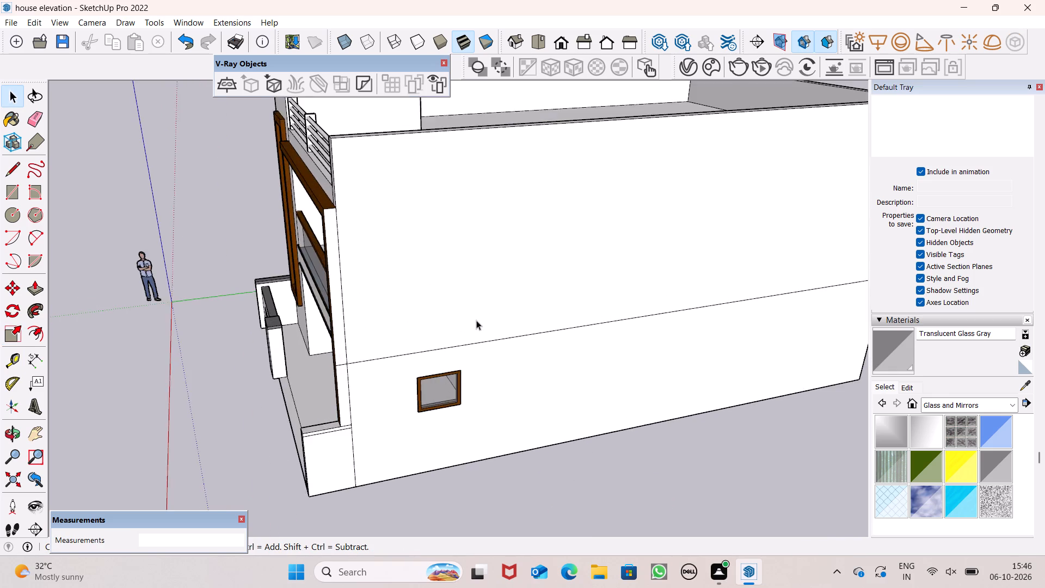
pyautogui.scroll(-7, 476, 327)
pyautogui.moveTo(479, 335); pyautogui.dragTo(877, 339, button='middle')
pyautogui.moveTo(540, 365); pyautogui.dragTo(579, 297, button='middle')
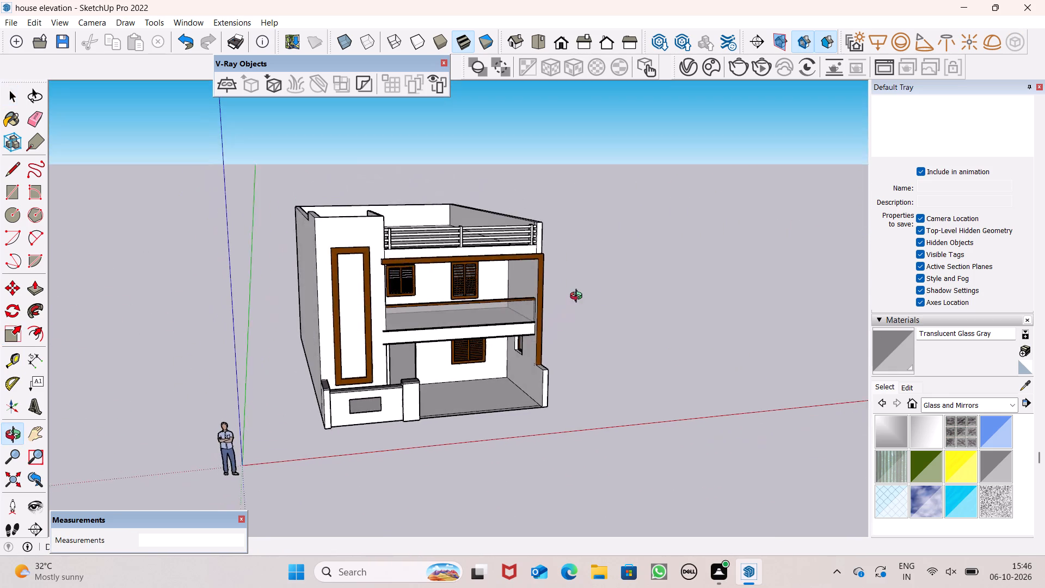
pyautogui.moveTo(579, 297); pyautogui.dragTo(580, 296, button='middle')
pyautogui.scroll(6, 536, 324)
pyautogui.moveTo(521, 352); pyautogui.dragTo(515, 388, button='middle')
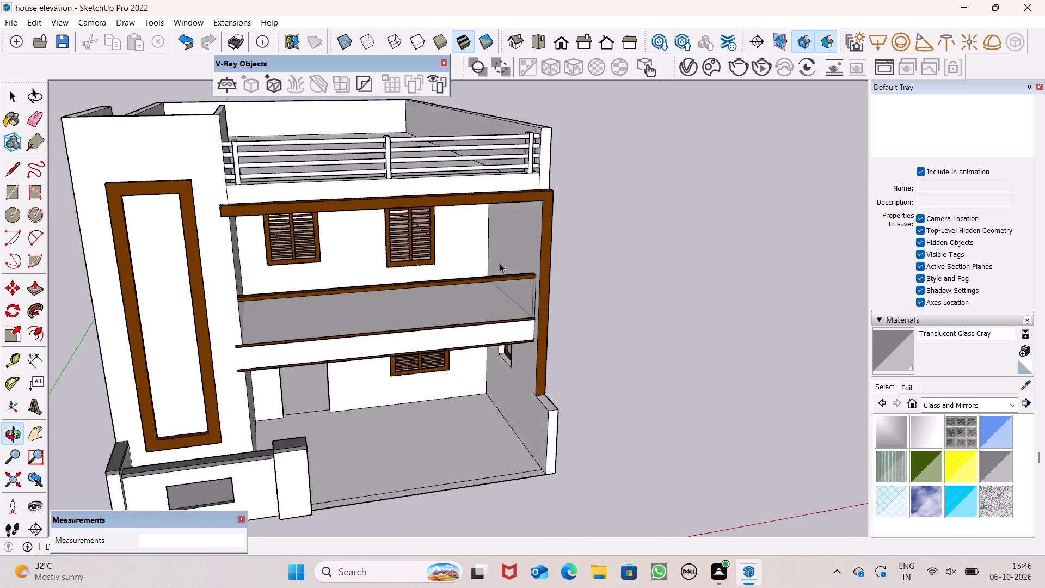
pyautogui.scroll(-5, 500, 263)
pyautogui.moveTo(558, 343); pyautogui.dragTo(508, 353, button='middle')
pyautogui.scroll(-1, 447, 346)
pyautogui.scroll(6, 410, 374)
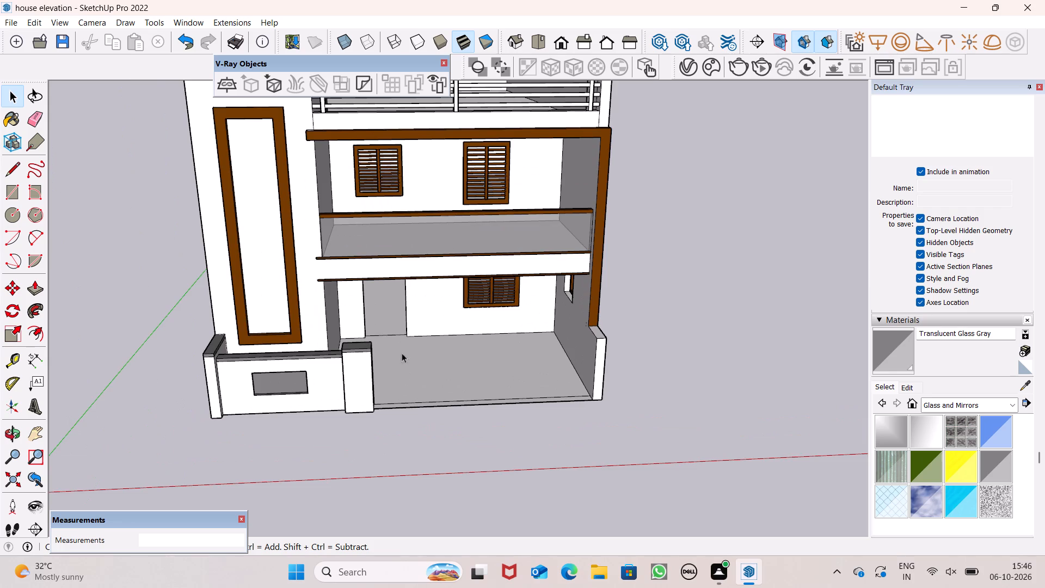
pyautogui.scroll(-5, 434, 293)
pyautogui.moveTo(534, 289); pyautogui.dragTo(506, 209, button='middle')
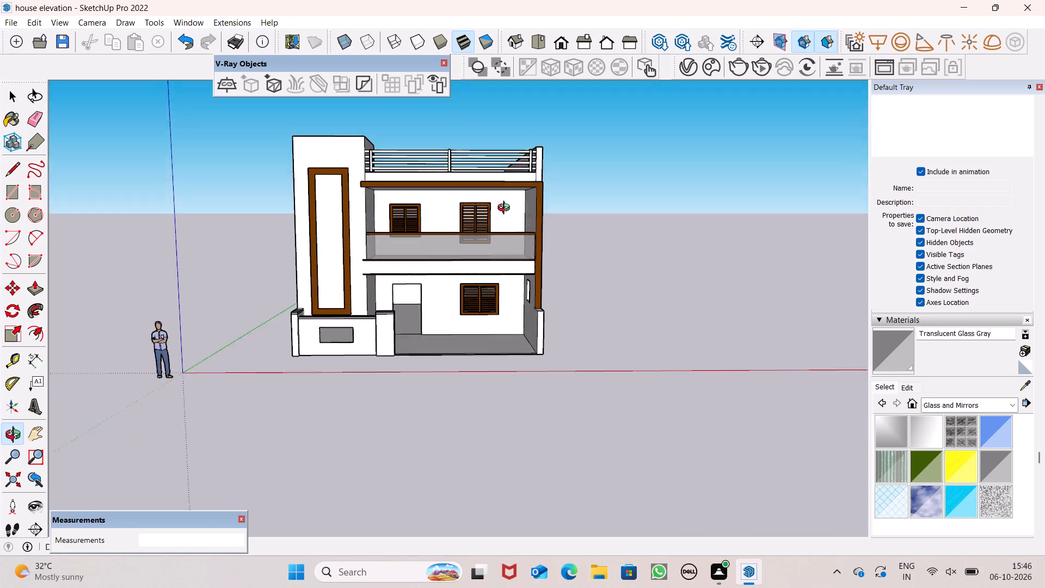
pyautogui.moveTo(506, 209); pyautogui.dragTo(490, 179, button='middle')
pyautogui.moveTo(494, 198); pyautogui.dragTo(539, 385, button='middle')
pyautogui.scroll(1, 446, 264)
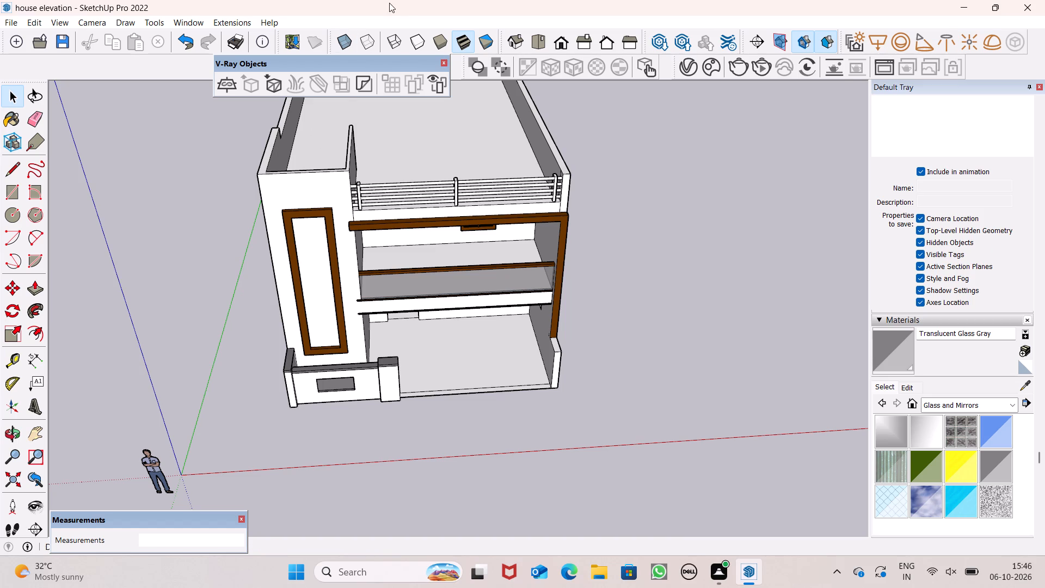
# Pick the dark grey Color M06 from the Colors materials for painting.
pyautogui.click(1009, 407)
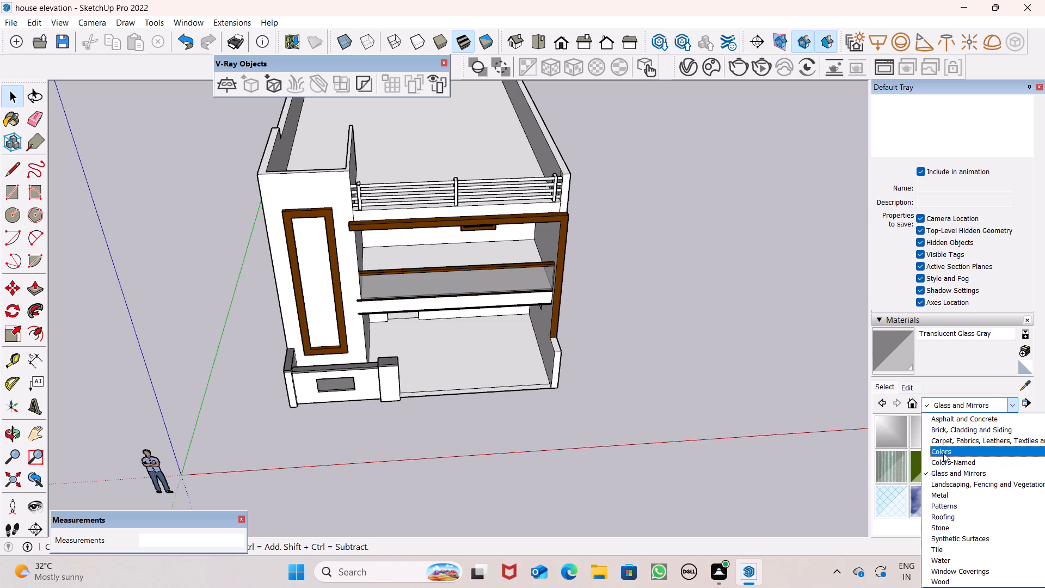
pyautogui.click(943, 453)
pyautogui.scroll(-14, 973, 514)
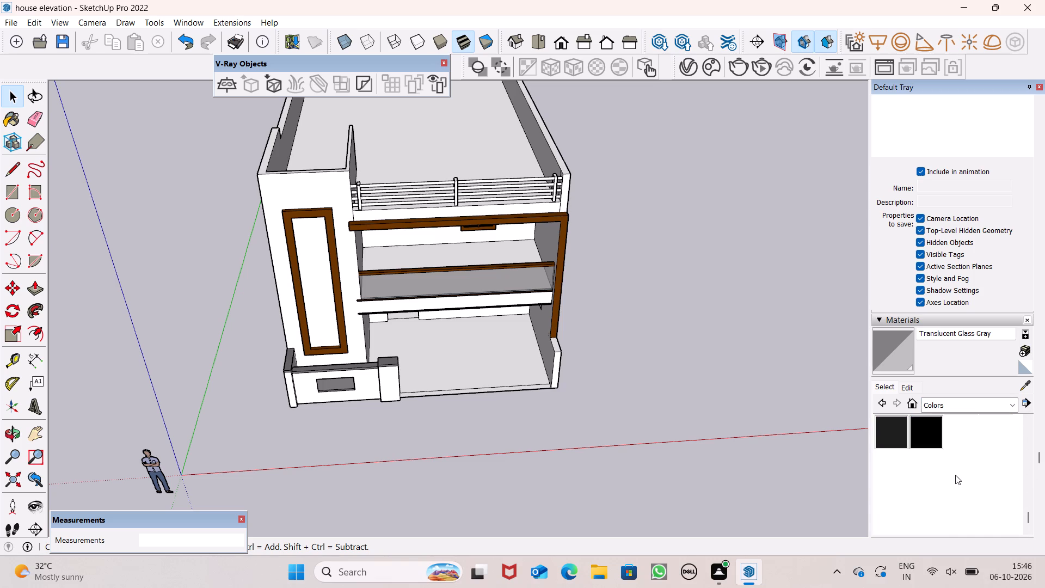
pyautogui.scroll(2, 946, 457)
pyautogui.moveTo(972, 532); pyautogui.dragTo(972, 525)
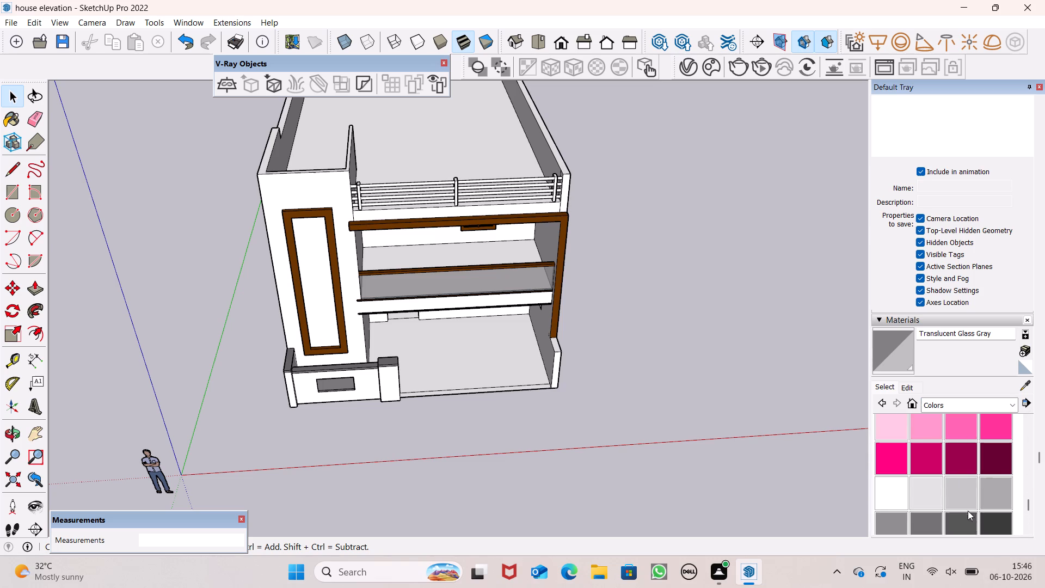
pyautogui.click(967, 526)
# Draw a line across the top of the side parapet near its front end, just behind the railing post.
pyautogui.scroll(4, 506, 207)
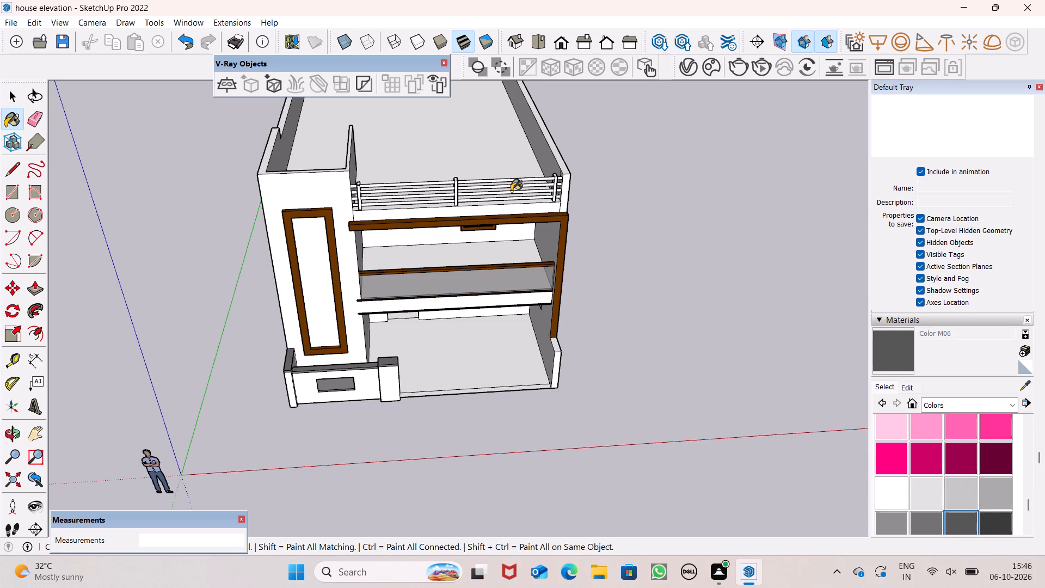
pyautogui.scroll(10, 526, 181)
pyautogui.scroll(5, 607, 158)
pyautogui.moveTo(544, 166); pyautogui.dragTo(542, 228, button='middle')
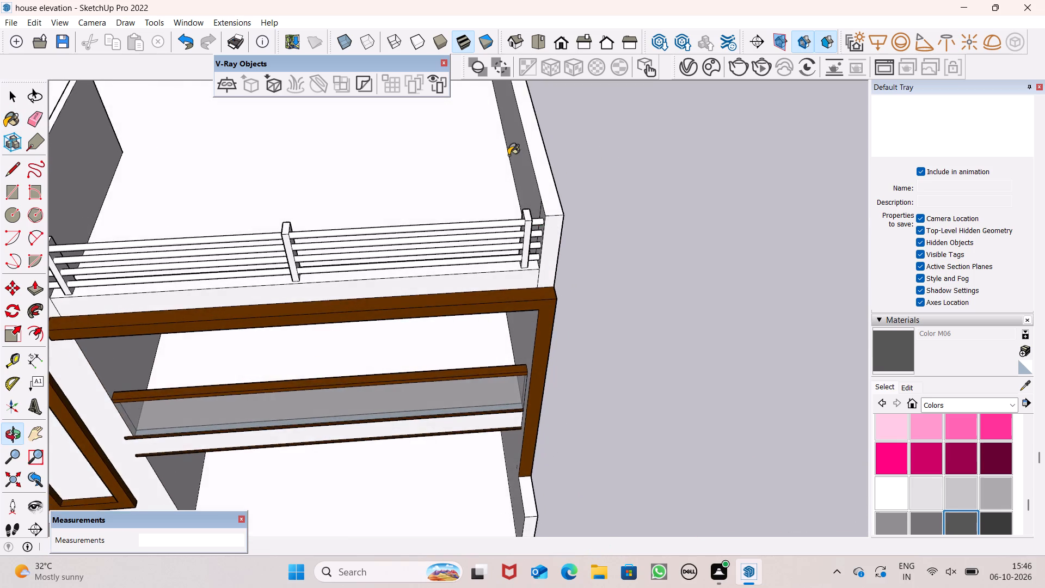
pyautogui.scroll(-1, 508, 155)
pyautogui.scroll(1, 508, 155)
pyautogui.scroll(-5, 508, 155)
pyautogui.scroll(2, 407, 250)
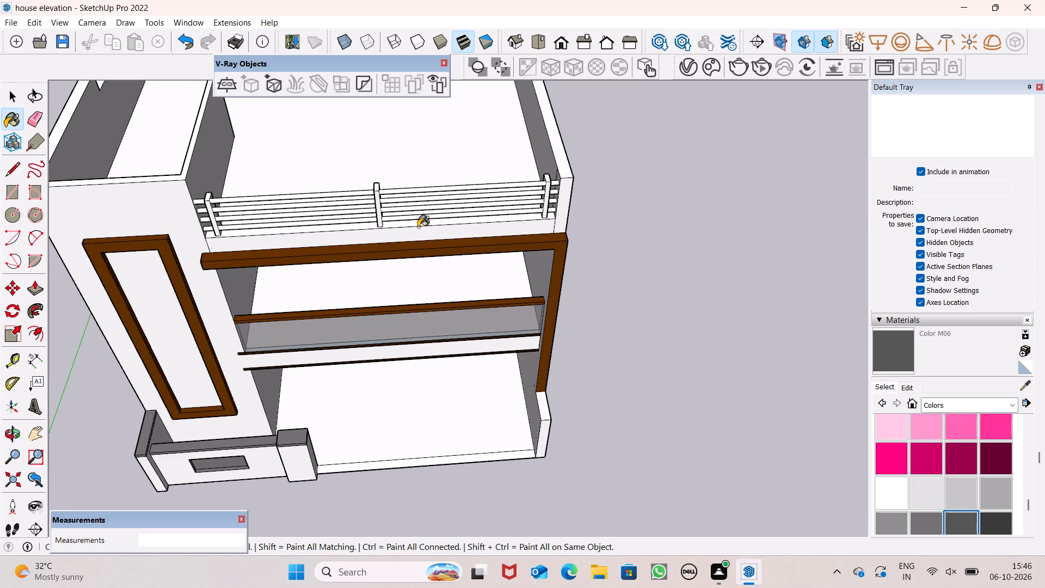
pyautogui.moveTo(419, 226); pyautogui.dragTo(393, 229, button='middle')
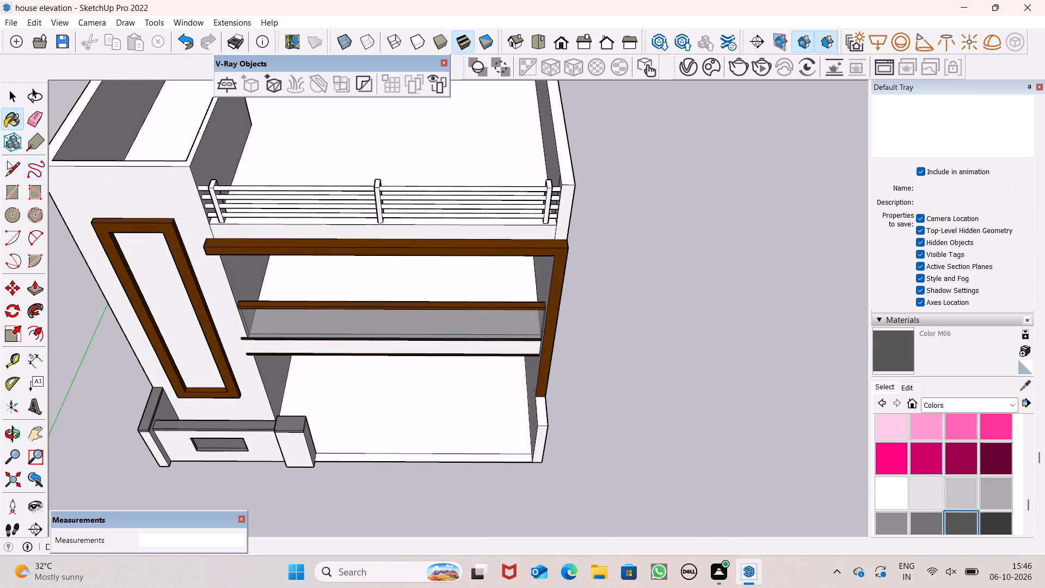
pyautogui.click(0, 170)
pyautogui.click(20, 163)
pyautogui.scroll(3, 506, 160)
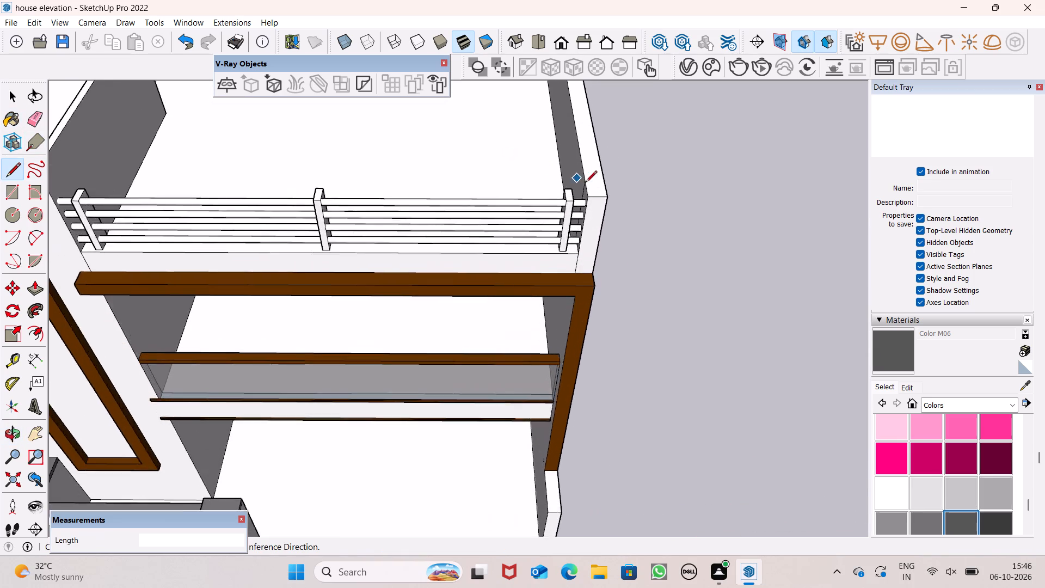
pyautogui.scroll(1, 586, 183)
pyautogui.moveTo(600, 211); pyautogui.dragTo(610, 284, button='middle')
pyautogui.scroll(7, 589, 251)
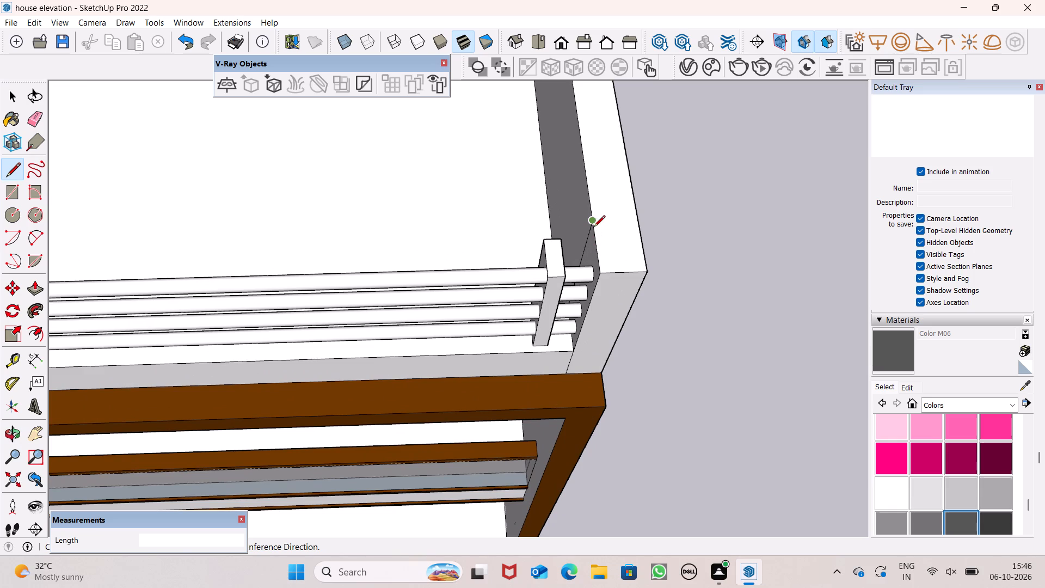
pyautogui.moveTo(594, 225); pyautogui.dragTo(599, 225)
pyautogui.click(646, 216)
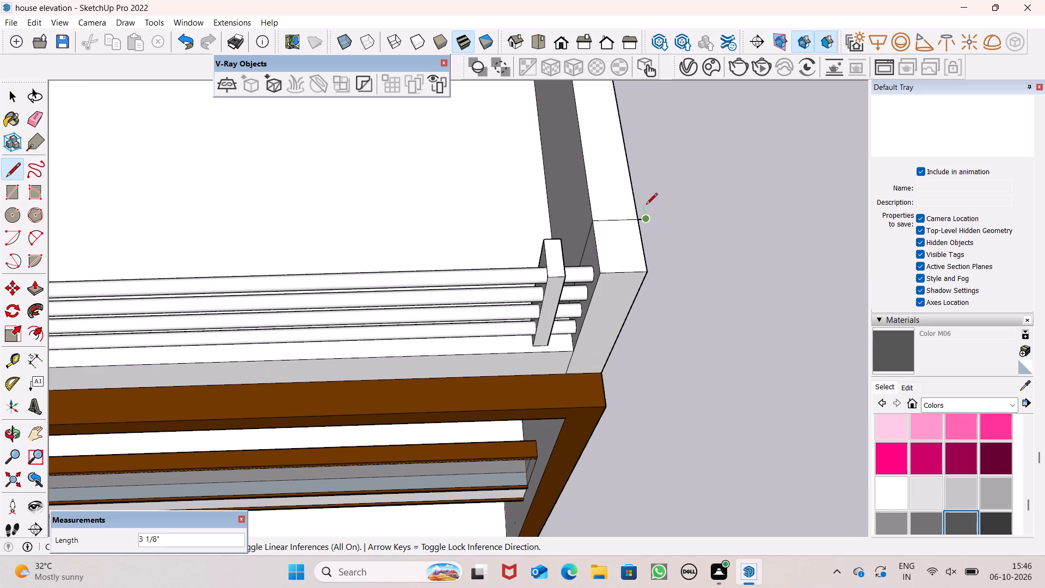
pyautogui.press('space')
# Erase the short piece of the new line overhanging the parapet's outer edge.
pyautogui.click(30, 117)
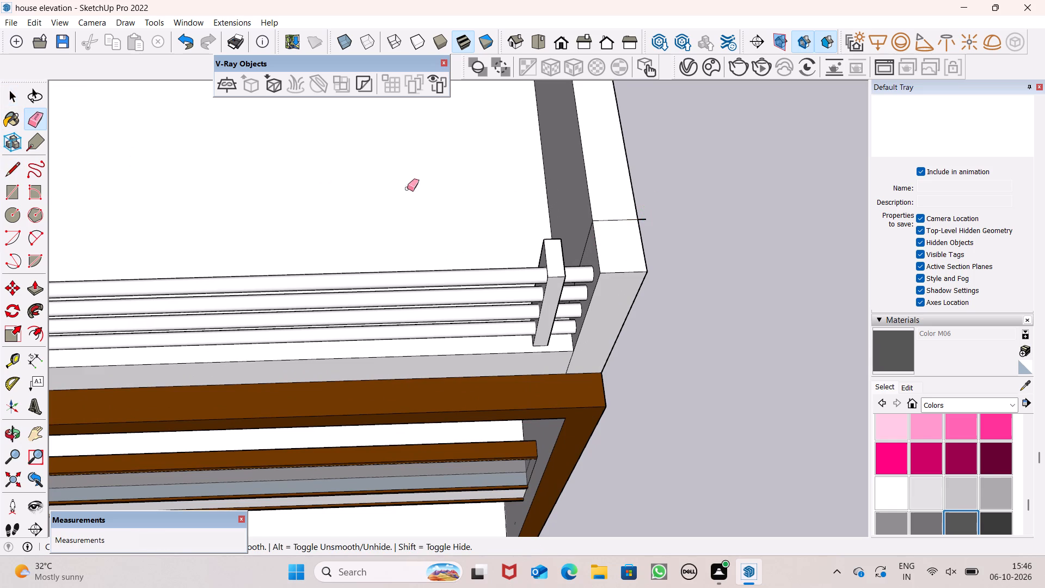
pyautogui.scroll(3, 601, 198)
pyautogui.moveTo(653, 219); pyautogui.dragTo(656, 227)
pyautogui.press('space')
# Raise the marked-off front end of the side parapet's top by 1" with Push/Pull.
pyautogui.scroll(-5, 667, 207)
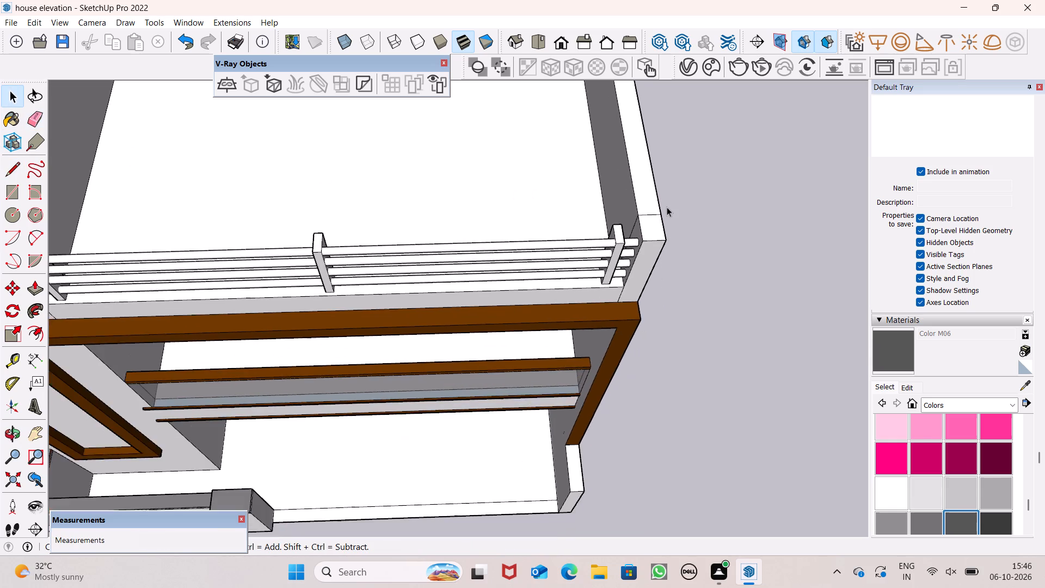
pyautogui.scroll(-2, 667, 207)
pyautogui.click(32, 289)
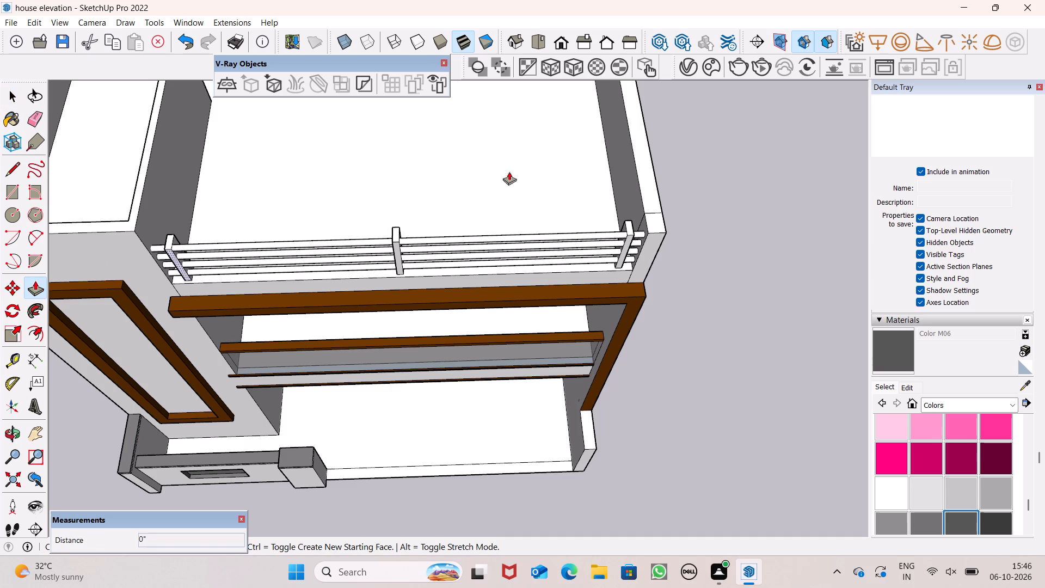
pyautogui.moveTo(653, 220); pyautogui.dragTo(654, 217)
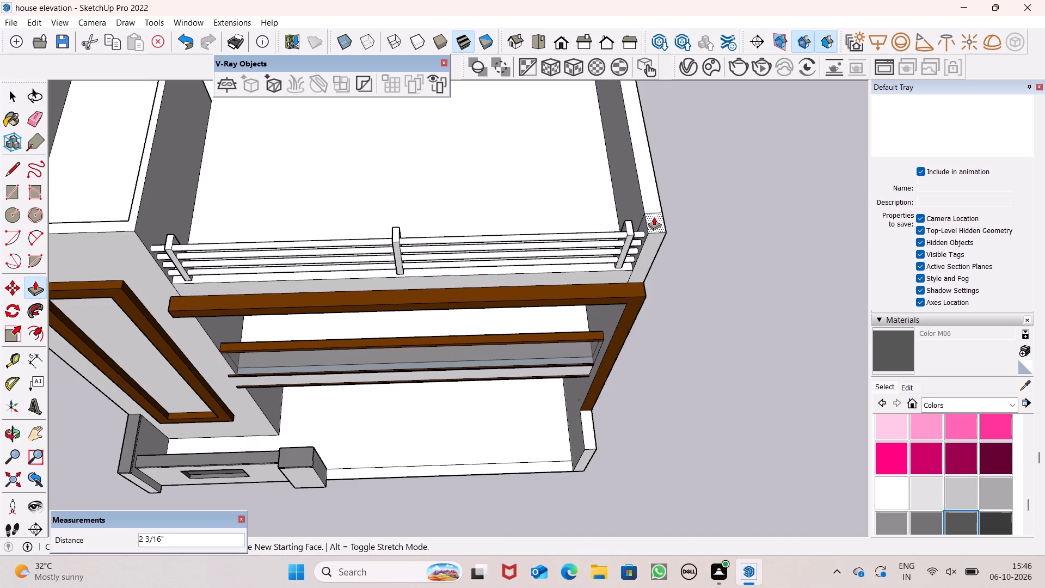
pyautogui.moveTo(654, 217); pyautogui.dragTo(654, 216)
pyautogui.write('1"')
pyautogui.press('Return')
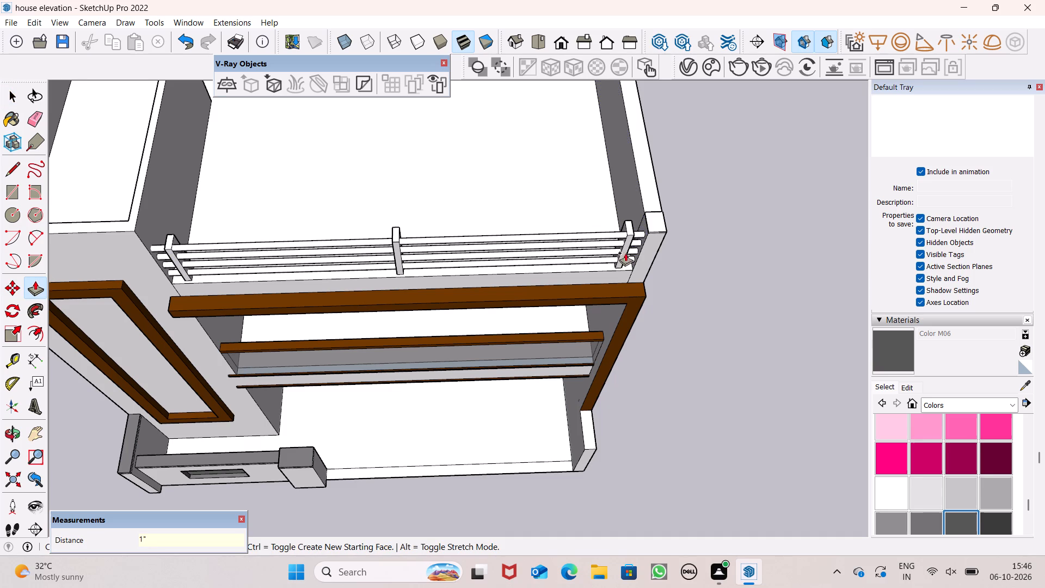
# Push/Pull the raised block's inner side face about 4' 7 3/8" along above the railing to start a top rail.
pyautogui.moveTo(630, 247); pyautogui.dragTo(686, 177, button='middle')
pyautogui.scroll(6, 643, 165)
pyautogui.scroll(7, 586, 176)
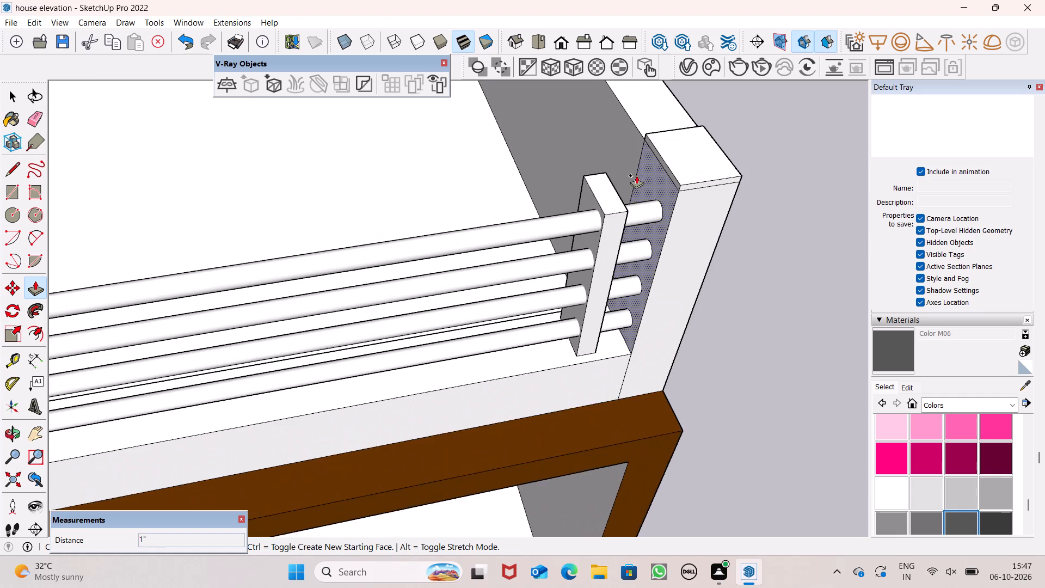
pyautogui.scroll(5, 640, 173)
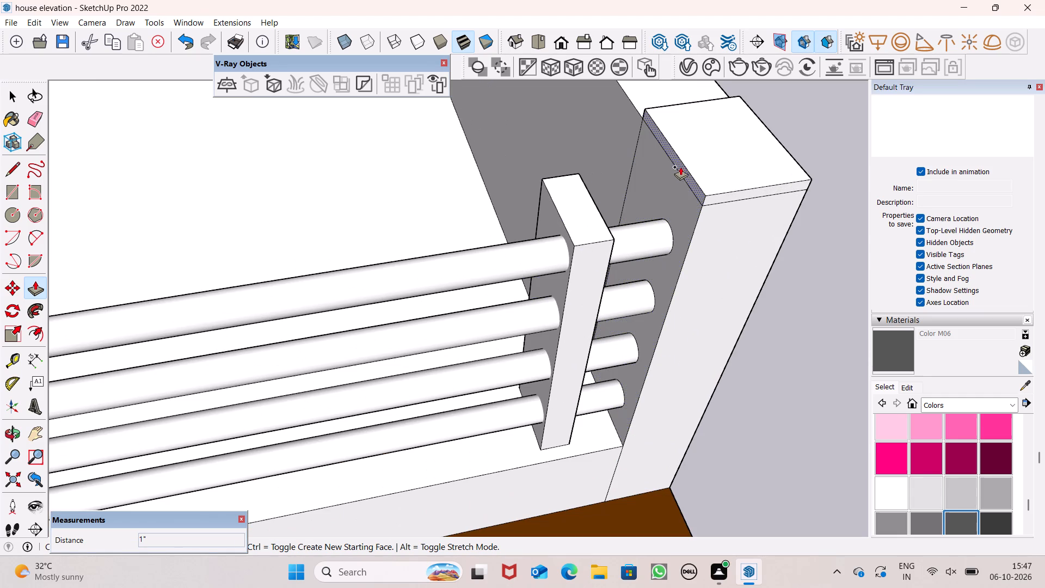
pyautogui.moveTo(680, 167); pyautogui.dragTo(0, 318)
pyautogui.scroll(-4, 665, 128)
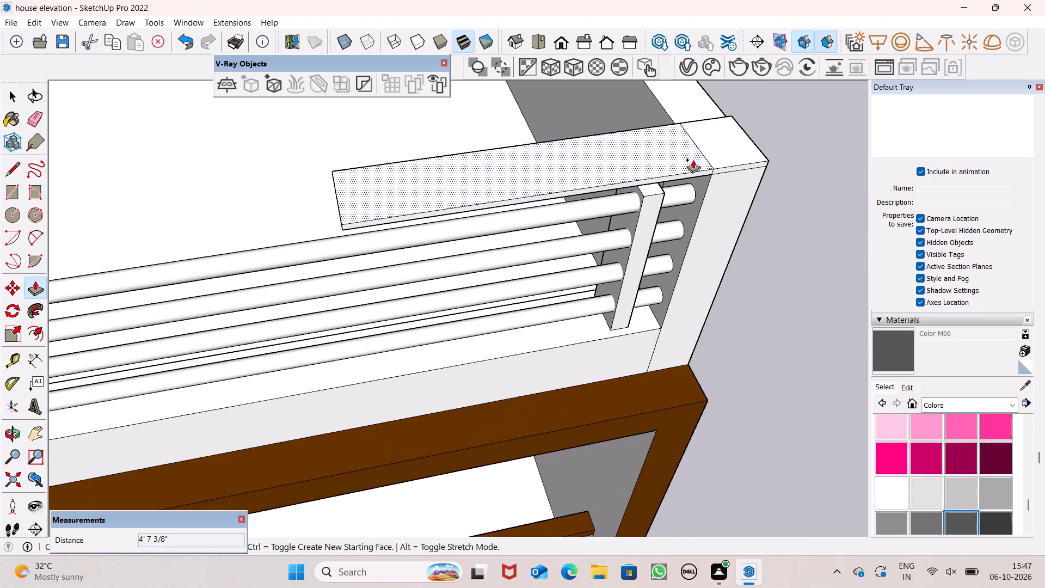
# Extend the top rail's free end about another 11' 7 7/8" above the railing, past its middle post.
pyautogui.scroll(-9, 693, 160)
pyautogui.scroll(1, 471, 194)
pyautogui.moveTo(496, 188); pyautogui.dragTo(685, 151, button='middle')
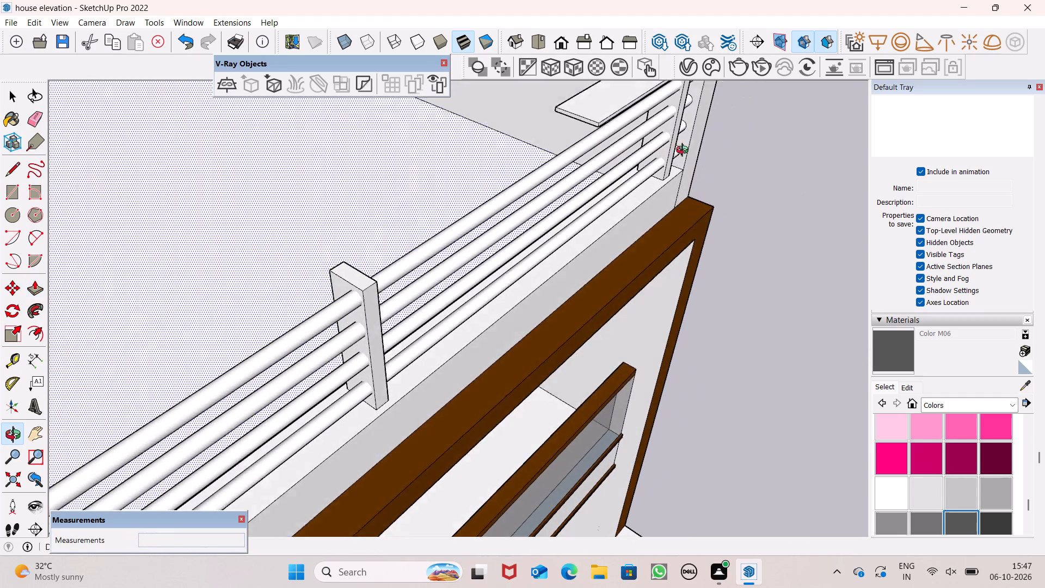
pyautogui.moveTo(685, 151); pyautogui.dragTo(699, 143, button='middle')
pyautogui.moveTo(593, 109); pyautogui.dragTo(90, 347)
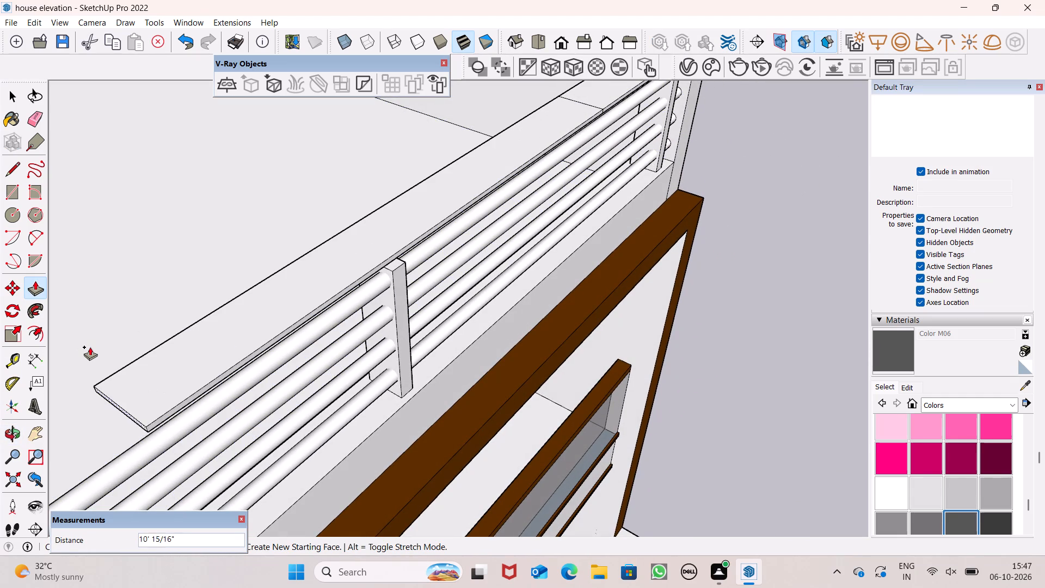
pyautogui.moveTo(90, 347); pyautogui.dragTo(41, 417)
pyautogui.scroll(-2, 476, 238)
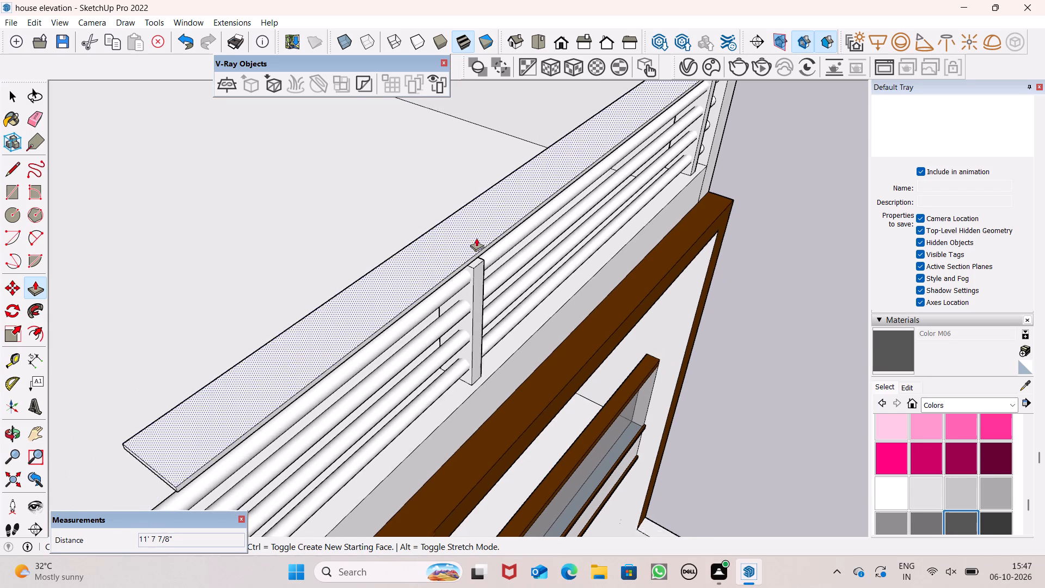
pyautogui.scroll(-11, 476, 238)
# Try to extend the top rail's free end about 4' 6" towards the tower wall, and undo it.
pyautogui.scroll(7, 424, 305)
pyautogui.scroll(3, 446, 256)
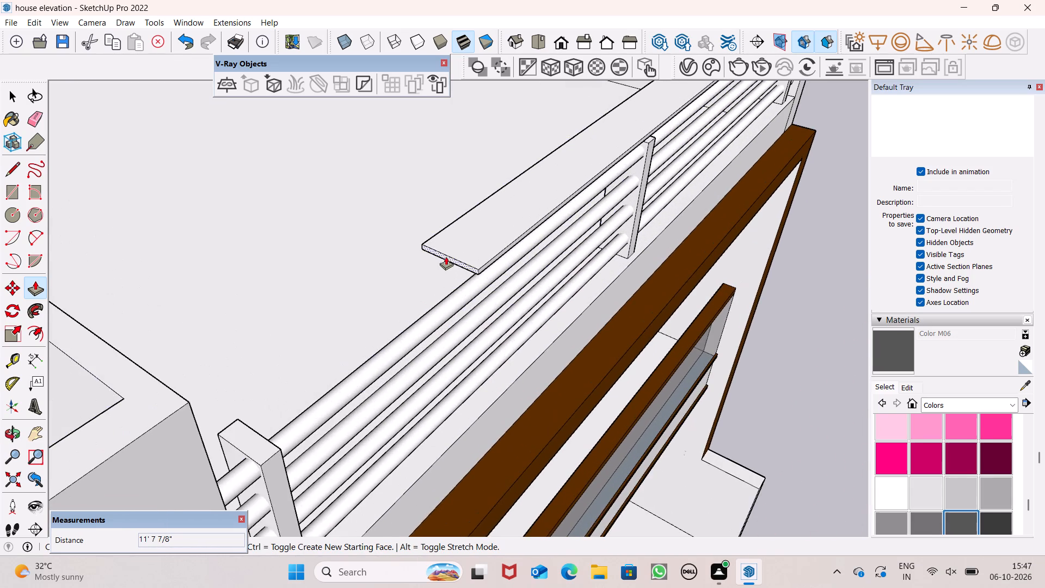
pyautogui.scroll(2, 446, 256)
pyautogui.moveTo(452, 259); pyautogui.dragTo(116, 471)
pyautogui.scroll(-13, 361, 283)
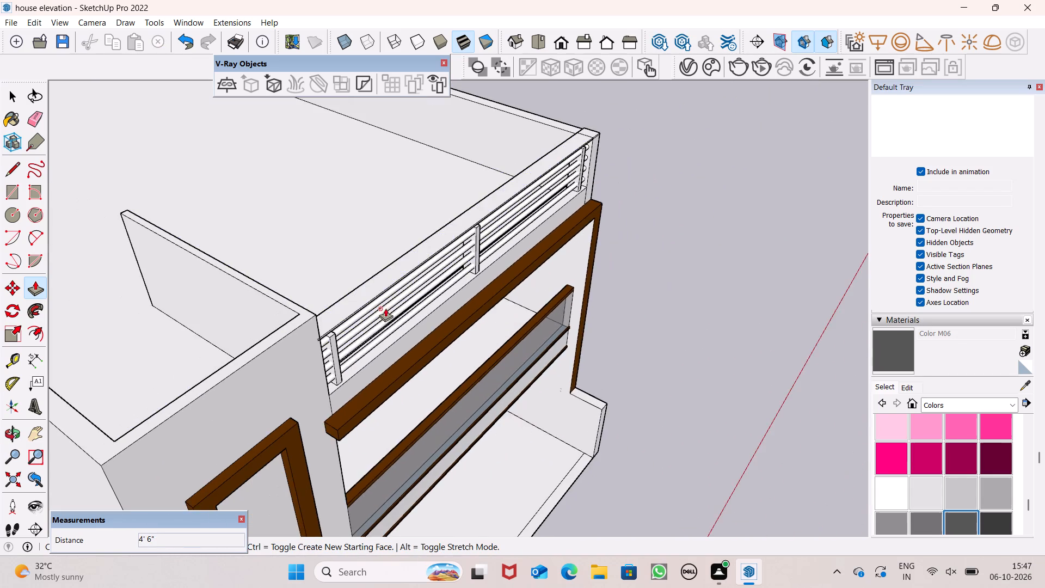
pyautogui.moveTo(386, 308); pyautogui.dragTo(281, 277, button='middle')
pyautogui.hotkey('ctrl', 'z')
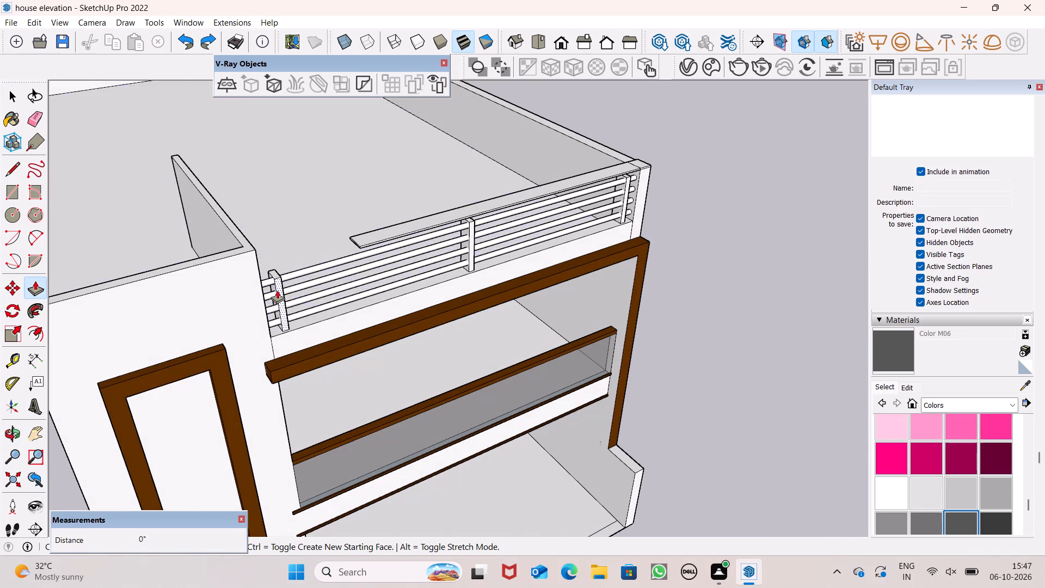
# Extend the top rail's free end to the tower wall so it spans the whole railing.
pyautogui.scroll(5, 292, 261)
pyautogui.moveTo(416, 232); pyautogui.dragTo(395, 244)
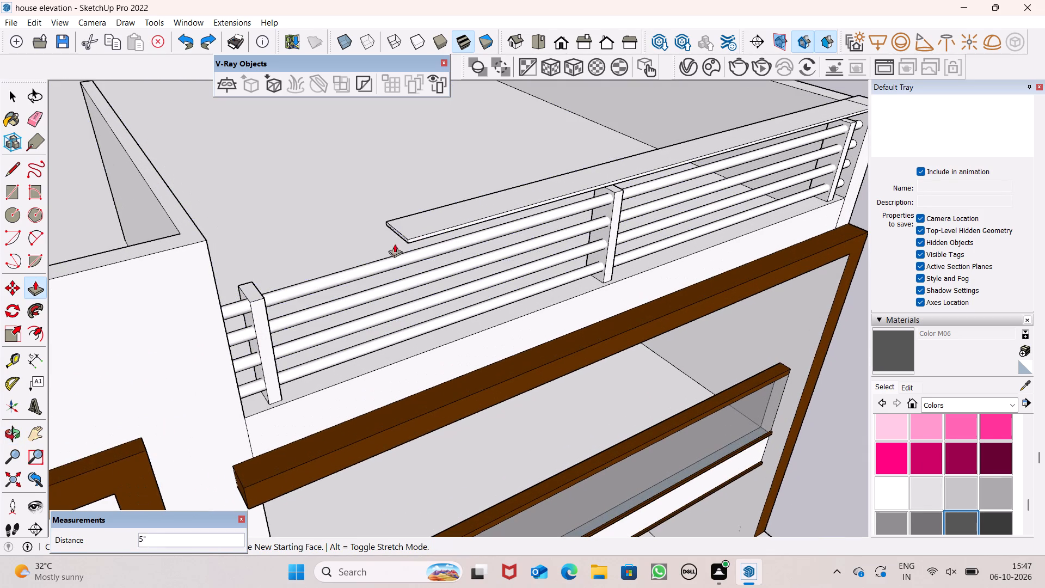
pyautogui.moveTo(395, 244); pyautogui.dragTo(222, 312)
# Raise the top of the railing post beside the tower by about 4 1/2" to meet the top rail.
pyautogui.moveTo(281, 293); pyautogui.dragTo(283, 295, button='middle')
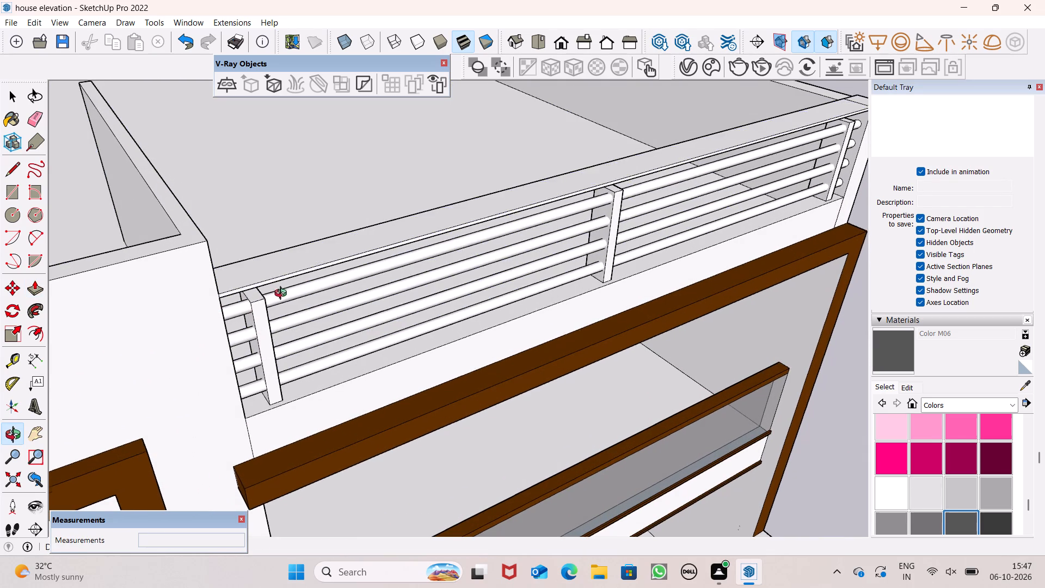
pyautogui.moveTo(283, 295); pyautogui.dragTo(201, 228, button='middle')
pyautogui.scroll(7, 212, 219)
pyautogui.moveTo(269, 253); pyautogui.dragTo(271, 253)
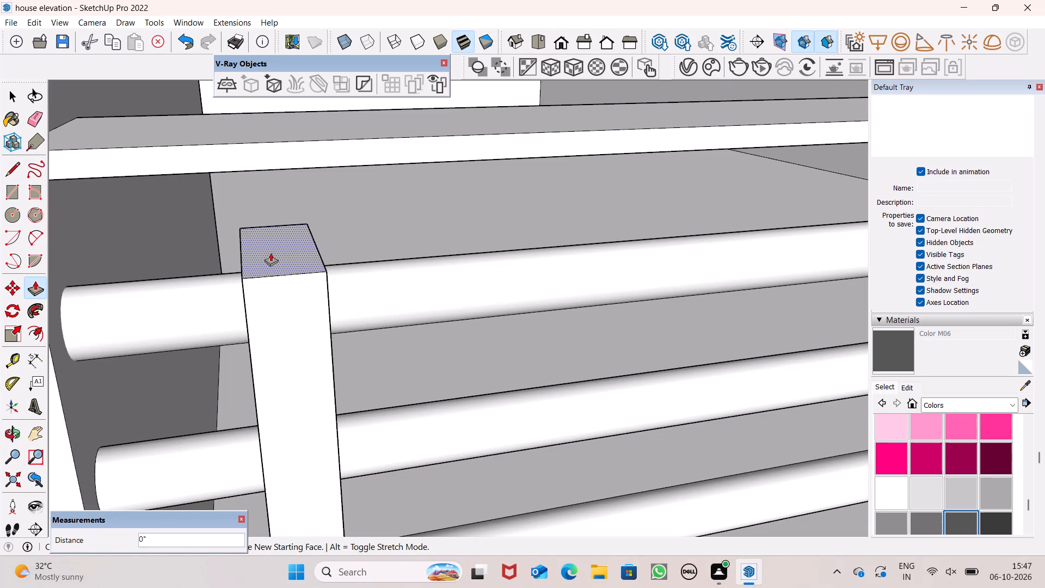
pyautogui.moveTo(271, 253); pyautogui.dragTo(256, 154)
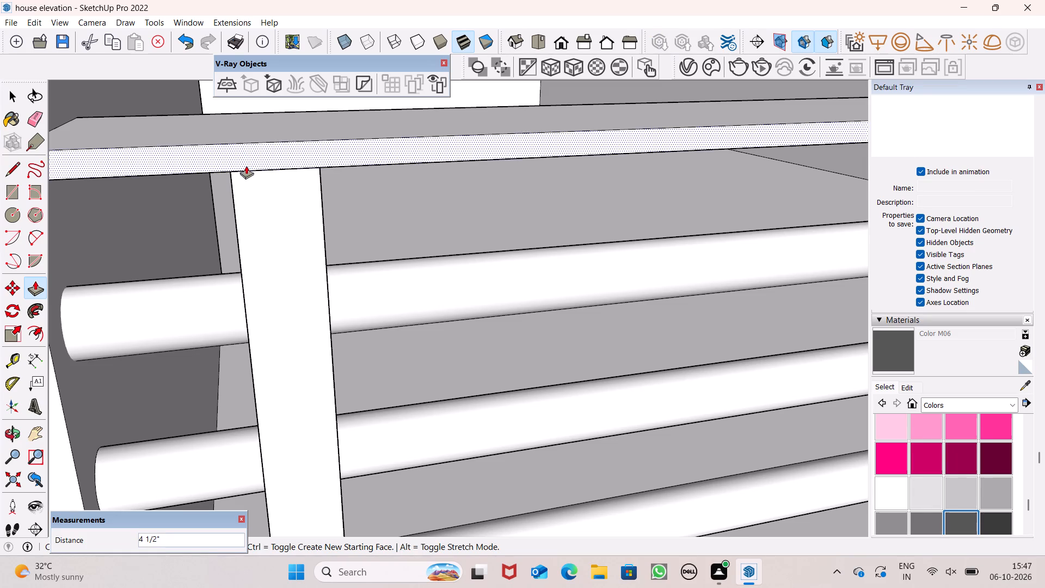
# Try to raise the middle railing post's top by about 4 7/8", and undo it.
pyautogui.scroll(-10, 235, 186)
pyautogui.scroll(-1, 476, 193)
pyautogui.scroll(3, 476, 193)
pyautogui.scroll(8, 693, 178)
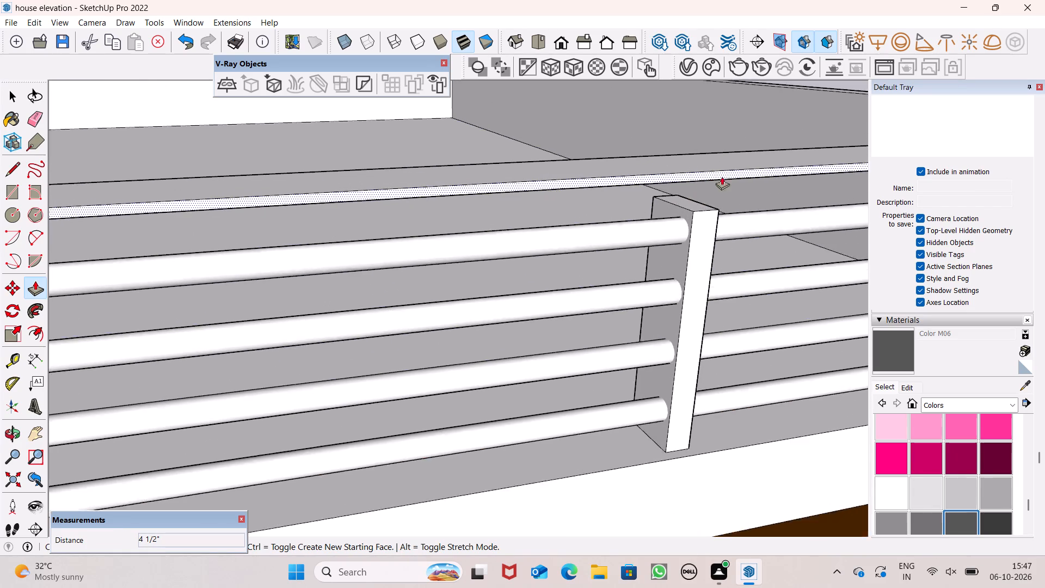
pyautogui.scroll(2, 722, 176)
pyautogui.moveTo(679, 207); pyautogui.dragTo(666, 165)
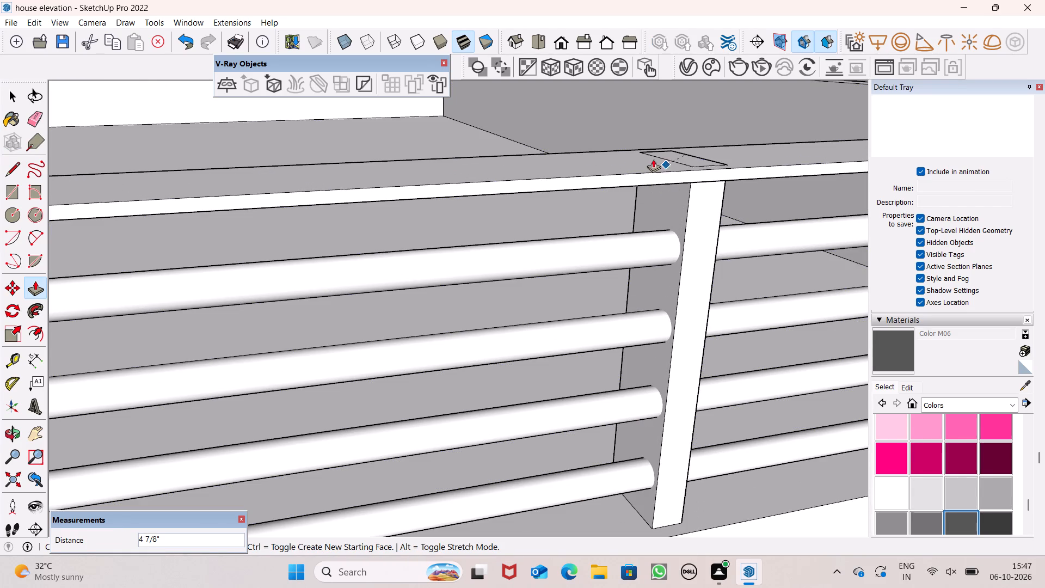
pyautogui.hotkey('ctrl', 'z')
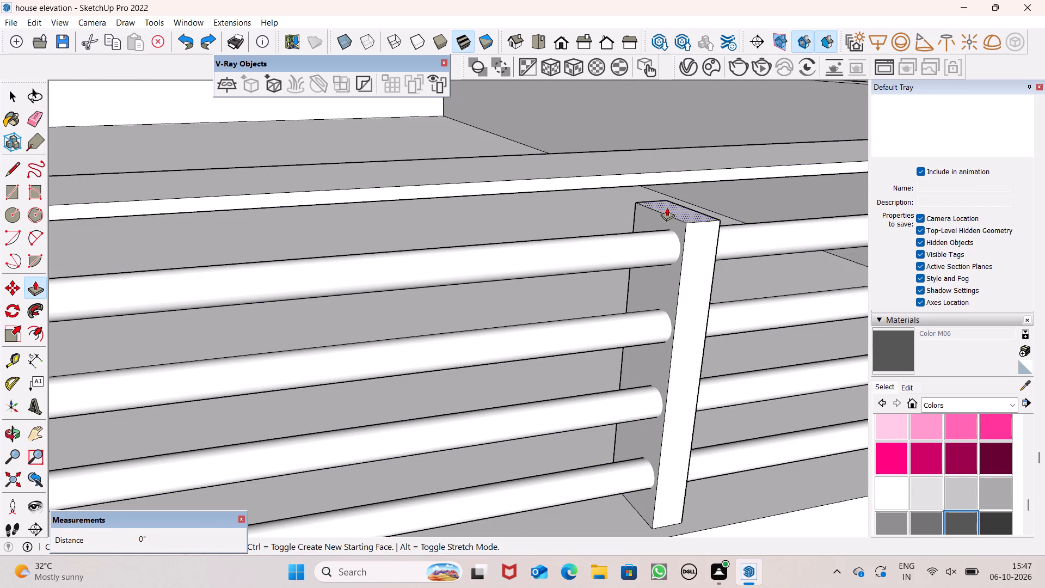
# Raise the middle railing post's top by about 3 7/8" to the underside of the top rail.
pyautogui.moveTo(671, 206); pyautogui.dragTo(662, 183)
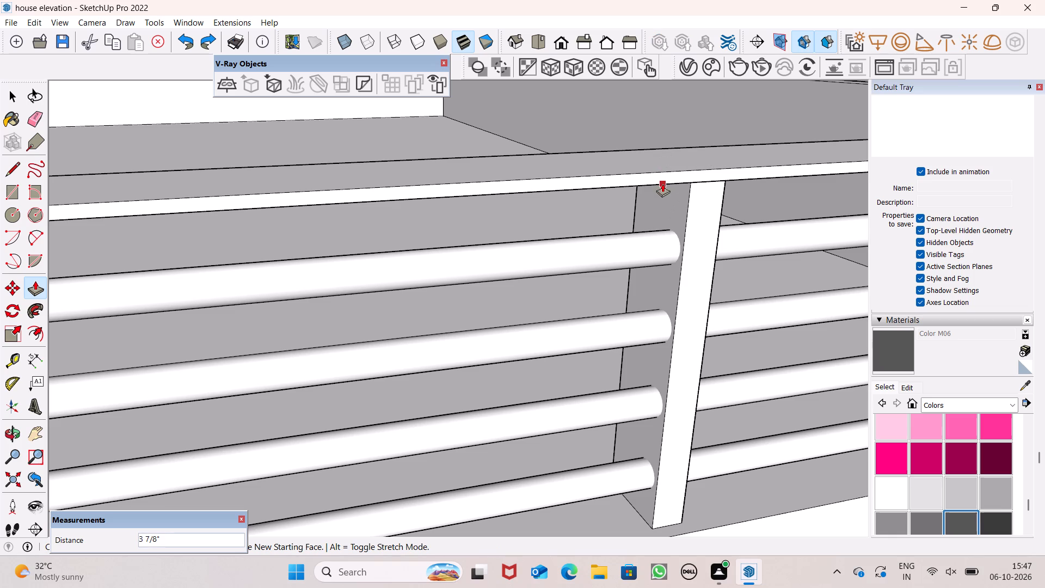
pyautogui.moveTo(662, 183); pyautogui.dragTo(663, 184)
# Raise the top of the railing post beside the side parapet to the underside of the top rail.
pyautogui.scroll(-19, 644, 179)
pyautogui.moveTo(735, 211); pyautogui.dragTo(692, 292, button='middle')
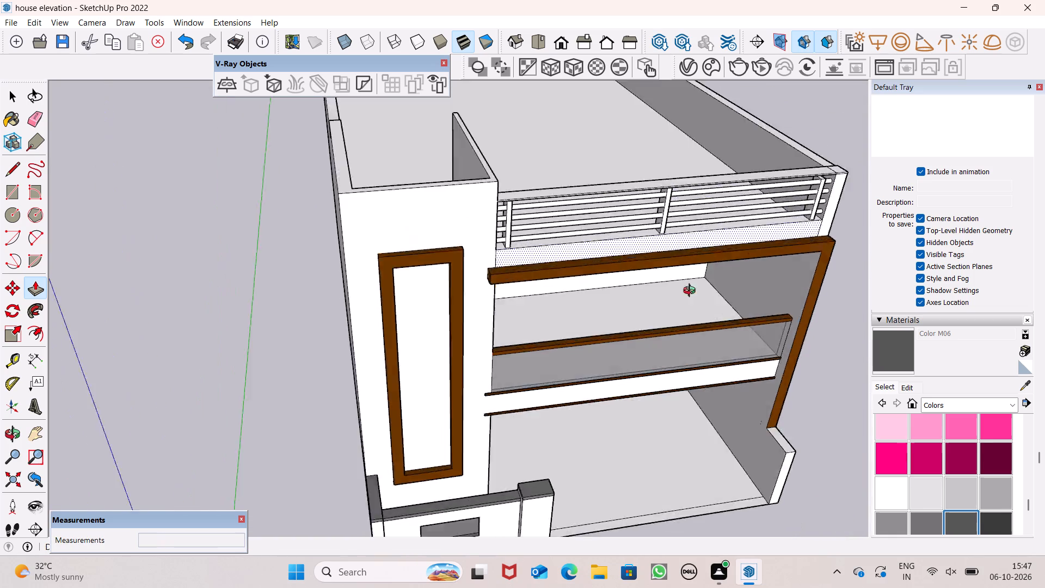
pyautogui.moveTo(692, 292); pyautogui.dragTo(566, 344, button='middle')
pyautogui.scroll(-3, 538, 177)
pyautogui.scroll(4, 747, 303)
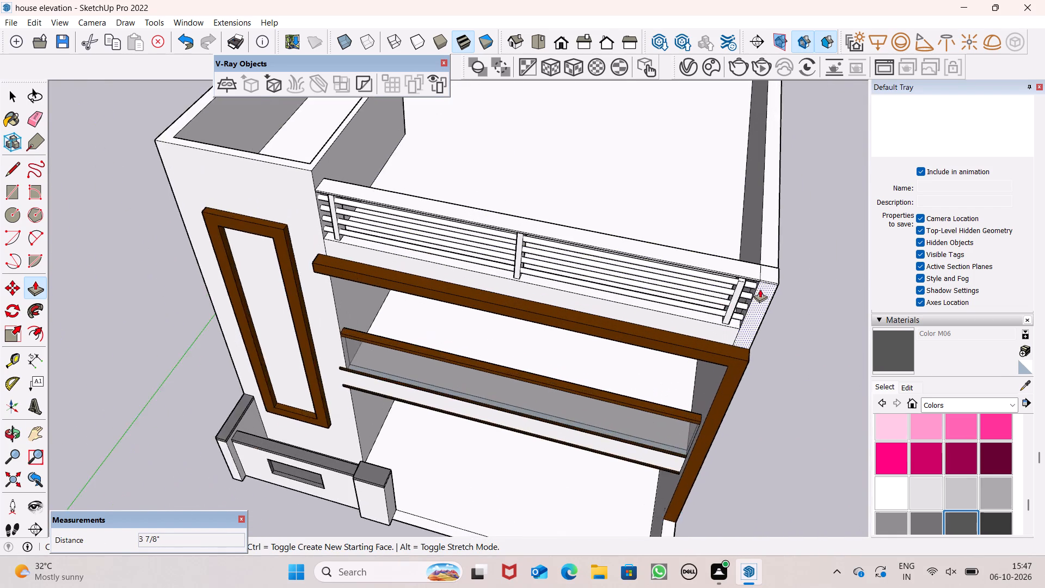
pyautogui.scroll(3, 760, 289)
pyautogui.moveTo(762, 284); pyautogui.dragTo(766, 151, button='middle')
pyautogui.scroll(11, 741, 168)
pyautogui.moveTo(726, 155); pyautogui.dragTo(747, 116, button='middle')
pyautogui.scroll(1, 745, 118)
pyautogui.scroll(3, 704, 191)
pyautogui.moveTo(635, 255); pyautogui.dragTo(634, 239)
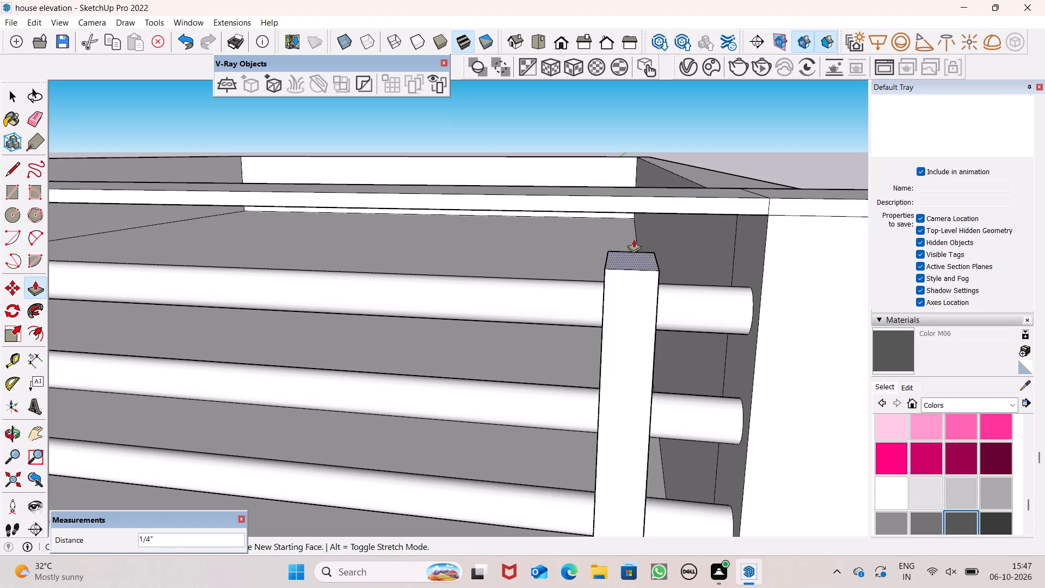
pyautogui.moveTo(634, 239); pyautogui.dragTo(633, 197)
pyautogui.scroll(-4, 628, 189)
pyautogui.scroll(1, 617, 194)
pyautogui.scroll(-1, 617, 194)
pyautogui.press('space')
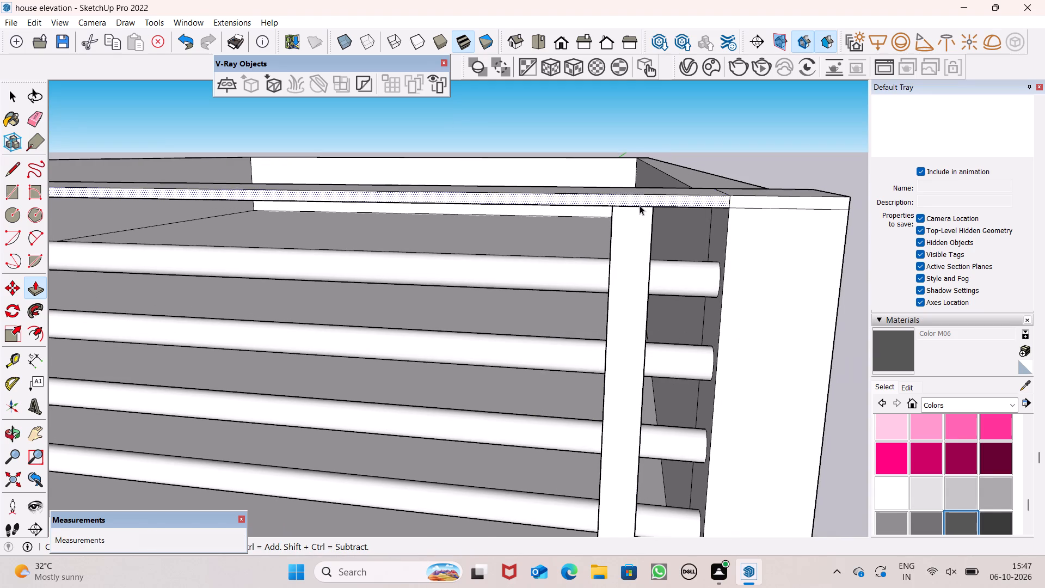
# Erase the seam lines between the top rail and the raised parapet end, on the top and front faces.
pyautogui.scroll(-6, 641, 225)
pyautogui.moveTo(685, 217); pyautogui.dragTo(671, 341, button='middle')
pyautogui.scroll(-5, 710, 242)
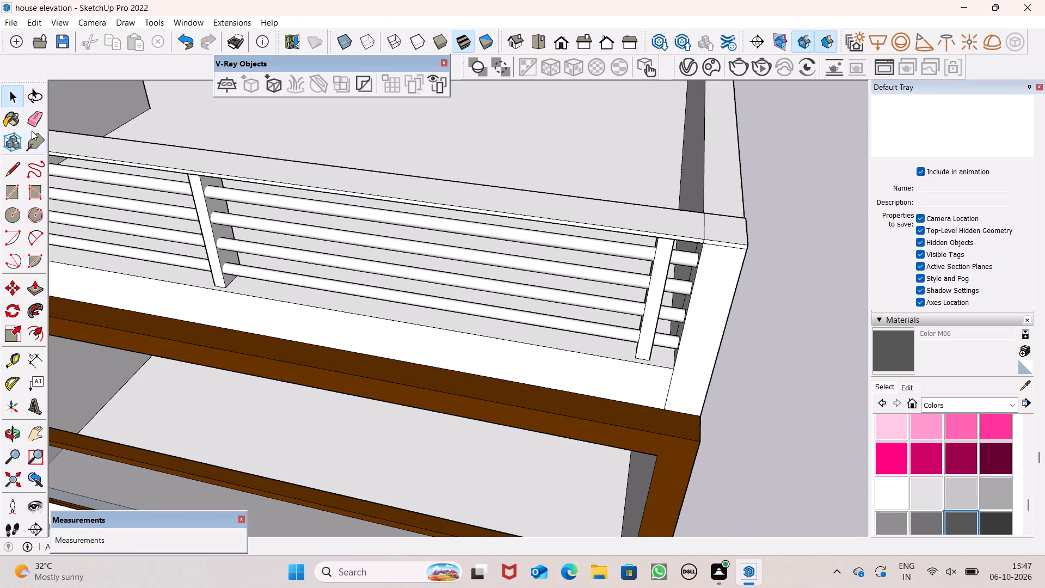
pyautogui.click(40, 126)
pyautogui.scroll(6, 695, 236)
pyautogui.scroll(-1, 700, 238)
pyautogui.moveTo(712, 221); pyautogui.dragTo(712, 220)
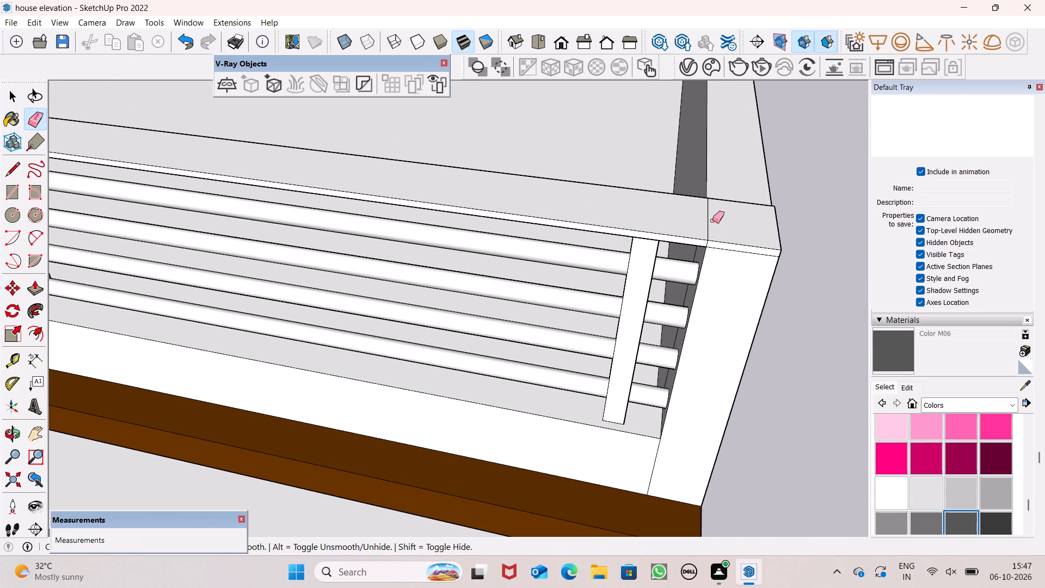
pyautogui.moveTo(712, 220); pyautogui.dragTo(700, 220)
pyautogui.scroll(7, 704, 252)
pyautogui.scroll(-1, 710, 231)
pyautogui.scroll(5, 710, 231)
pyautogui.click(710, 234)
pyautogui.scroll(-4, 726, 211)
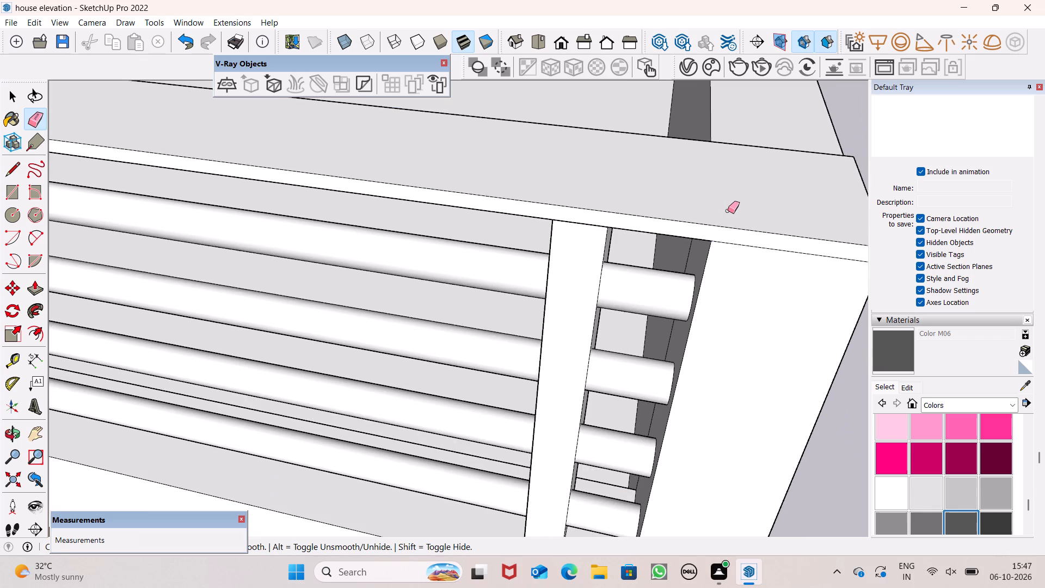
pyautogui.scroll(-8, 733, 201)
# Paint the top rail's top and front faces and the post beside the side parapet with Color M06.
pyautogui.press('space')
pyautogui.click(888, 340)
pyautogui.click(751, 210)
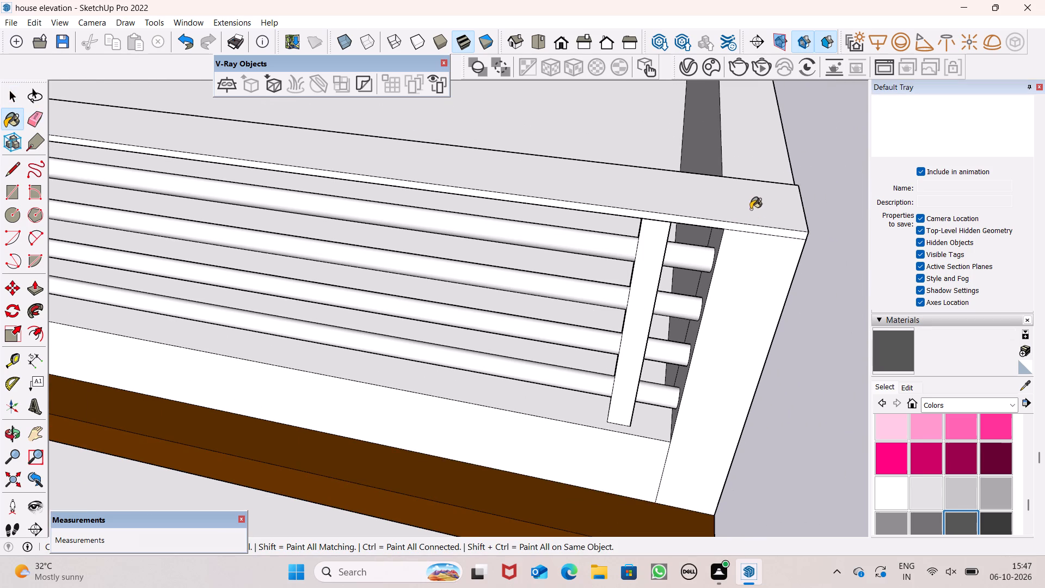
pyautogui.scroll(7, 660, 242)
pyautogui.click(659, 200)
pyautogui.click(673, 195)
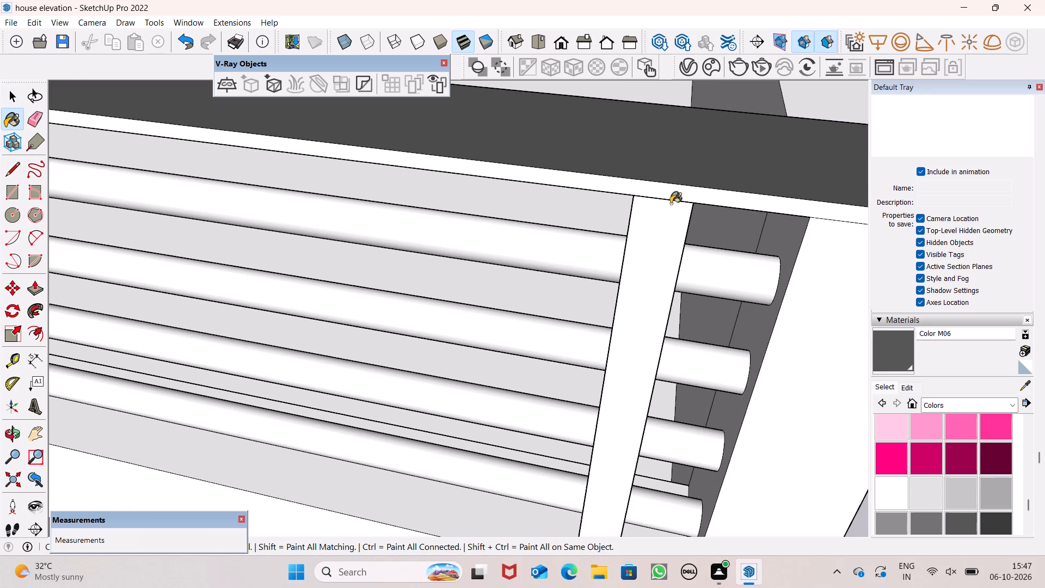
pyautogui.click(657, 249)
# Paint the four horizontal railing bars and the ledge beneath them with Color M06.
pyautogui.scroll(-7, 680, 198)
pyautogui.scroll(-7, 727, 160)
pyautogui.scroll(5, 500, 175)
pyautogui.click(495, 192)
pyautogui.click(480, 247)
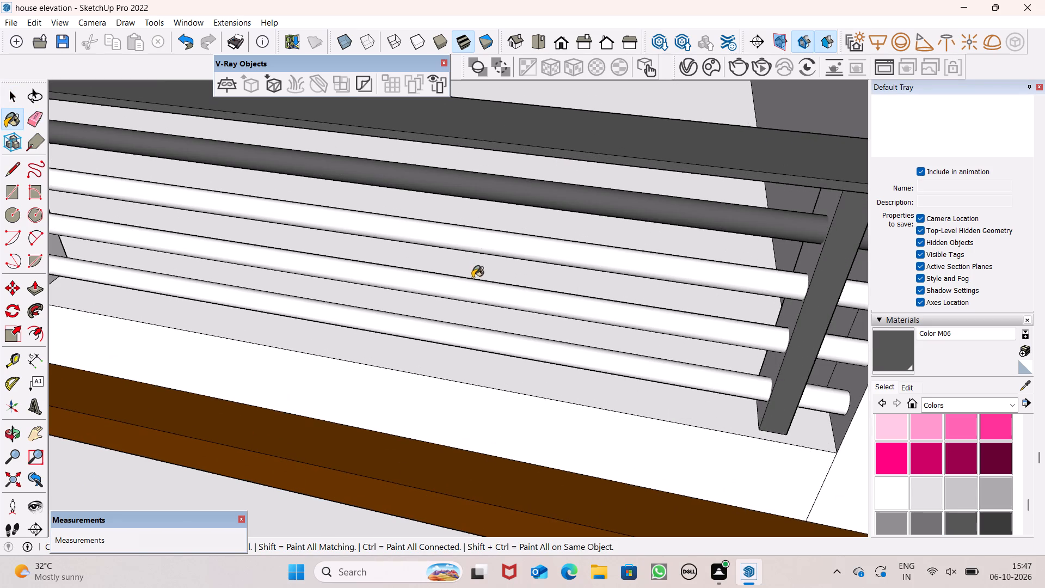
pyautogui.click(472, 278)
pyautogui.click(454, 329)
pyautogui.click(437, 353)
# Paint the visible faces of the railing post beside the front tower and of the middle railing post with Color M06.
pyautogui.scroll(-2, 497, 261)
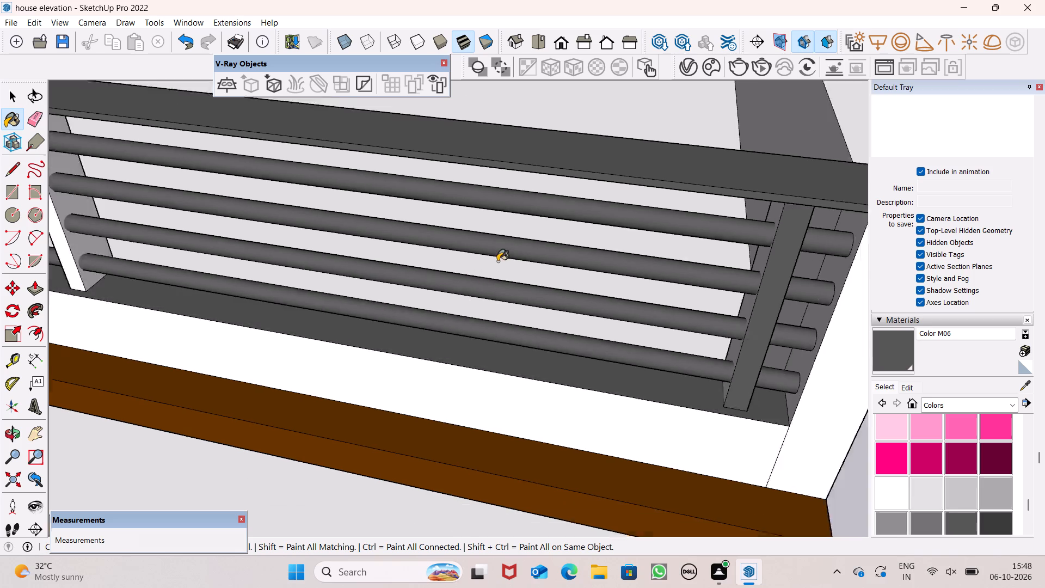
pyautogui.scroll(-10, 497, 261)
pyautogui.scroll(7, 65, 229)
pyautogui.scroll(6, 257, 223)
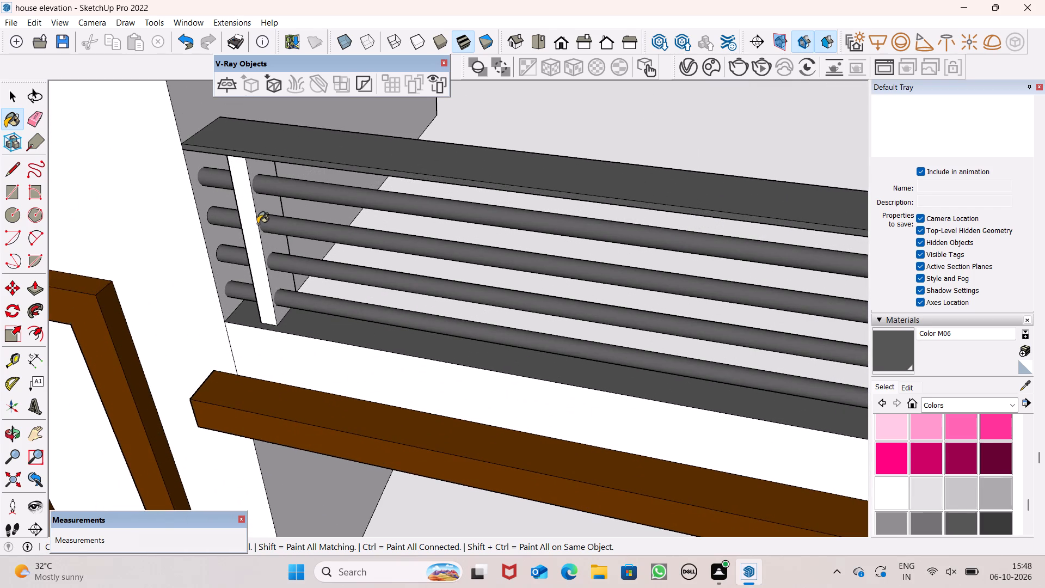
pyautogui.click(273, 208)
pyautogui.click(250, 210)
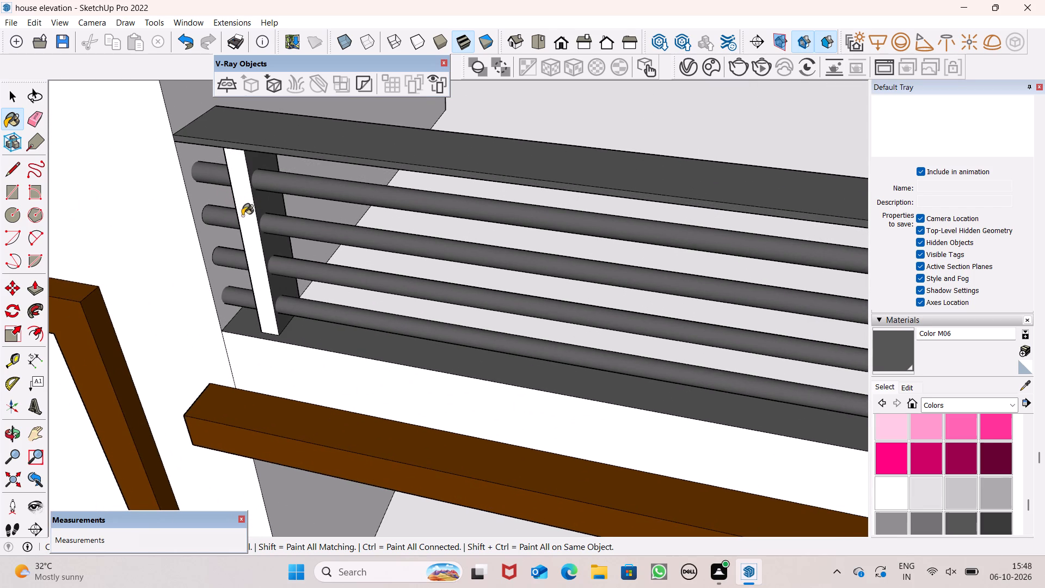
pyautogui.moveTo(248, 216); pyautogui.dragTo(531, 101, button='middle')
pyautogui.scroll(3, 315, 174)
pyautogui.click(276, 204)
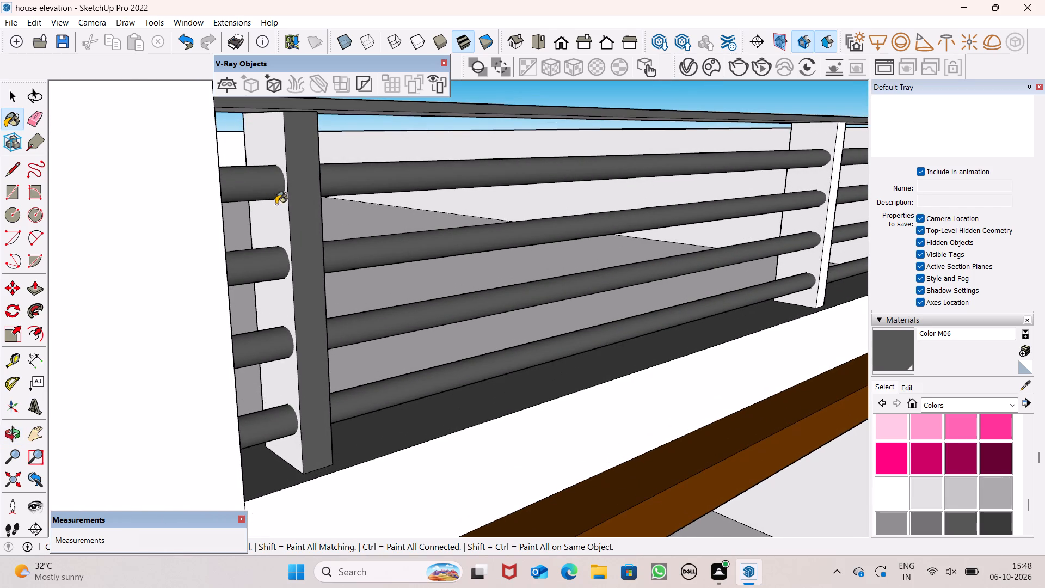
pyautogui.click(809, 175)
pyautogui.scroll(3, 833, 181)
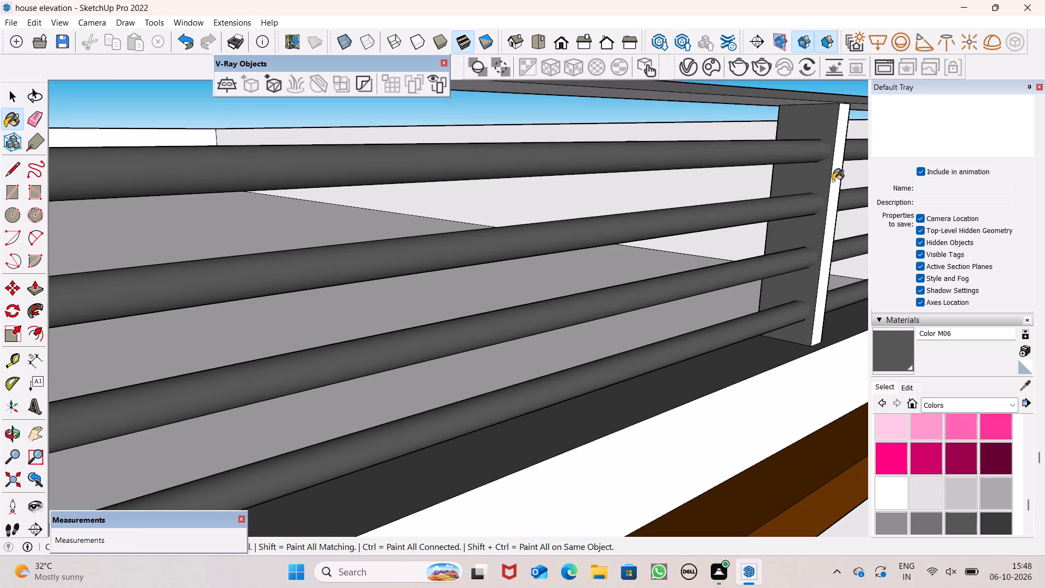
pyautogui.click(838, 182)
# Paint the remaining white side faces of the railing's far end post and middle post with Color M06.
pyautogui.scroll(-12, 796, 159)
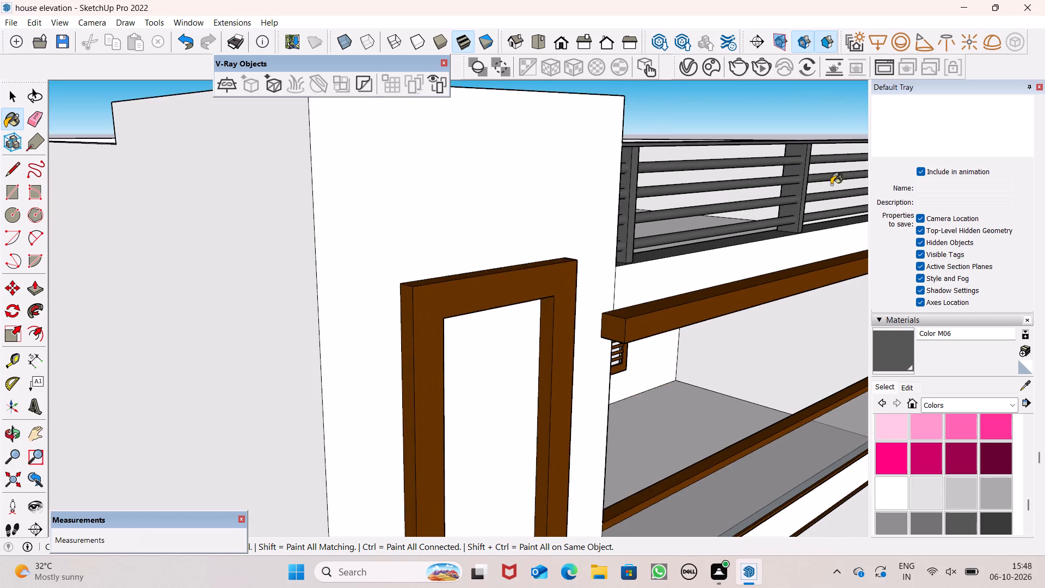
pyautogui.scroll(1, 796, 166)
pyautogui.scroll(-2, 795, 166)
pyautogui.scroll(-5, 573, 142)
pyautogui.moveTo(776, 148); pyautogui.dragTo(624, 148, button='middle')
pyautogui.scroll(-8, 611, 128)
pyautogui.scroll(5, 782, 117)
pyautogui.scroll(-1, 764, 142)
pyautogui.scroll(1, 761, 146)
pyautogui.moveTo(742, 156); pyautogui.dragTo(547, 243, button='middle')
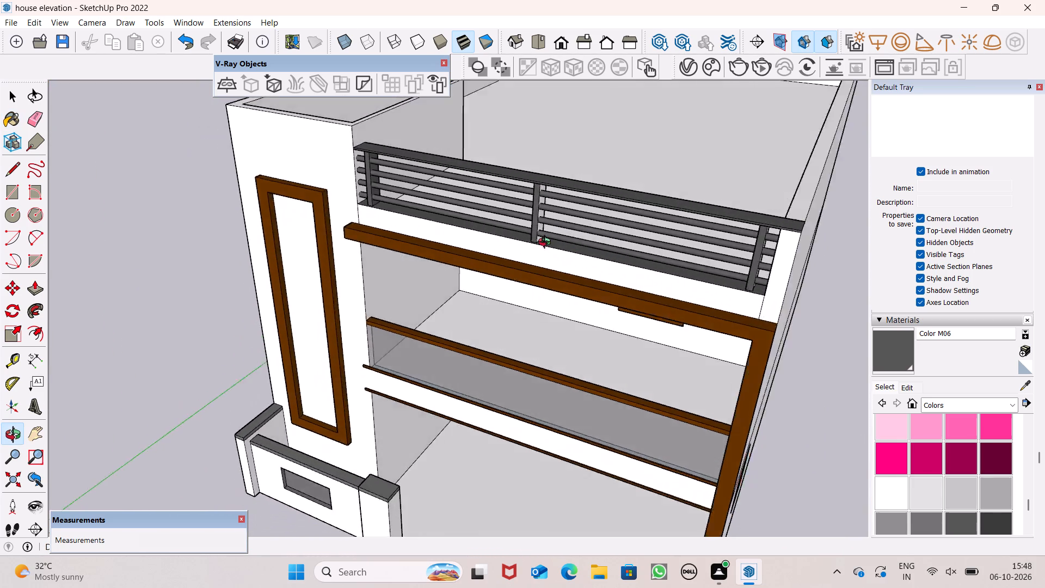
pyautogui.moveTo(547, 243); pyautogui.dragTo(371, 235, button='middle')
pyautogui.scroll(1, 564, 251)
pyautogui.scroll(2, 611, 329)
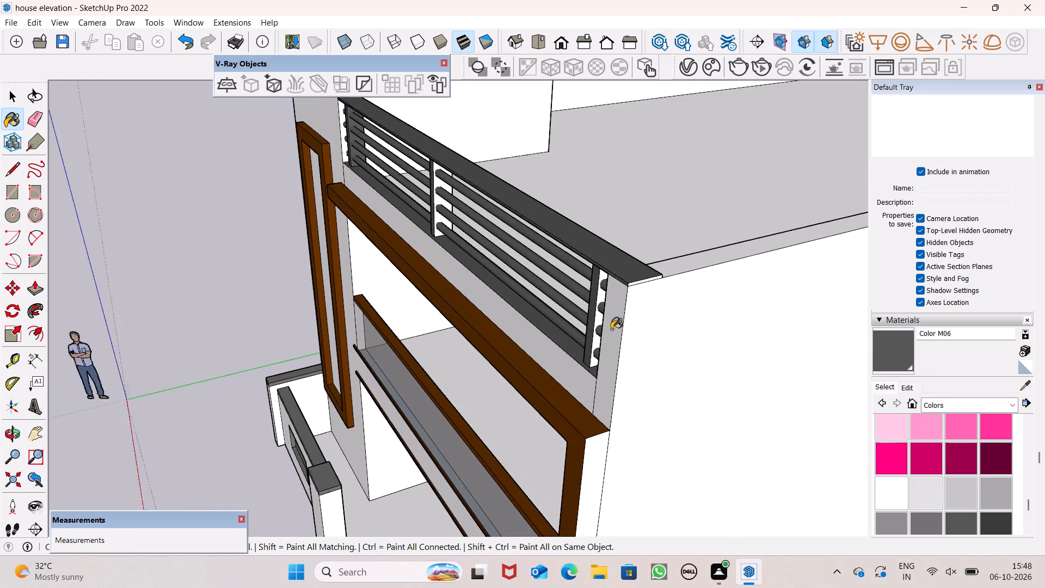
pyautogui.scroll(4, 611, 329)
pyautogui.click(595, 285)
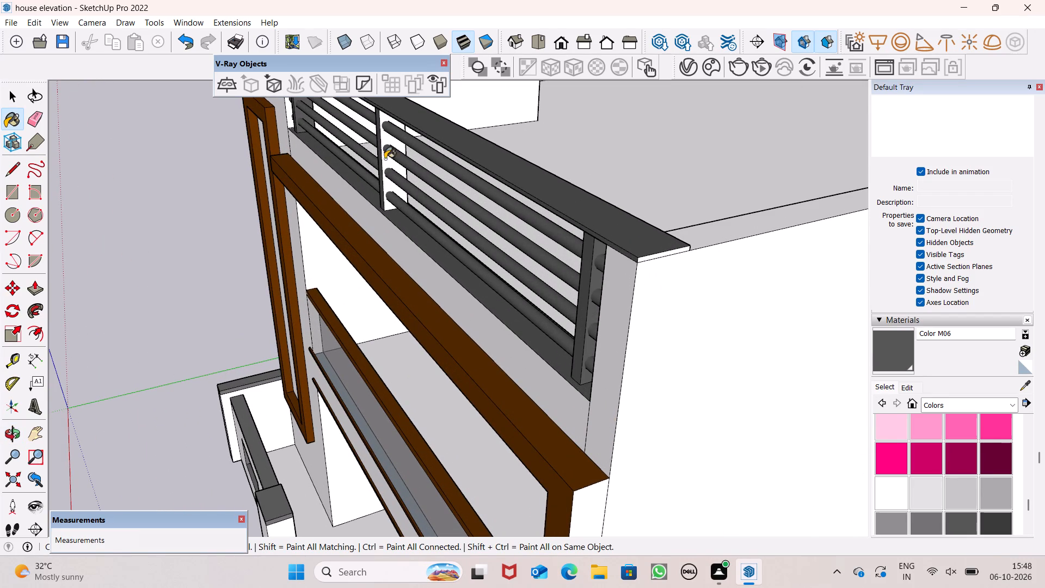
pyautogui.click(385, 159)
# Paint the terrace-side faces of all three railing posts and the parapet face beside the end post with Color M06.
pyautogui.scroll(-7, 429, 142)
pyautogui.moveTo(555, 185); pyautogui.dragTo(114, 268, button='middle')
pyautogui.scroll(4, 310, 250)
pyautogui.moveTo(307, 236); pyautogui.dragTo(187, 235, button='middle')
pyautogui.scroll(4, 222, 130)
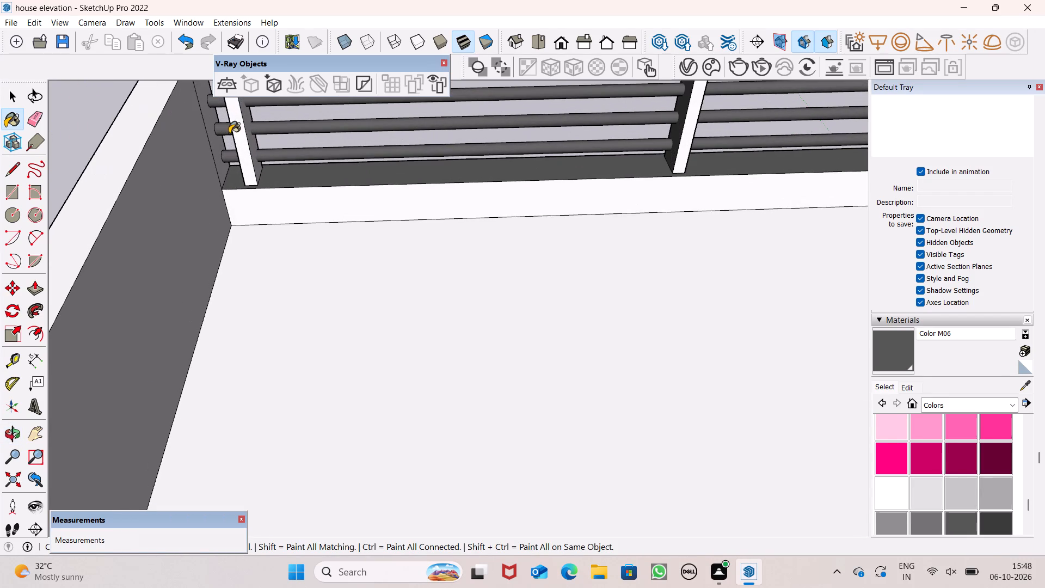
pyautogui.click(243, 127)
pyautogui.click(214, 130)
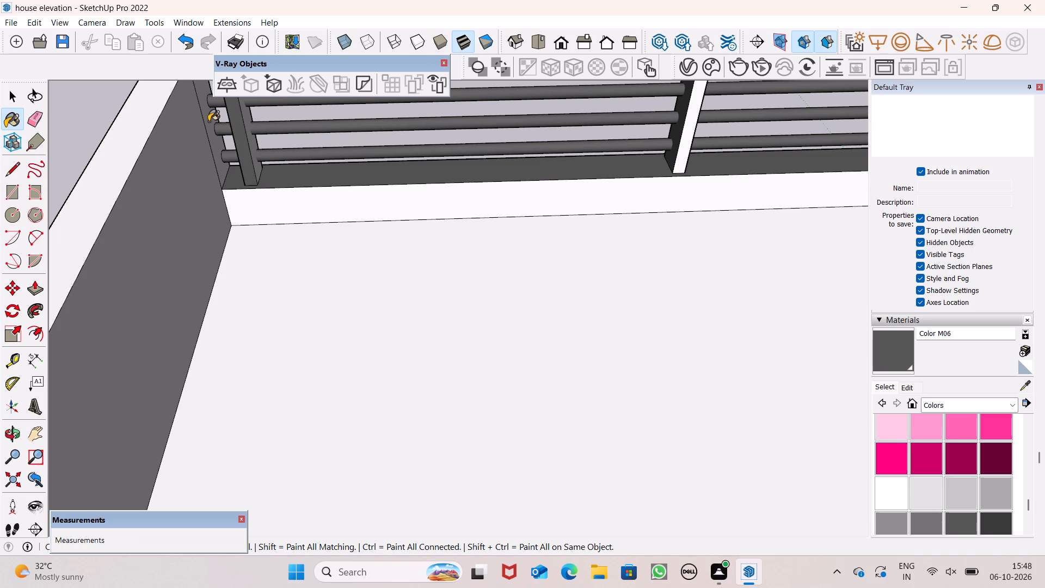
pyautogui.click(208, 120)
pyautogui.scroll(-7, 211, 174)
pyautogui.scroll(6, 512, 151)
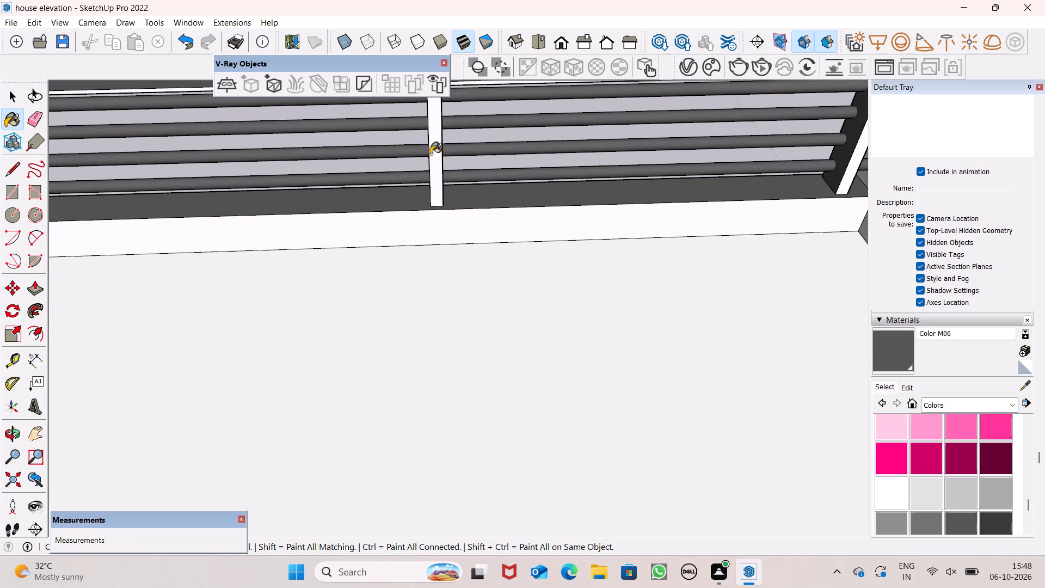
pyautogui.click(437, 149)
pyautogui.scroll(-8, 456, 171)
pyautogui.scroll(3, 659, 156)
pyautogui.scroll(-1, 659, 156)
pyautogui.scroll(2, 659, 156)
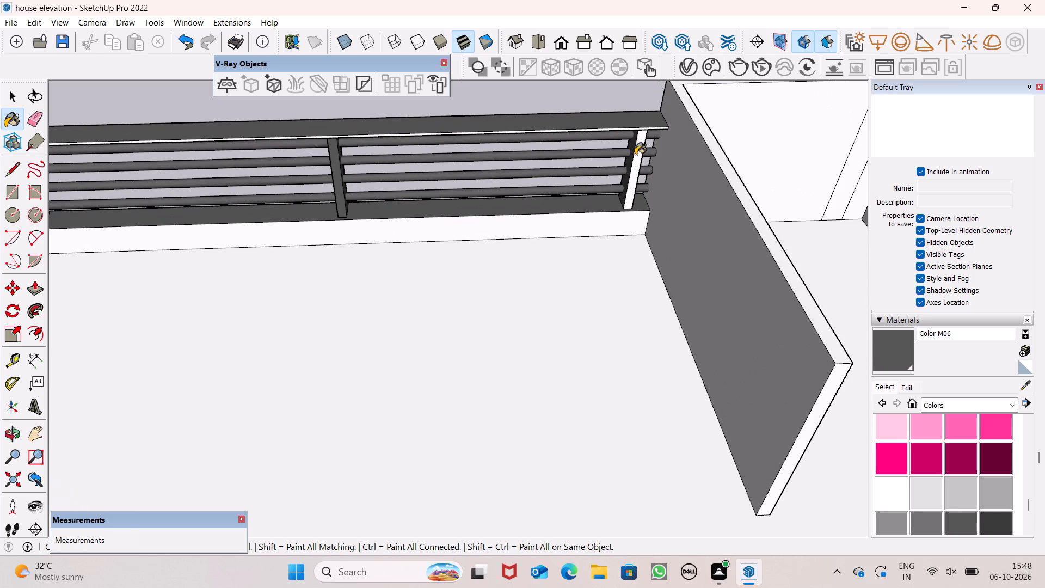
pyautogui.click(638, 154)
pyautogui.scroll(-1, 638, 152)
pyautogui.press('space')
# Examine the painted railing within the front elevation and the brown trim strips along the first-floor balcony slab.
pyautogui.scroll(-1, 643, 162)
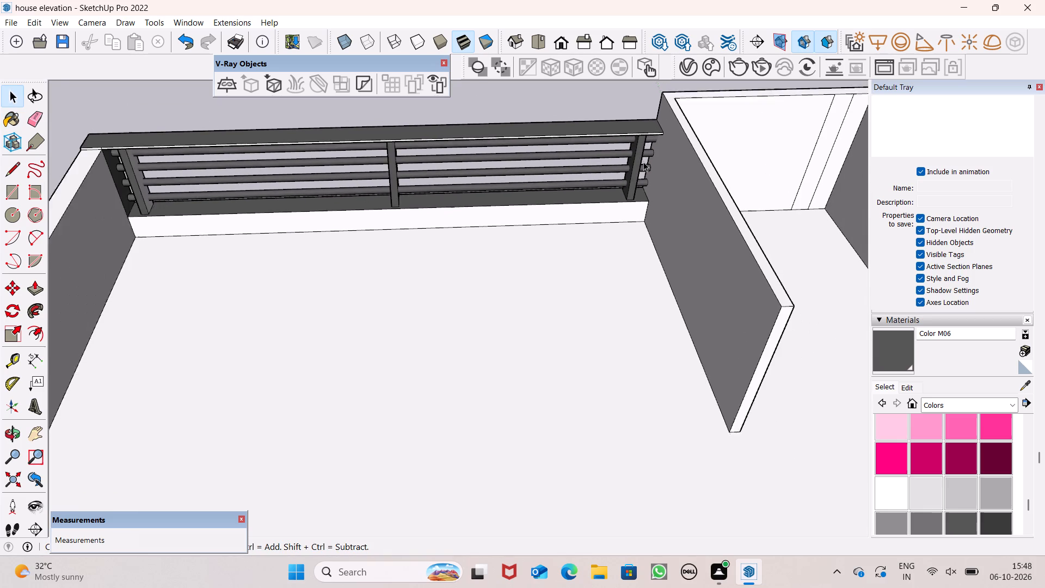
pyautogui.scroll(-1, 643, 162)
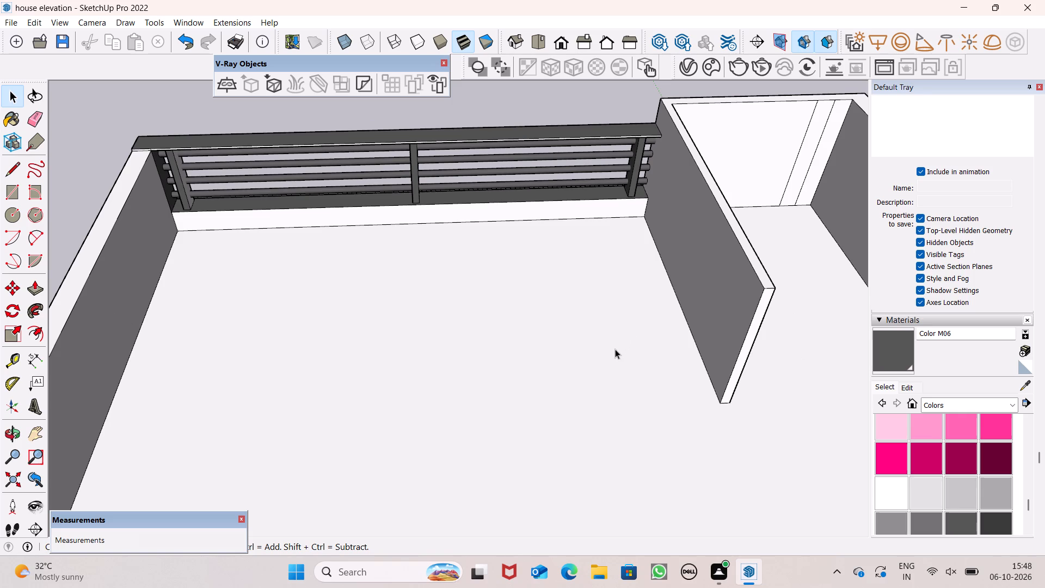
pyautogui.scroll(-1, 544, 27)
pyautogui.scroll(-5, 537, 73)
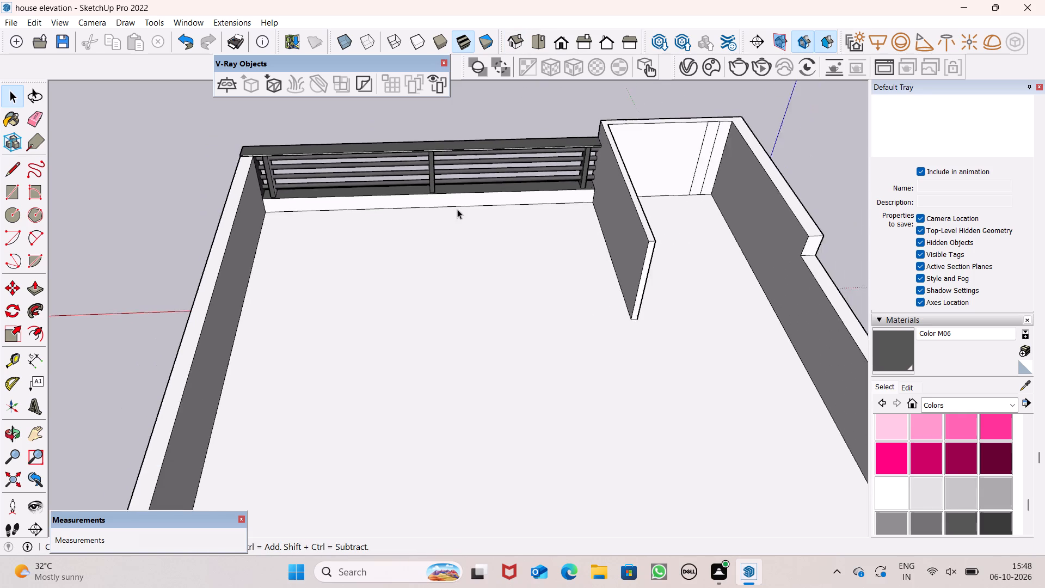
pyautogui.scroll(-7, 457, 209)
pyautogui.moveTo(390, 272); pyautogui.dragTo(1044, 161, button='middle')
pyautogui.scroll(1, 370, 192)
pyautogui.moveTo(374, 196); pyautogui.dragTo(534, 195, button='middle')
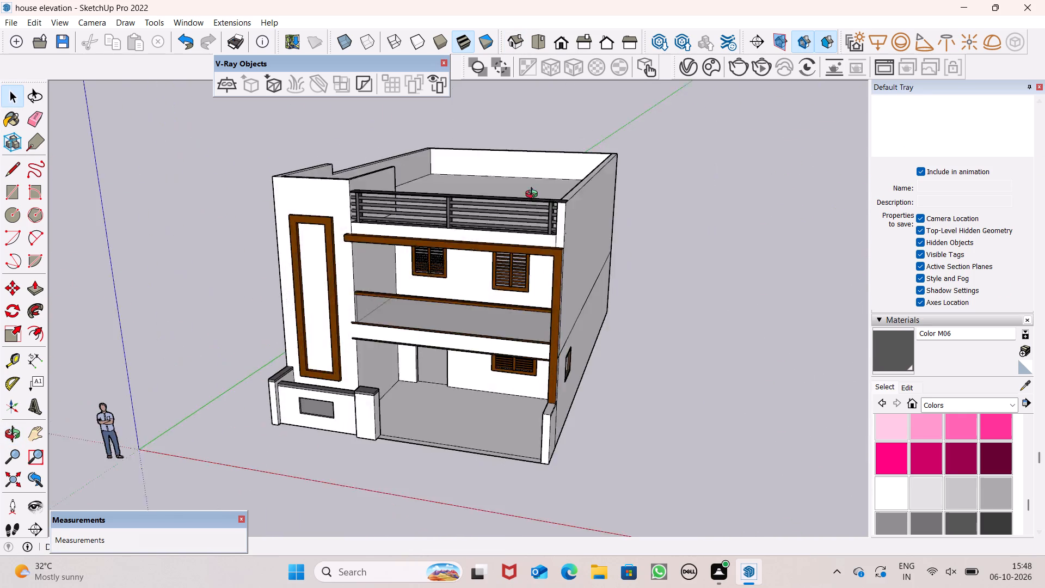
pyautogui.moveTo(534, 195); pyautogui.dragTo(549, 166, button='middle')
pyautogui.scroll(12, 367, 433)
pyautogui.scroll(4, 390, 296)
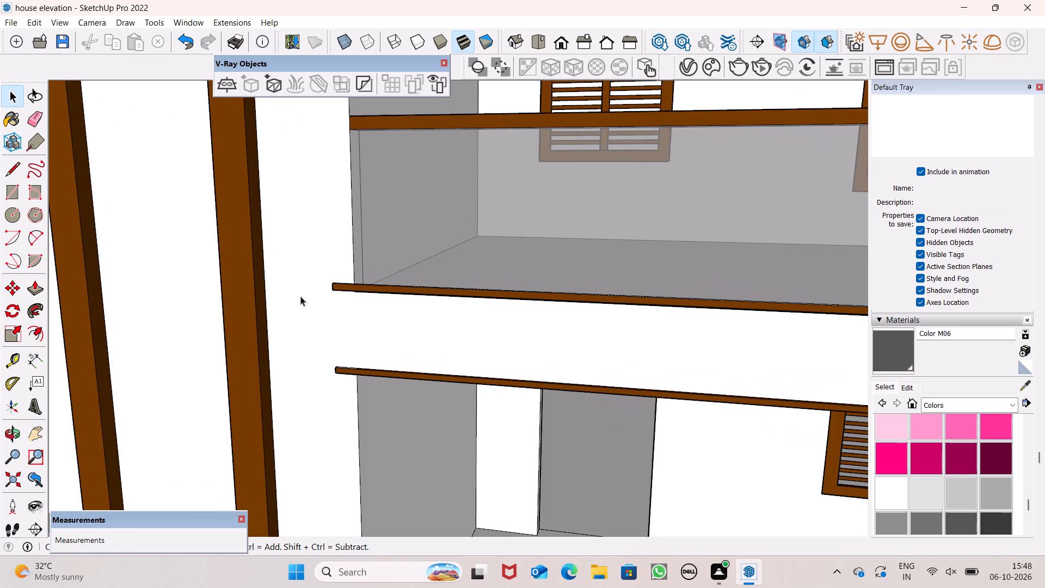
pyautogui.scroll(1, 308, 296)
pyautogui.moveTo(309, 296); pyautogui.dragTo(447, 340, button='middle')
pyautogui.scroll(3, 483, 323)
pyautogui.moveTo(464, 329); pyautogui.dragTo(514, 387, button='middle')
pyautogui.scroll(5, 491, 352)
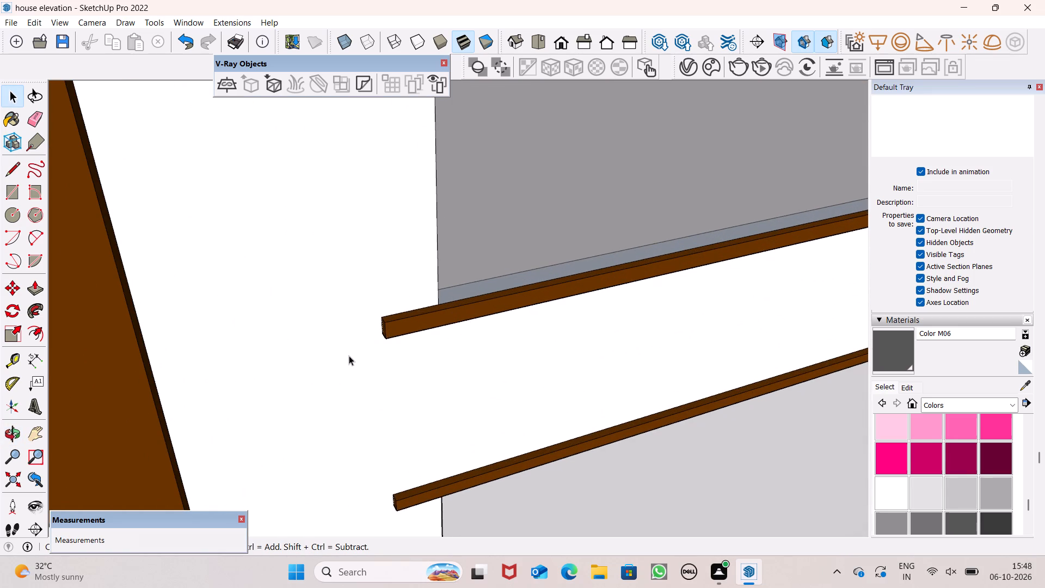
pyautogui.scroll(-3, 354, 317)
pyautogui.scroll(1, 354, 317)
pyautogui.scroll(-5, 354, 317)
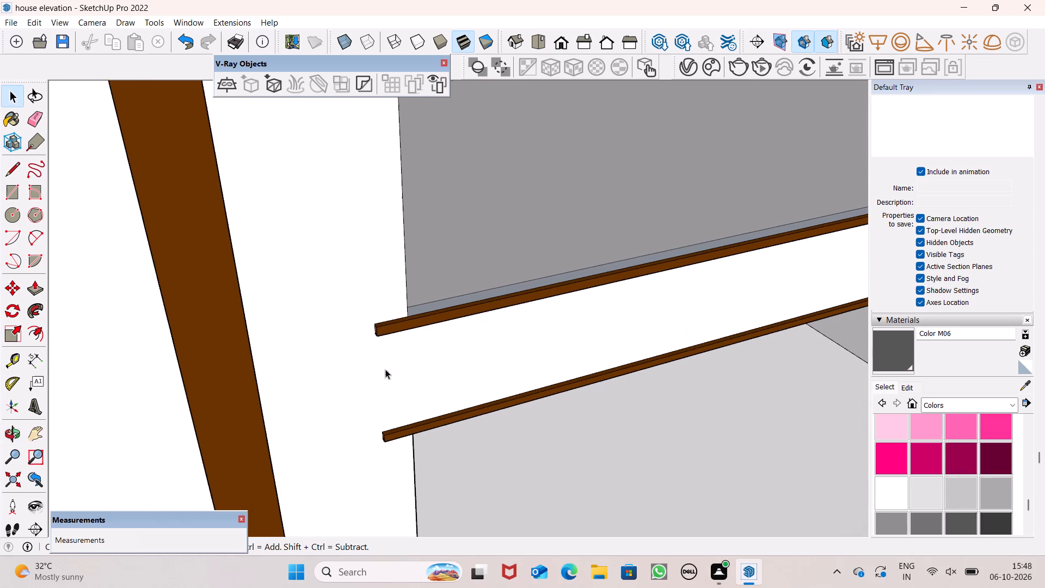
pyautogui.scroll(-5, 385, 369)
pyautogui.middleClick(401, 360)
pyautogui.scroll(10, 401, 360)
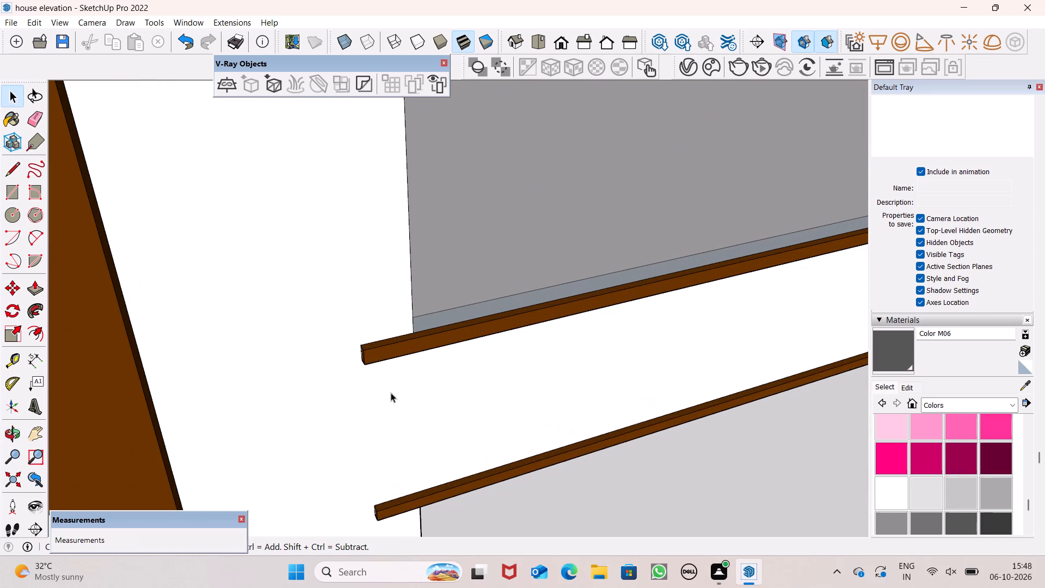
pyautogui.scroll(-6, 411, 327)
pyautogui.moveTo(492, 483); pyautogui.dragTo(394, 354, button='middle')
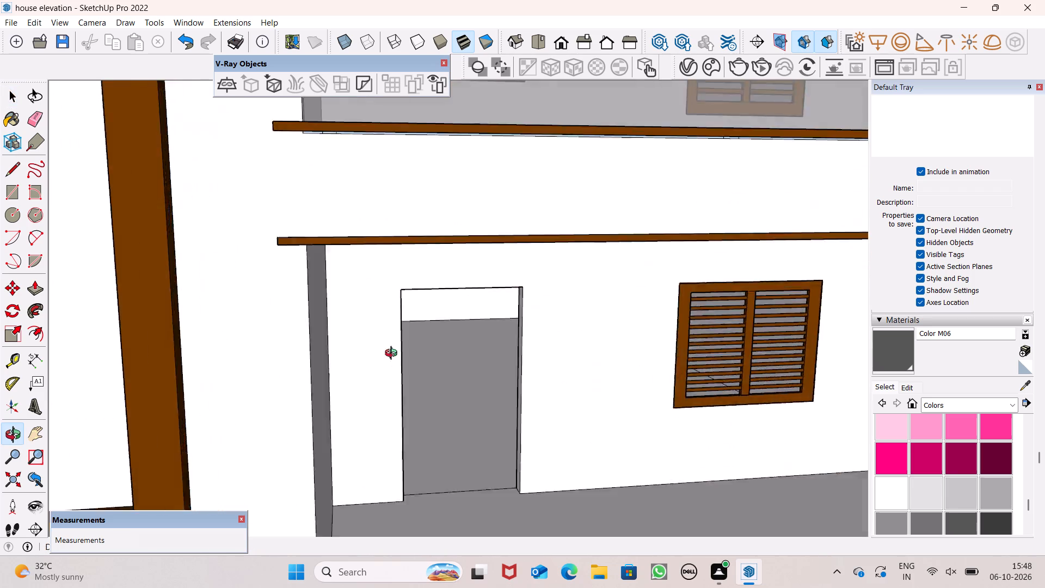
pyautogui.moveTo(394, 354); pyautogui.dragTo(389, 414, button='middle')
pyautogui.scroll(5, 268, 245)
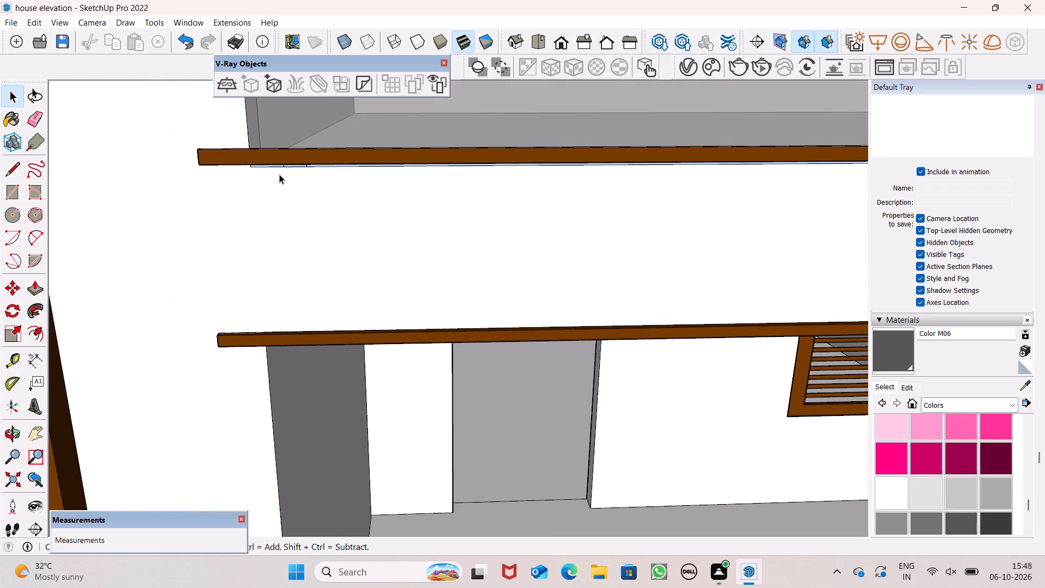
pyautogui.scroll(2, 275, 187)
pyautogui.scroll(-3, 274, 186)
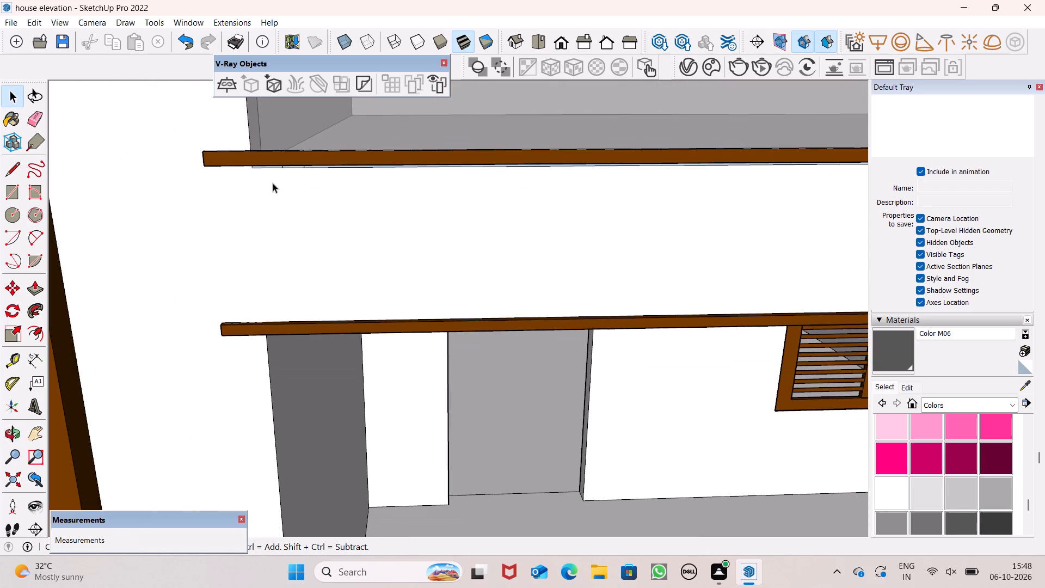
pyautogui.scroll(-6, 281, 216)
pyautogui.scroll(-5, 358, 313)
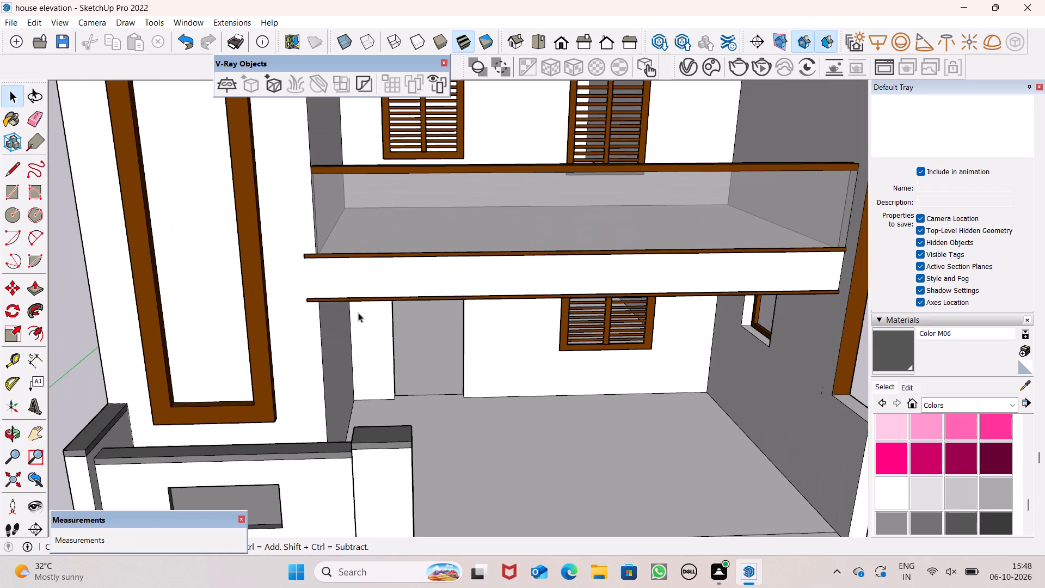
pyautogui.scroll(-2, 356, 259)
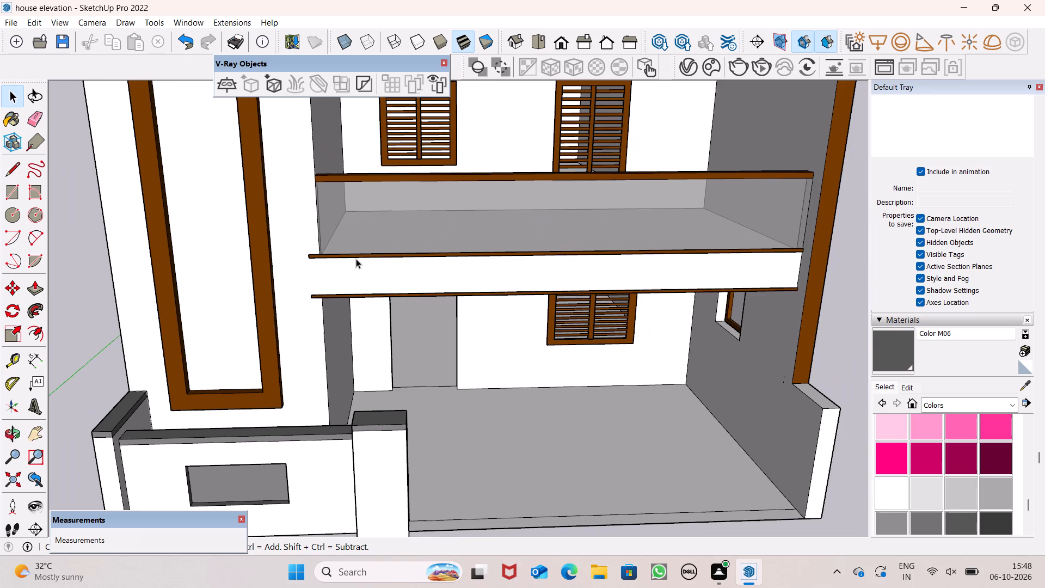
pyautogui.scroll(-2, 366, 225)
# Examine the whole front elevation and the low compound wall with its rectangular recess for remaining unpainted parts.
pyautogui.moveTo(370, 229); pyautogui.dragTo(382, 295, button='middle')
pyautogui.scroll(-7, 378, 253)
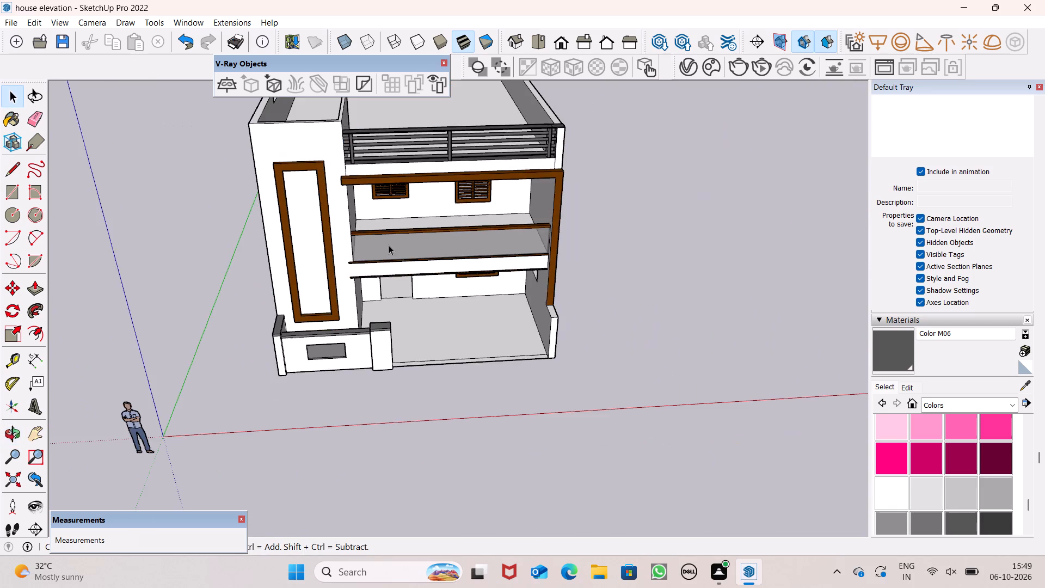
pyautogui.moveTo(450, 262); pyautogui.dragTo(385, 154, button='middle')
pyautogui.scroll(-2, 403, 165)
pyautogui.scroll(3, 461, 227)
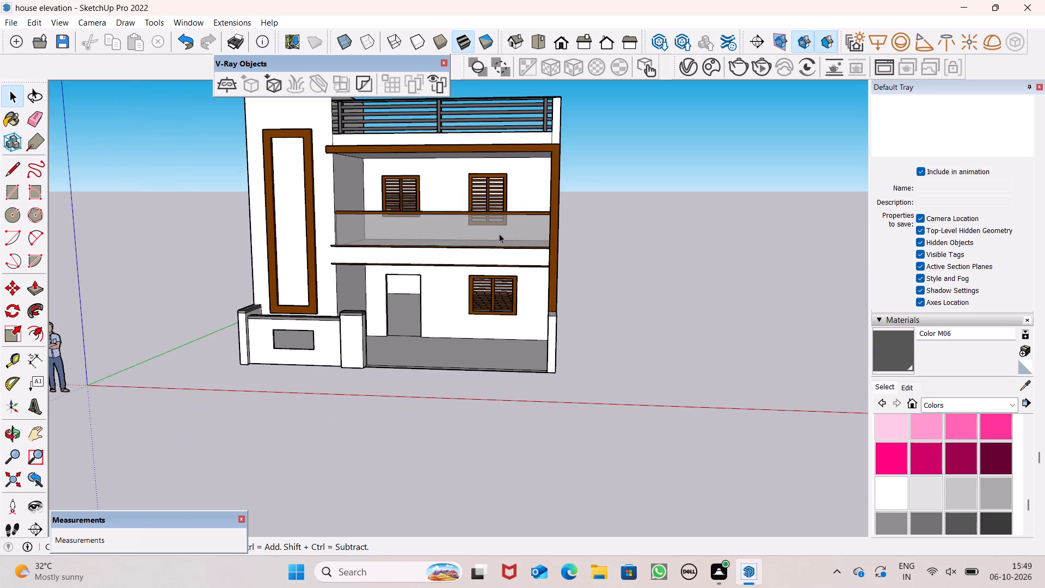
pyautogui.scroll(1, 502, 195)
pyautogui.moveTo(502, 195); pyautogui.dragTo(501, 230, button='middle')
pyautogui.scroll(-6, 508, 221)
pyautogui.scroll(1, 469, 183)
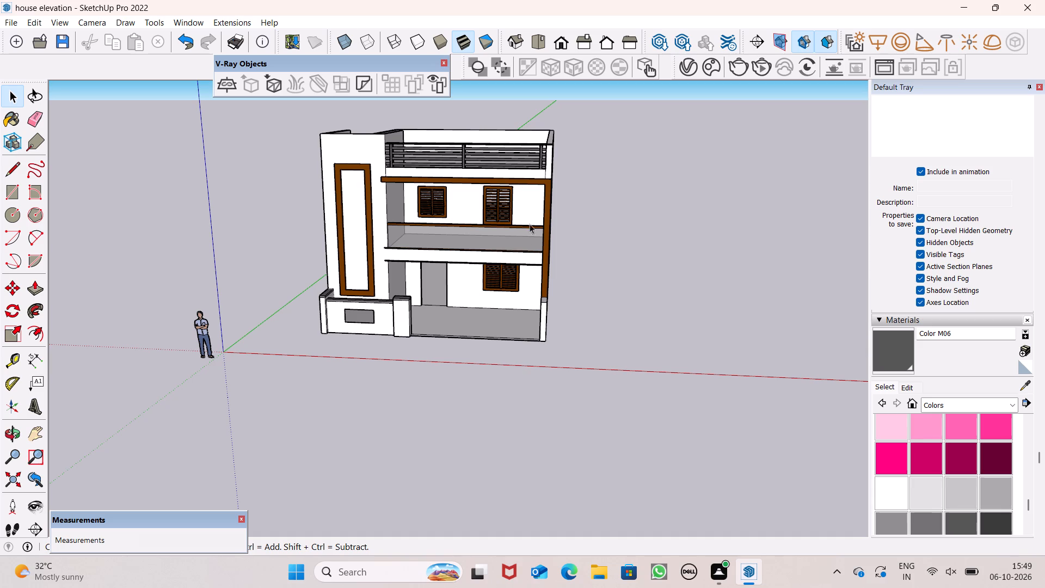
pyautogui.moveTo(520, 240); pyautogui.dragTo(536, 273, button='middle')
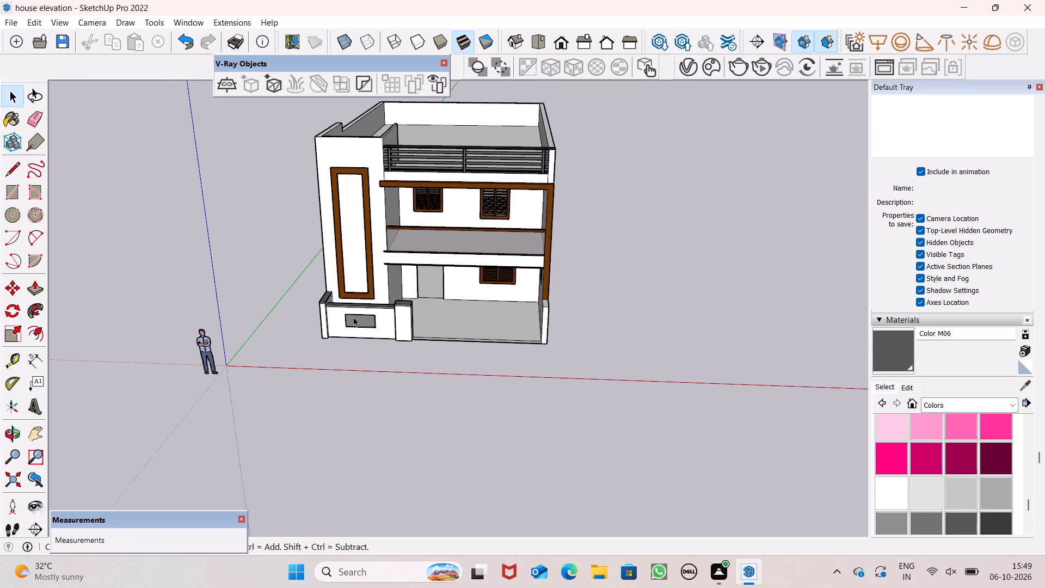
pyautogui.scroll(3, 379, 321)
pyautogui.scroll(4, 350, 354)
pyautogui.moveTo(347, 343); pyautogui.dragTo(327, 267, button='middle')
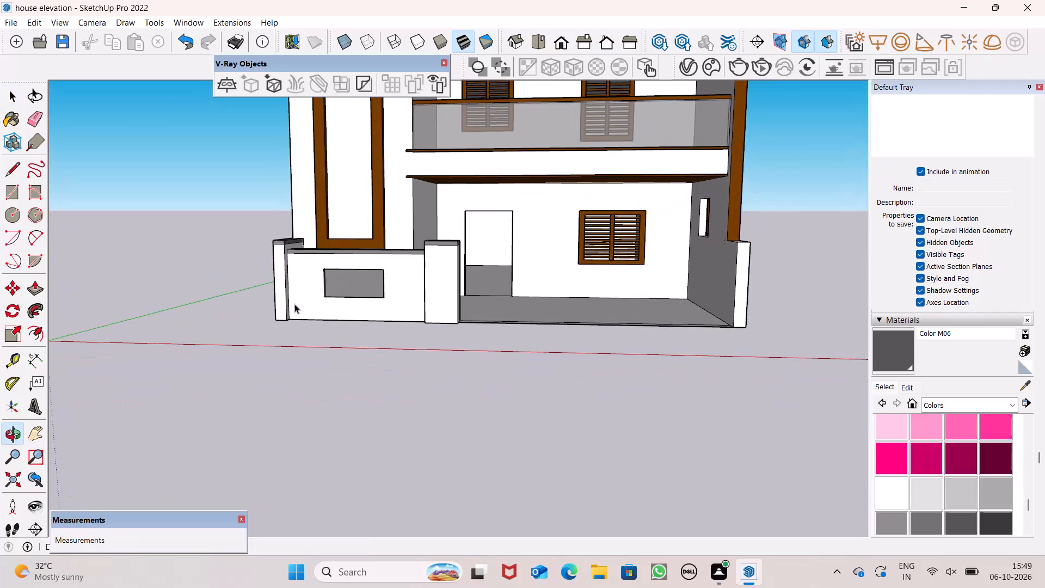
pyautogui.scroll(3, 294, 304)
pyautogui.moveTo(309, 325); pyautogui.dragTo(301, 457, button='middle')
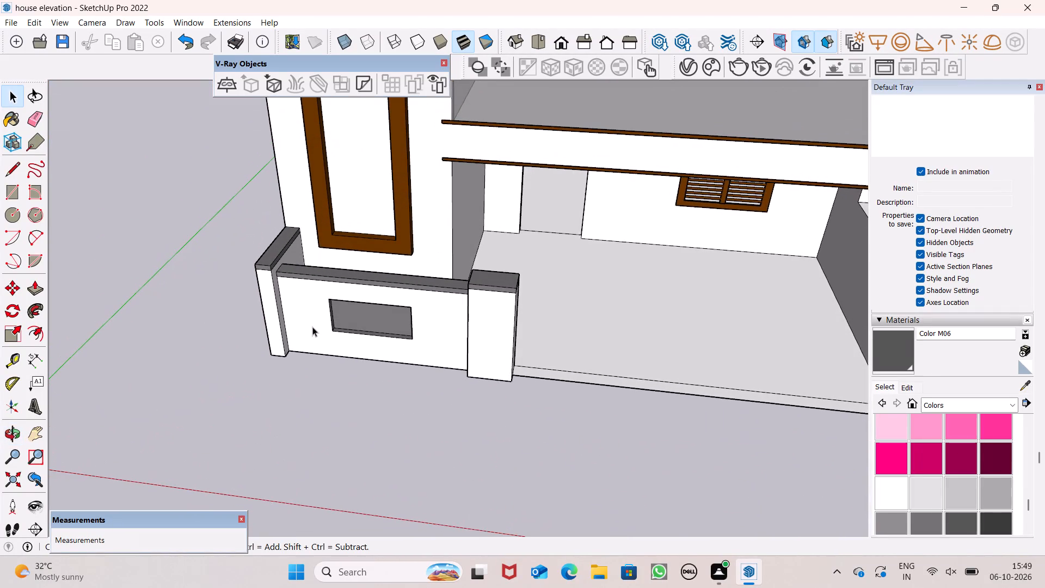
pyautogui.scroll(-3, 317, 320)
pyautogui.scroll(-5, 469, 206)
pyautogui.scroll(-2, 467, 277)
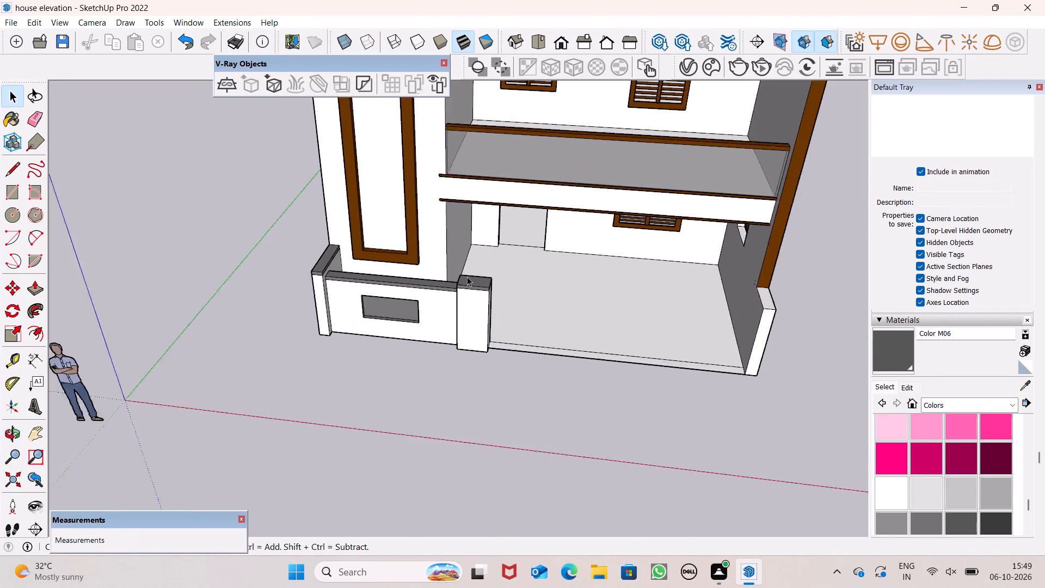
pyautogui.scroll(-4, 467, 277)
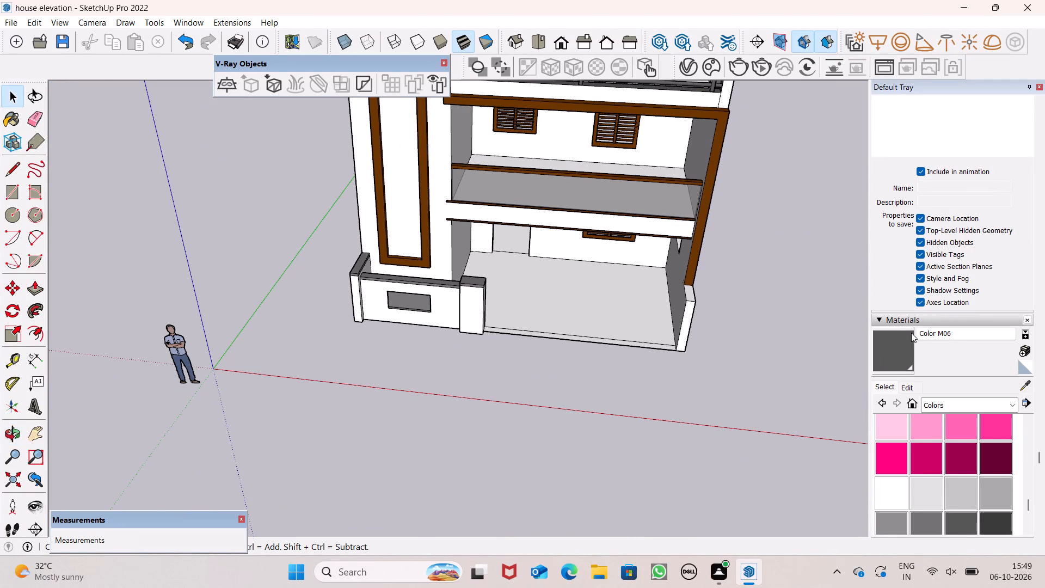
# Switch the material collection from Colors to Colors-Named.
pyautogui.scroll(-2, 911, 333)
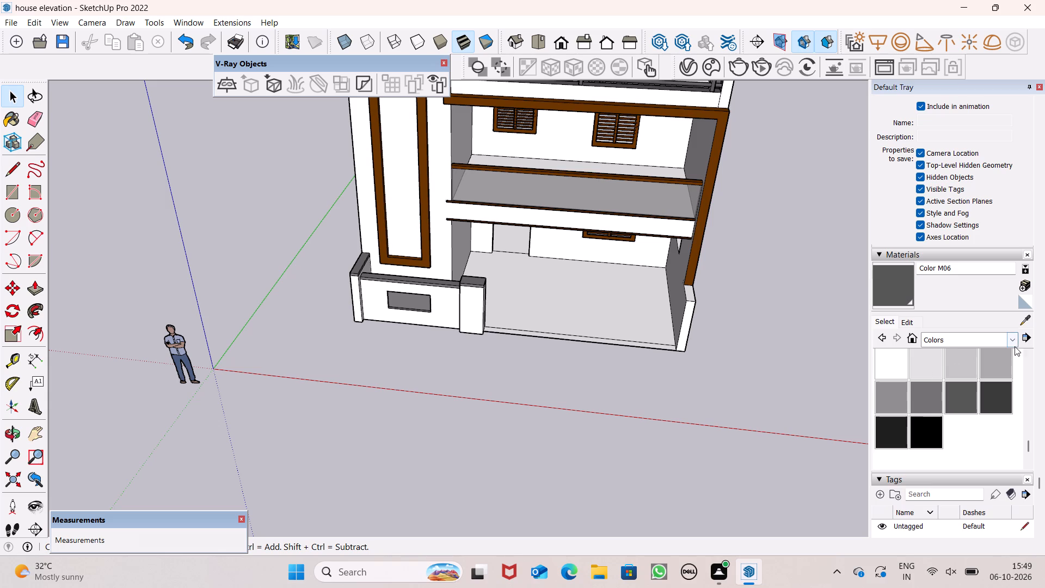
pyautogui.moveTo(1015, 344); pyautogui.dragTo(1011, 350)
pyautogui.click(947, 399)
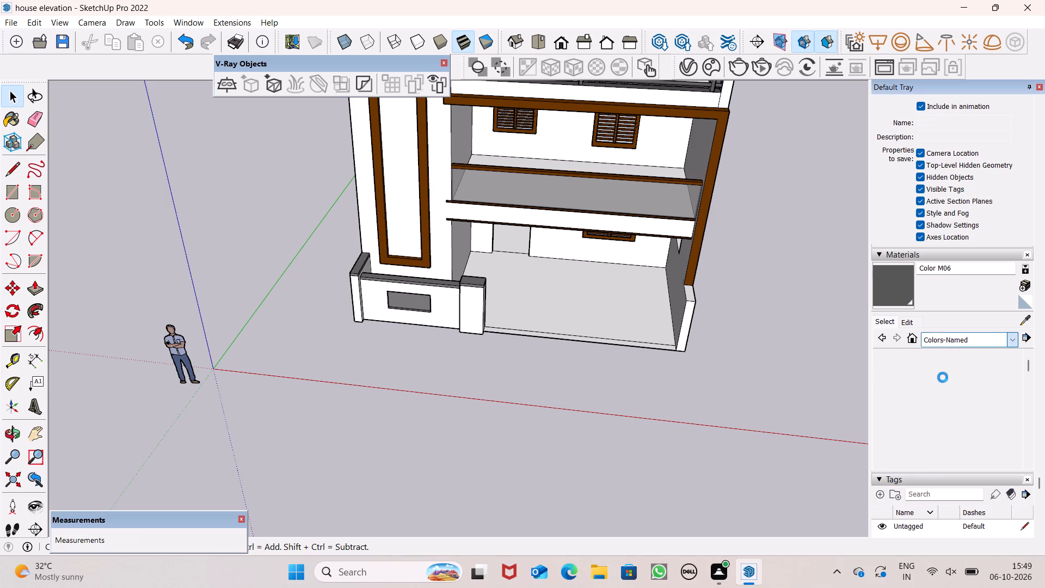
pyautogui.click(901, 443)
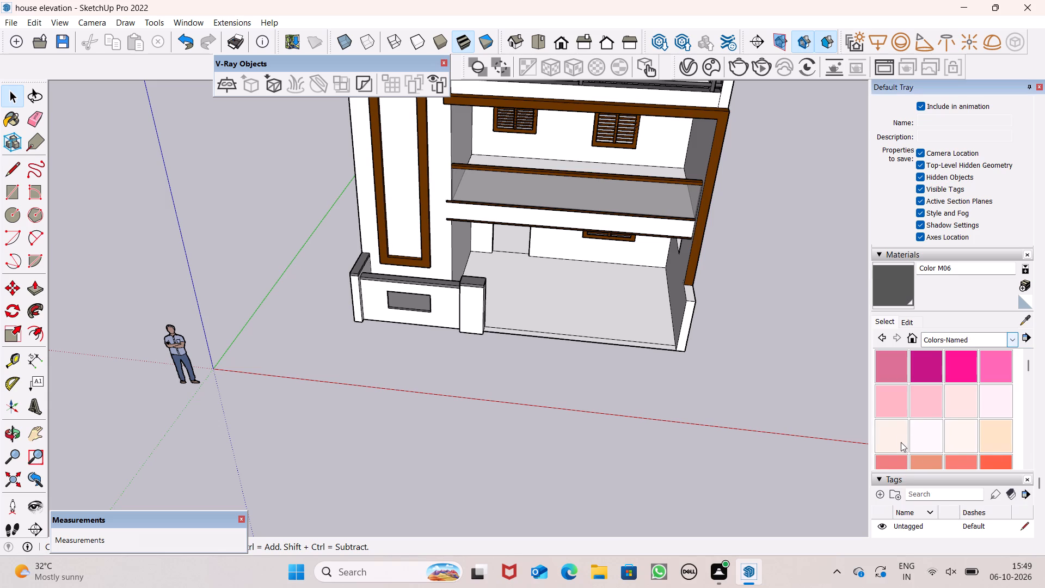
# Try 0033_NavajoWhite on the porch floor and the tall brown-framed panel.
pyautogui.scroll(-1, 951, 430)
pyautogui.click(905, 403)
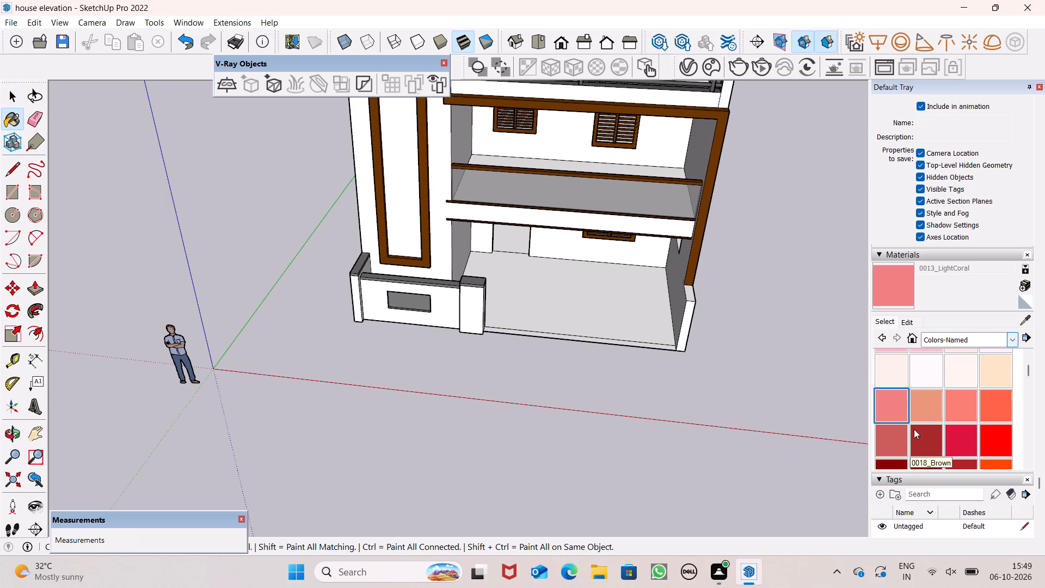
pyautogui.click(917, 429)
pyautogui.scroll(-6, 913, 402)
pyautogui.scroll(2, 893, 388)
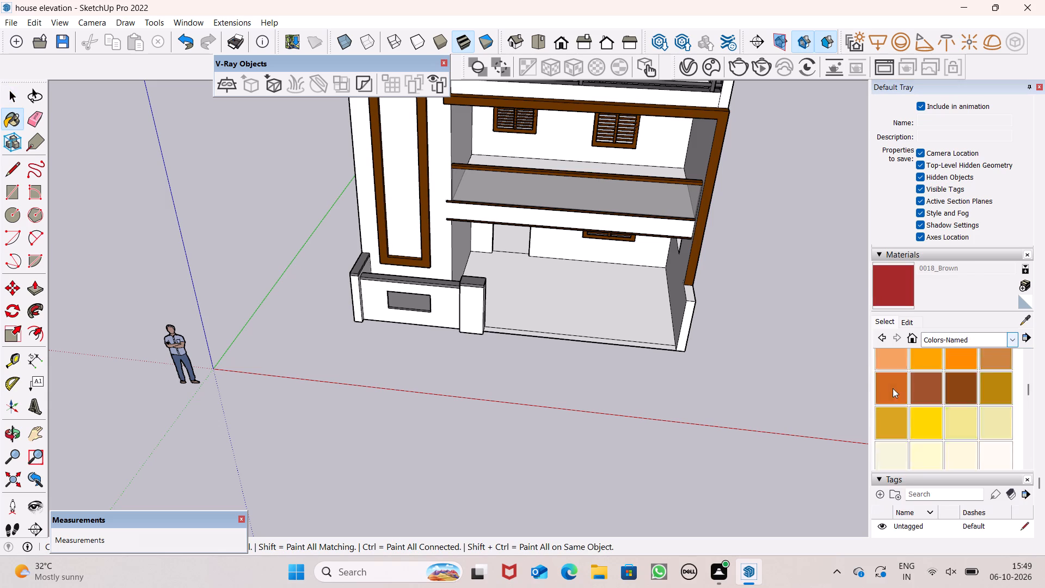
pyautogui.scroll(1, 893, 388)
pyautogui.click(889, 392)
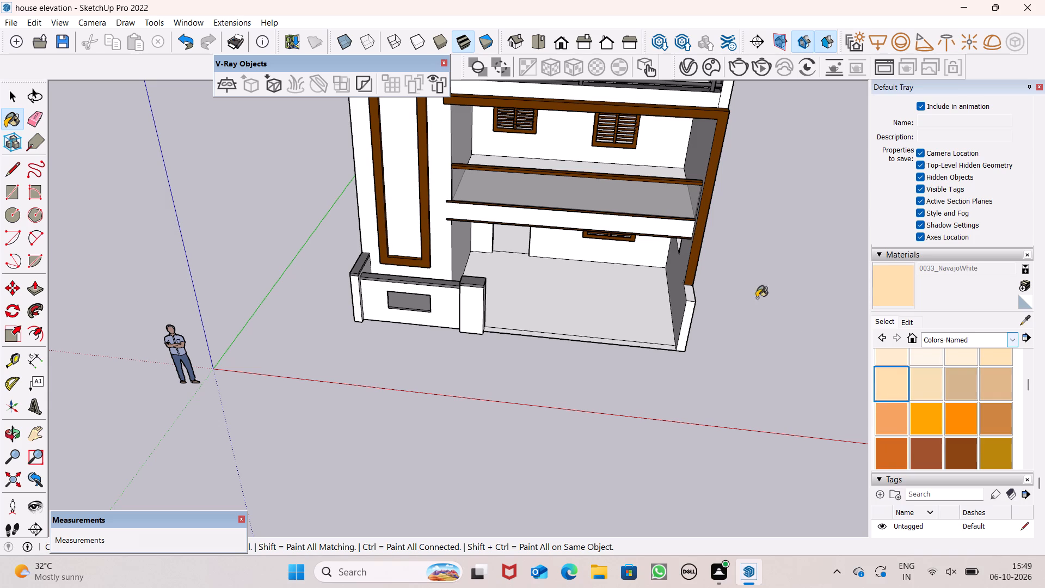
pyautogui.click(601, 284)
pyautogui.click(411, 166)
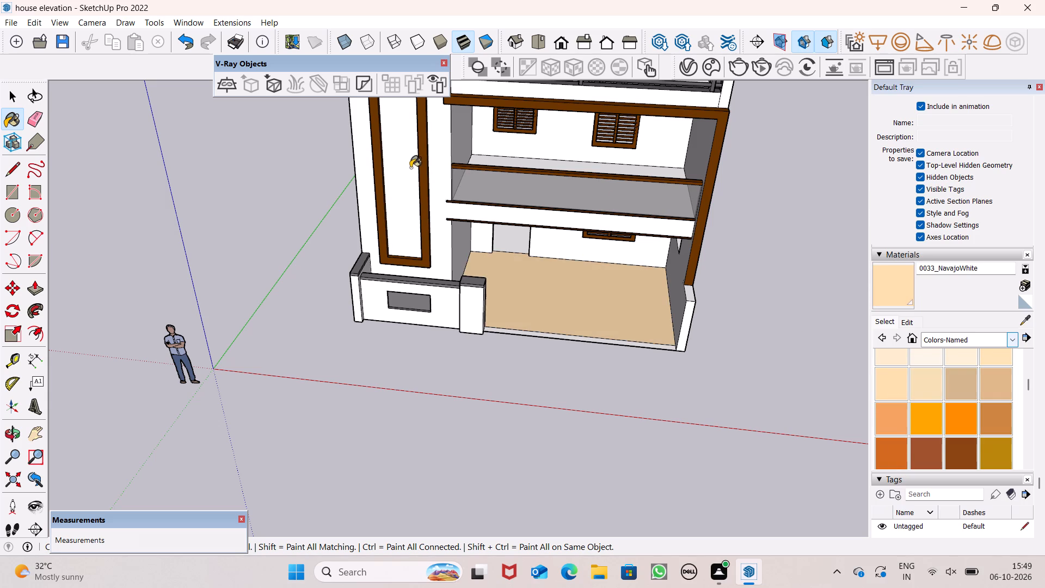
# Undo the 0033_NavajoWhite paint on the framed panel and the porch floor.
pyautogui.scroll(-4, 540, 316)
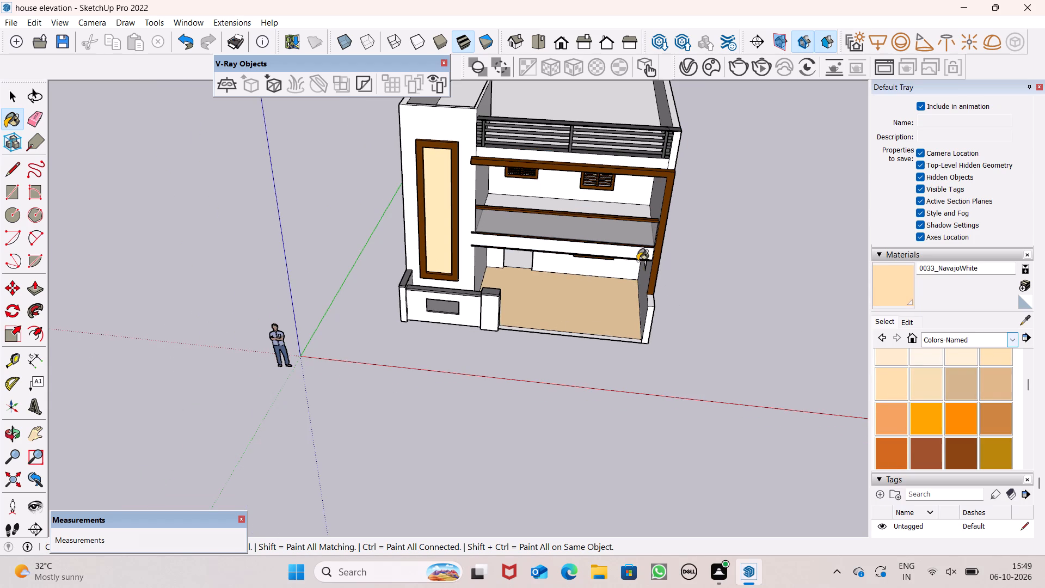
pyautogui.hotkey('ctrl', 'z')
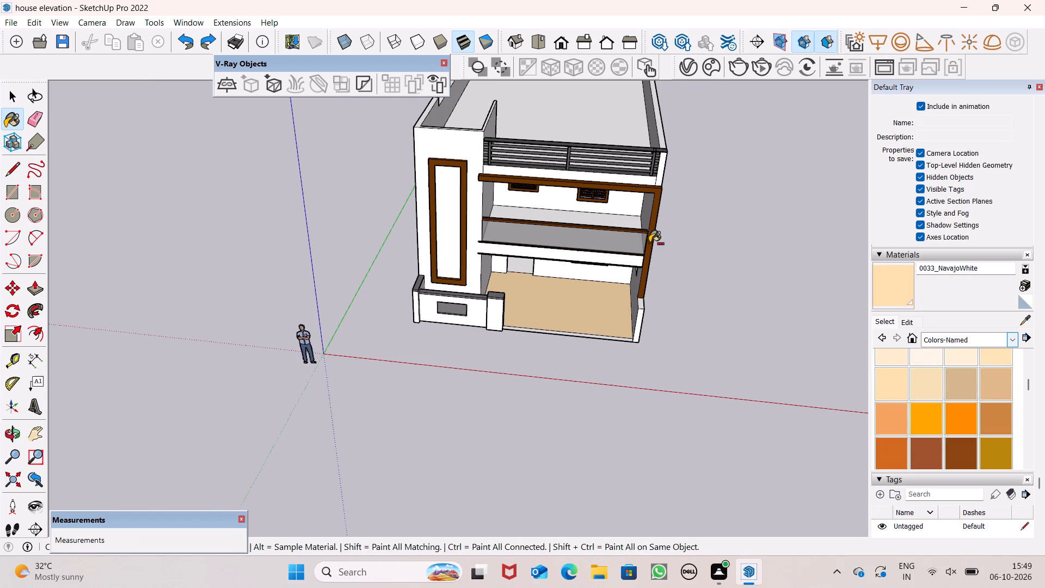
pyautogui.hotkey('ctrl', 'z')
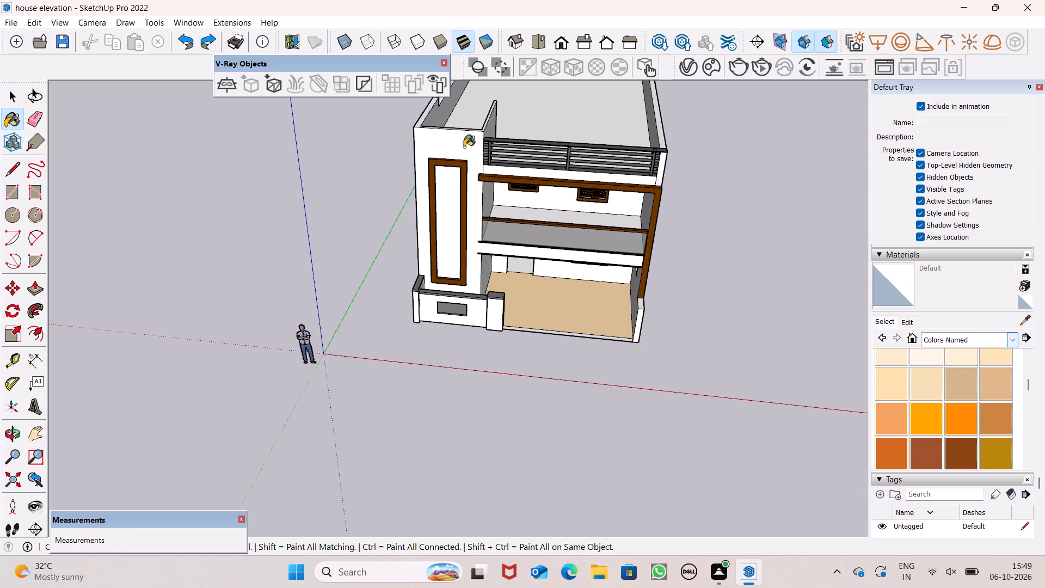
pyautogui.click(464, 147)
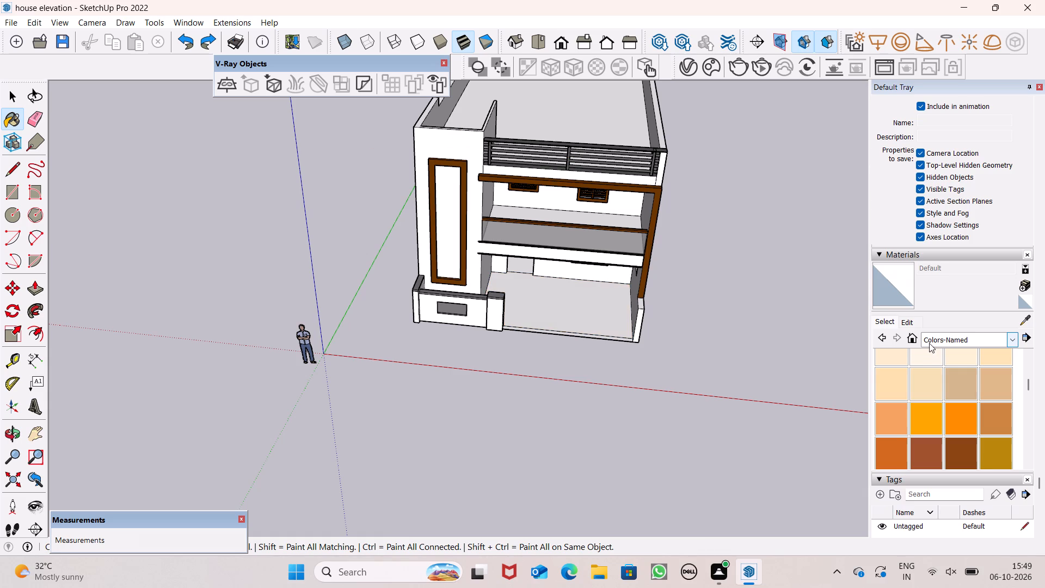
# Paint the tall front wall around the framed panel, the terrace parapet front and the first-floor rear wall with 0029_BlanchedAlmond.
pyautogui.moveTo(920, 354); pyautogui.dragTo(914, 354)
pyautogui.click(925, 354)
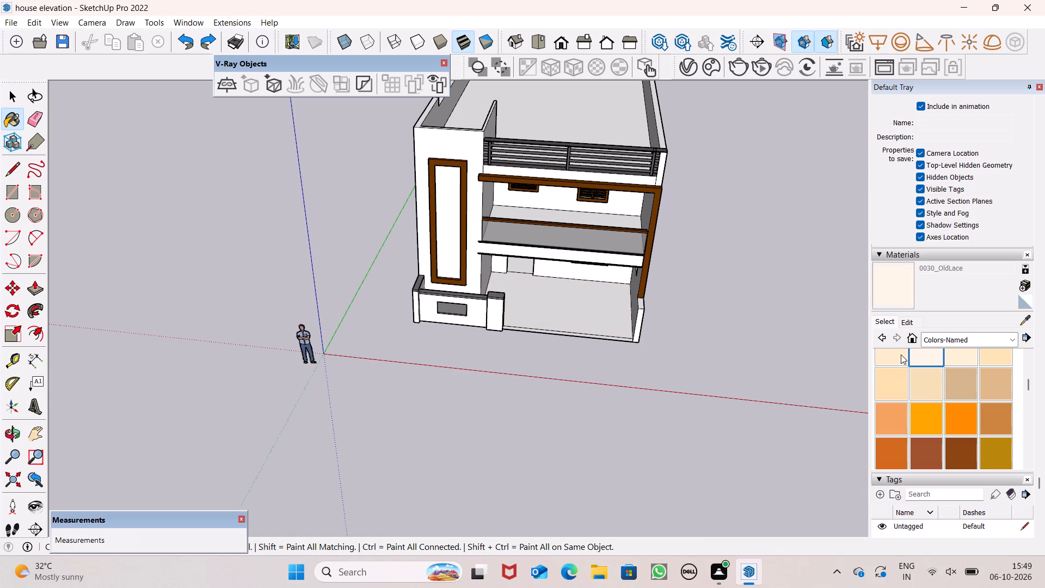
pyautogui.click(898, 355)
pyautogui.moveTo(326, 170); pyautogui.dragTo(395, 63, button='middle')
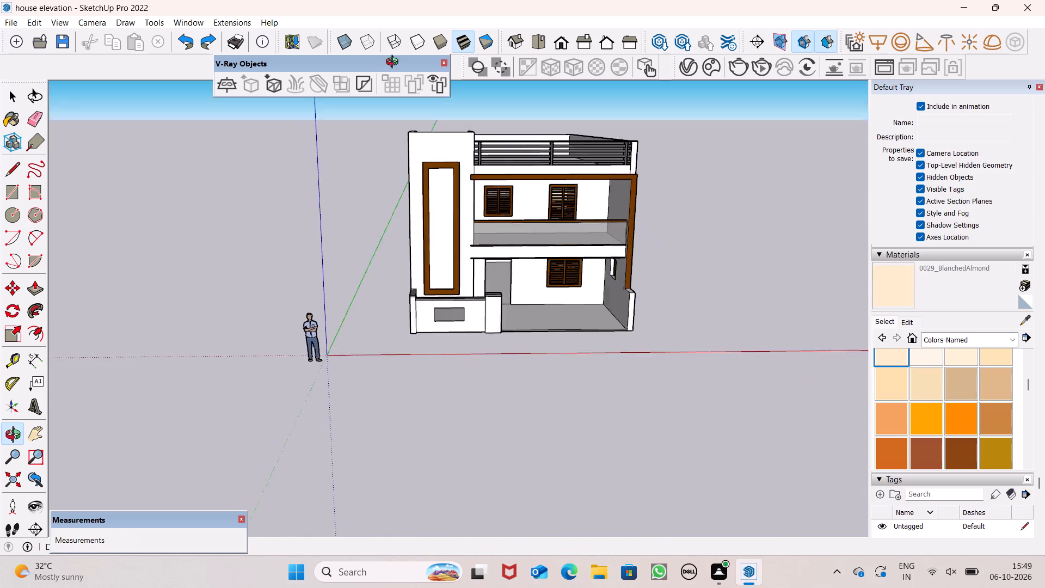
pyautogui.moveTo(395, 63); pyautogui.dragTo(397, 59, button='middle')
pyautogui.scroll(6, 443, 150)
pyautogui.click(446, 148)
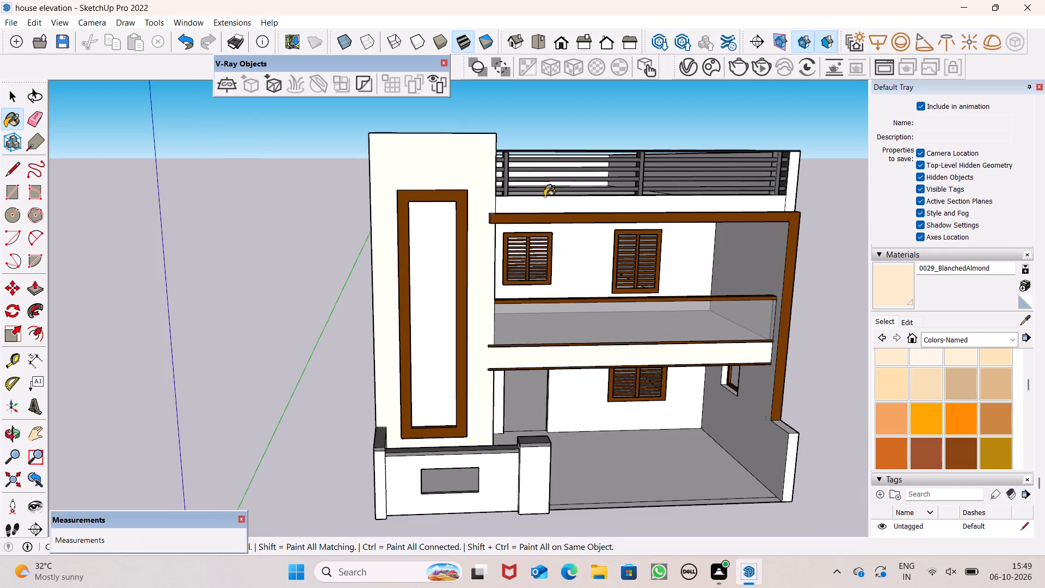
pyautogui.scroll(4, 570, 208)
pyautogui.scroll(-1, 574, 211)
pyautogui.scroll(3, 574, 211)
pyautogui.click(574, 208)
pyautogui.click(583, 309)
pyautogui.scroll(-4, 574, 292)
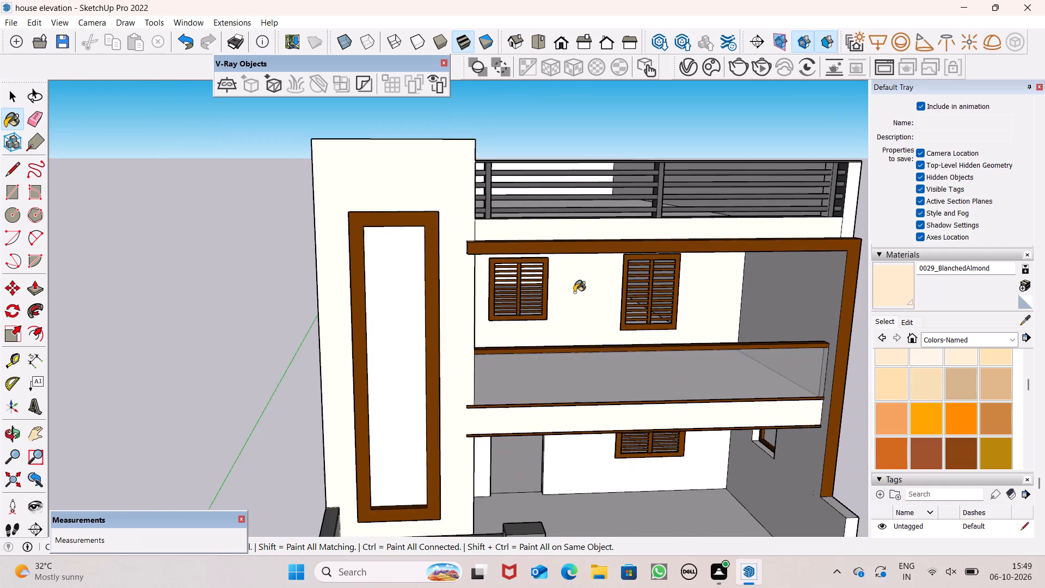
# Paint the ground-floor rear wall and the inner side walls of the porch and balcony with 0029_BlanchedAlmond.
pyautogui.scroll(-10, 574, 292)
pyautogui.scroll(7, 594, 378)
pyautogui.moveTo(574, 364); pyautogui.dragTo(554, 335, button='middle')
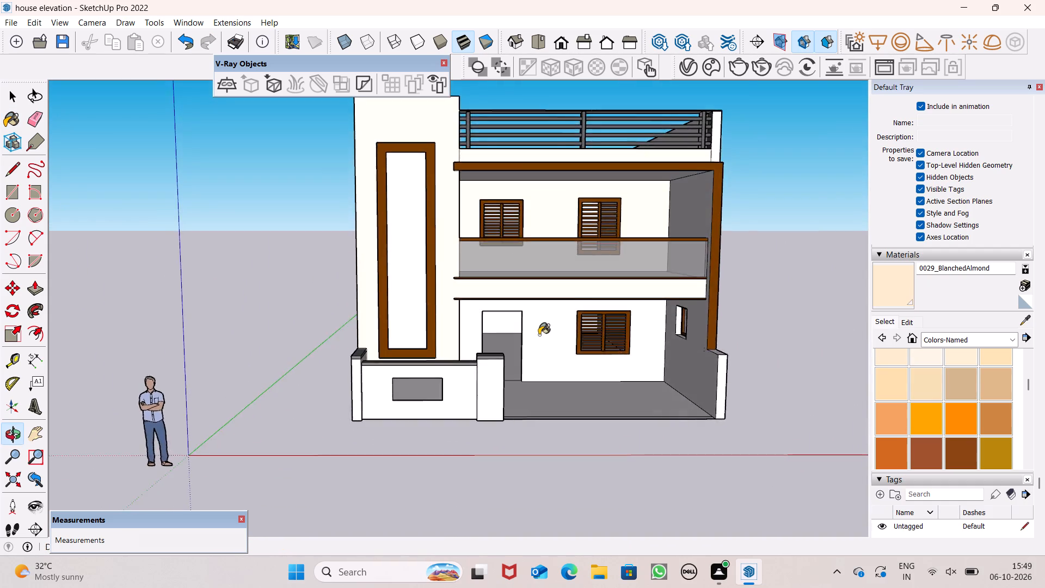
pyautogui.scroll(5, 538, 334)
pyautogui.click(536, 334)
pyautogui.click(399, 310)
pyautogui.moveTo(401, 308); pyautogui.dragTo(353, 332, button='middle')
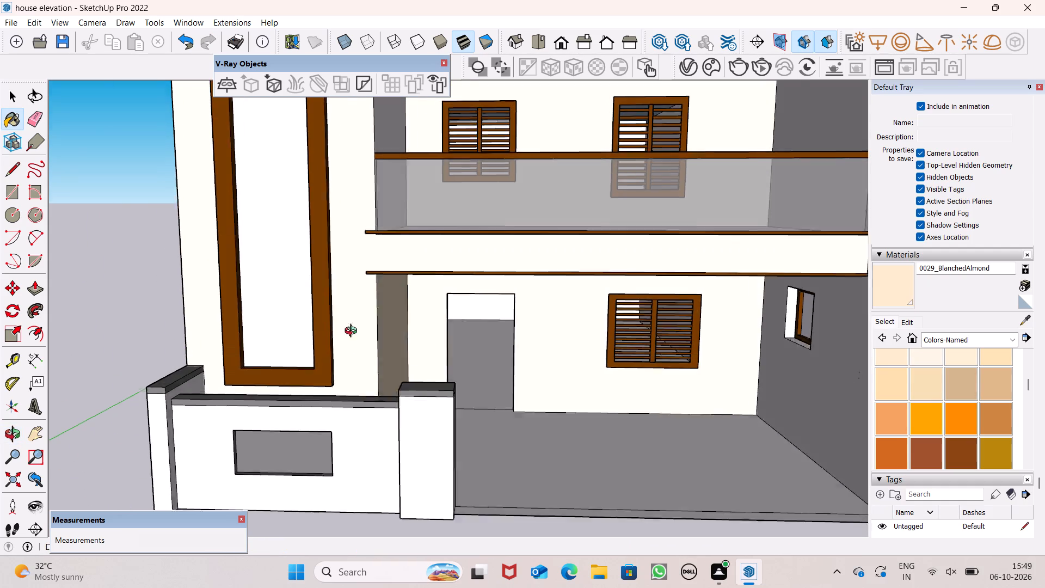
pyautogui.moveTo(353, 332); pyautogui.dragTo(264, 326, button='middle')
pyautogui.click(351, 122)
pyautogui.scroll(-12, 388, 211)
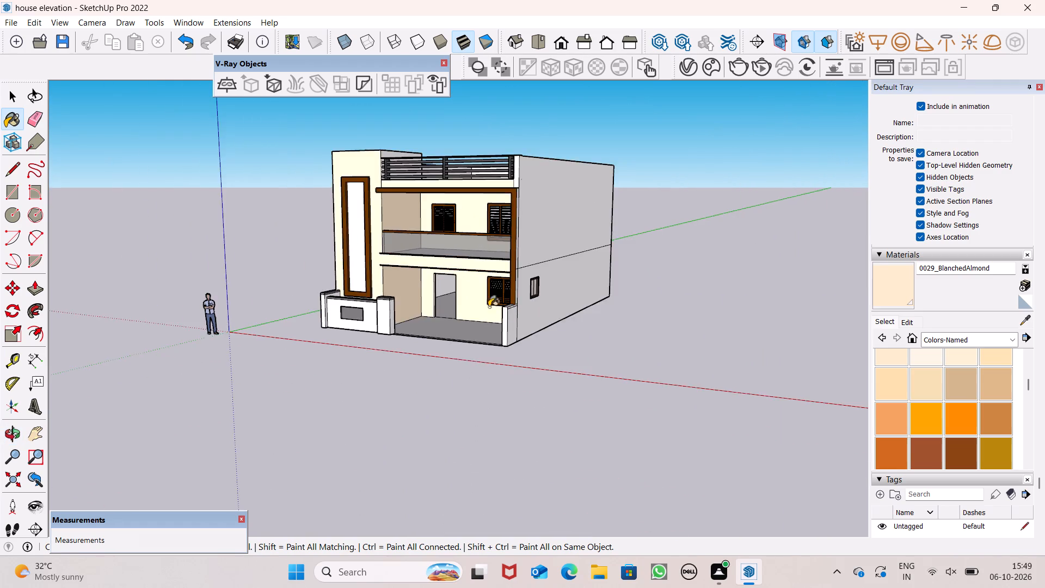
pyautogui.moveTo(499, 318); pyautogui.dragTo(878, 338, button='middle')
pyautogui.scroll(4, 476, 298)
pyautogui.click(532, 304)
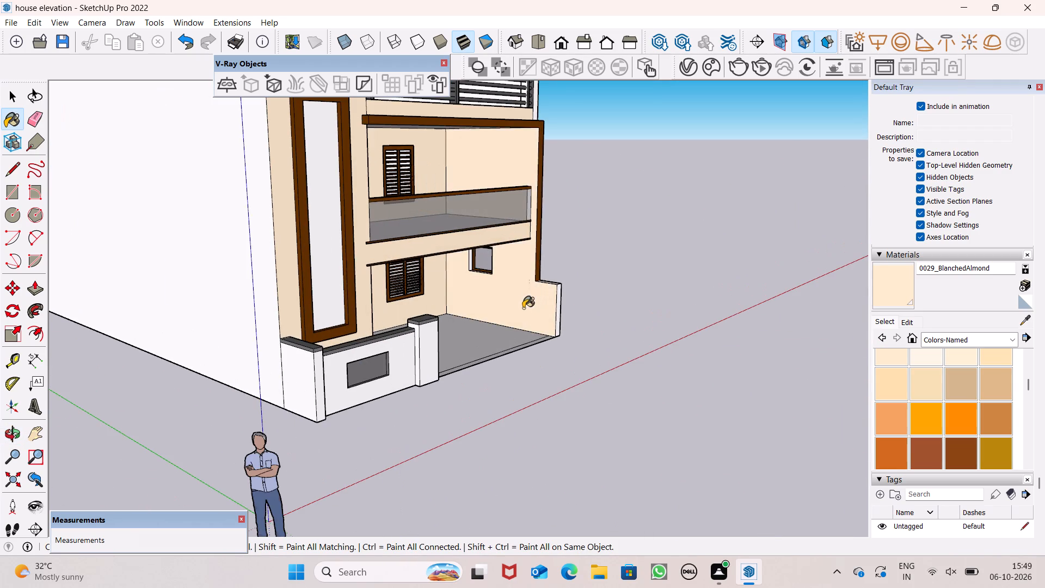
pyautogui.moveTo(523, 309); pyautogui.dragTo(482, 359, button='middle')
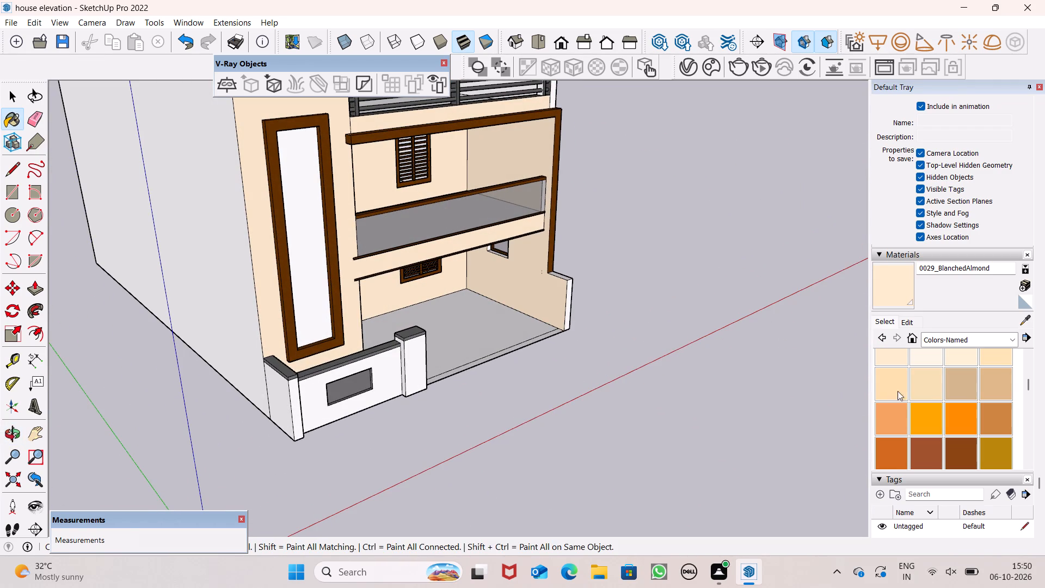
# Repaint the balcony's two inner side walls, the first-floor rear wall and the tall front wall around the framed panel with 0034_Wheat.
pyautogui.click(926, 387)
pyautogui.click(510, 160)
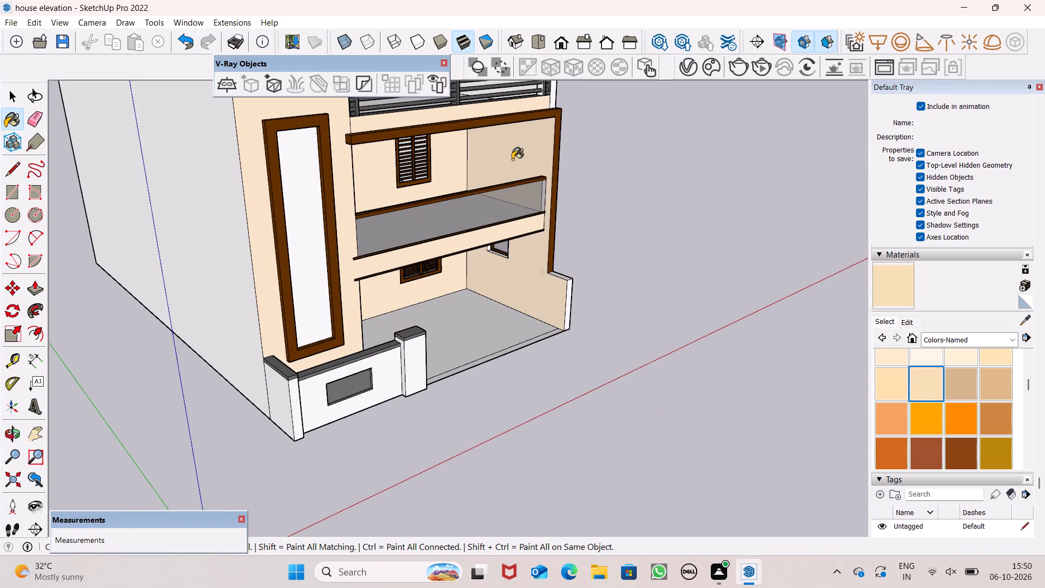
pyautogui.click(451, 185)
pyautogui.moveTo(489, 253); pyautogui.dragTo(282, 240, button='middle')
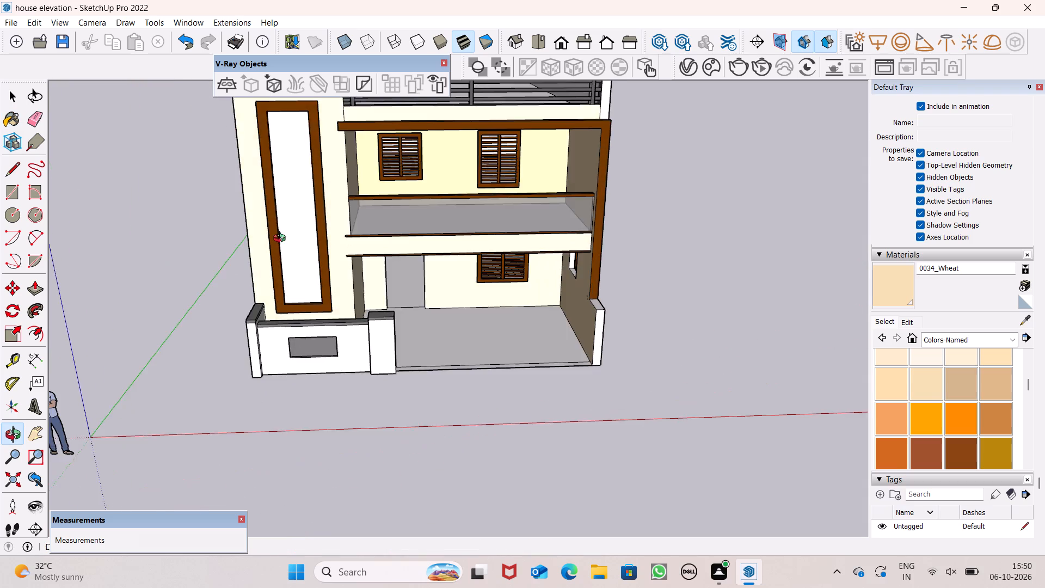
pyautogui.moveTo(282, 240); pyautogui.dragTo(239, 234, button='middle')
pyautogui.scroll(1, 341, 172)
pyautogui.moveTo(341, 171); pyautogui.dragTo(347, 171)
pyautogui.click(371, 157)
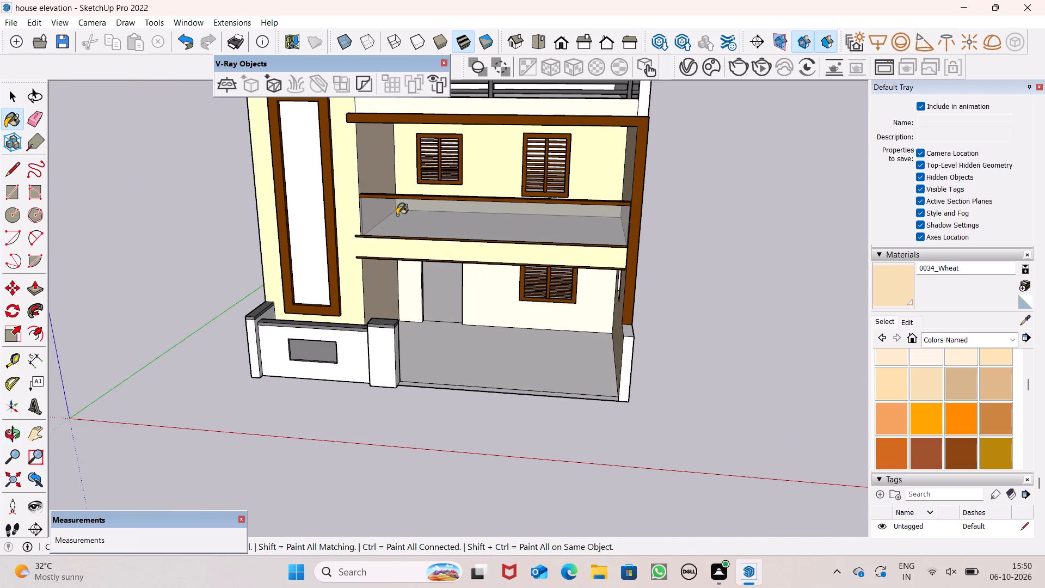
# Repaint the ground-floor rear wall and both inner side walls of the porch with 0034_Wheat.
pyautogui.moveTo(401, 218); pyautogui.dragTo(344, 84, button='middle')
pyautogui.click(507, 292)
pyautogui.click(382, 277)
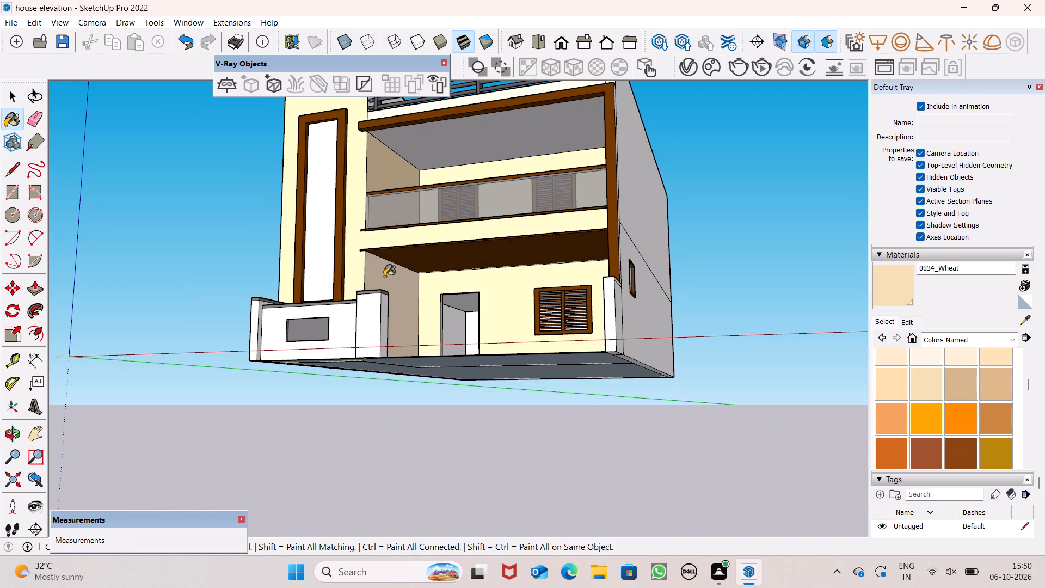
pyautogui.moveTo(448, 274); pyautogui.dragTo(718, 315, button='middle')
pyautogui.scroll(1, 718, 315)
pyautogui.click(637, 326)
pyautogui.scroll(-5, 630, 291)
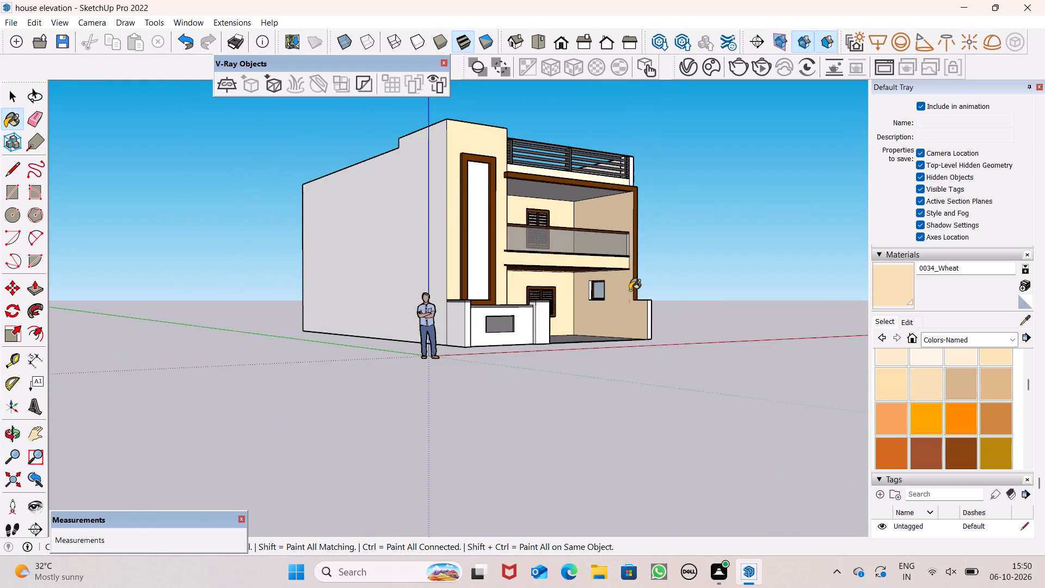
# Paint the building's large outer side wall beside the framed panel and the compound wall's outer side face with 0034_Wheat.
pyautogui.moveTo(628, 285); pyautogui.dragTo(736, 323, button='middle')
pyautogui.scroll(1, 555, 261)
pyautogui.click(422, 206)
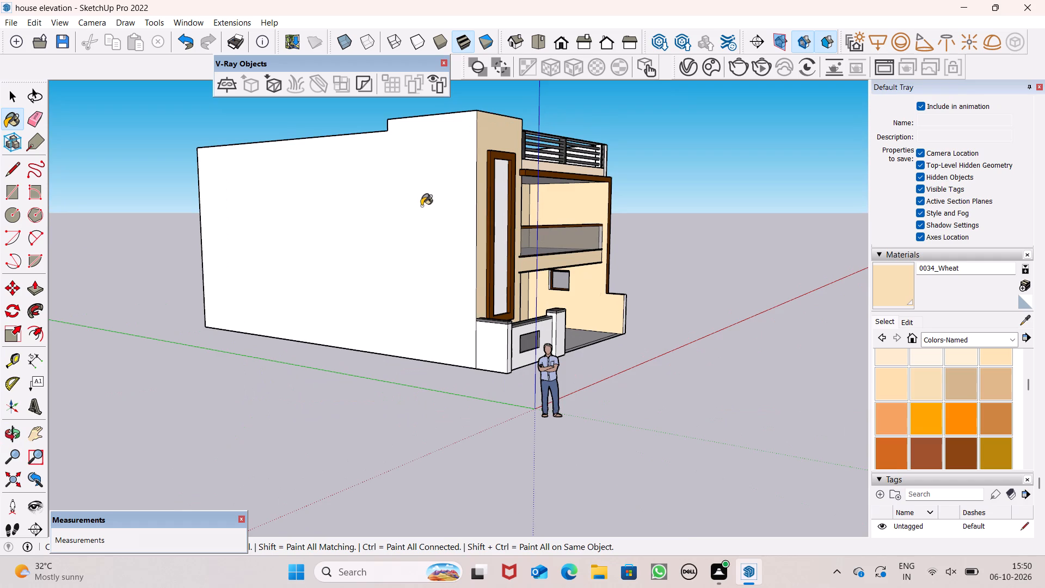
pyautogui.moveTo(501, 256); pyautogui.dragTo(519, 286, button='middle')
pyautogui.scroll(1, 519, 286)
pyautogui.click(503, 372)
pyautogui.moveTo(549, 384); pyautogui.dragTo(508, 393, button='middle')
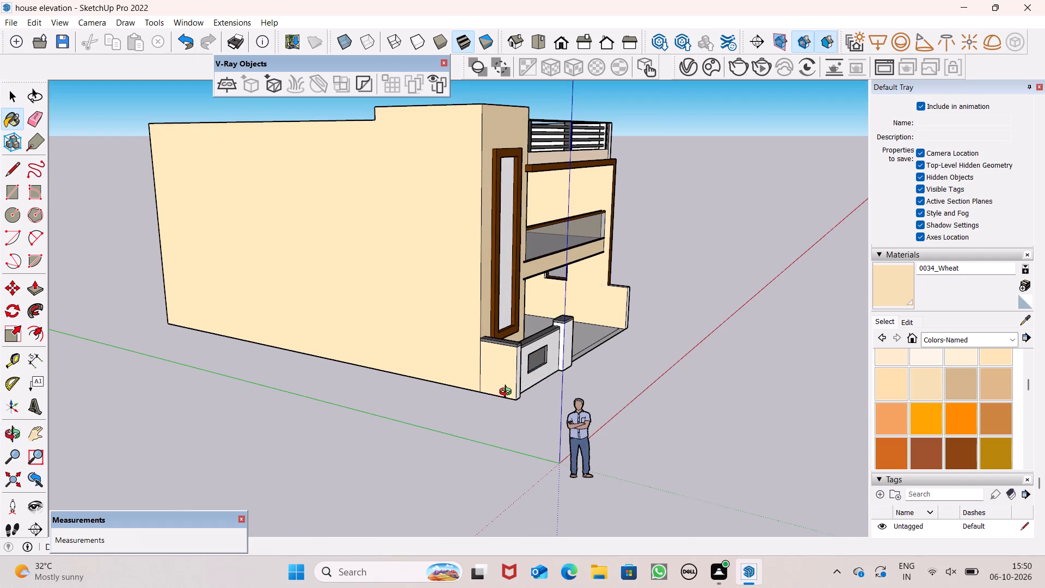
# Paint the compound wall's front face, the fronts of both its pillars and the larger pillar's recess-side face with 0034_Wheat.
pyautogui.moveTo(508, 393); pyautogui.dragTo(370, 360, button='middle')
pyautogui.scroll(6, 435, 345)
pyautogui.click(430, 358)
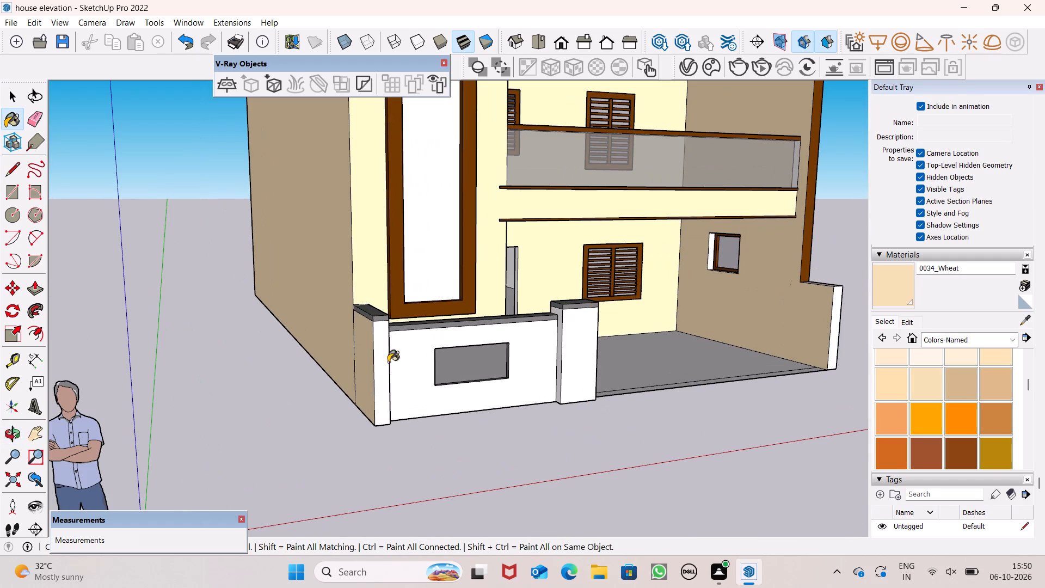
pyautogui.moveTo(380, 362); pyautogui.dragTo(392, 362)
pyautogui.click(596, 355)
pyautogui.scroll(4, 557, 351)
pyautogui.scroll(-1, 557, 351)
pyautogui.scroll(3, 557, 351)
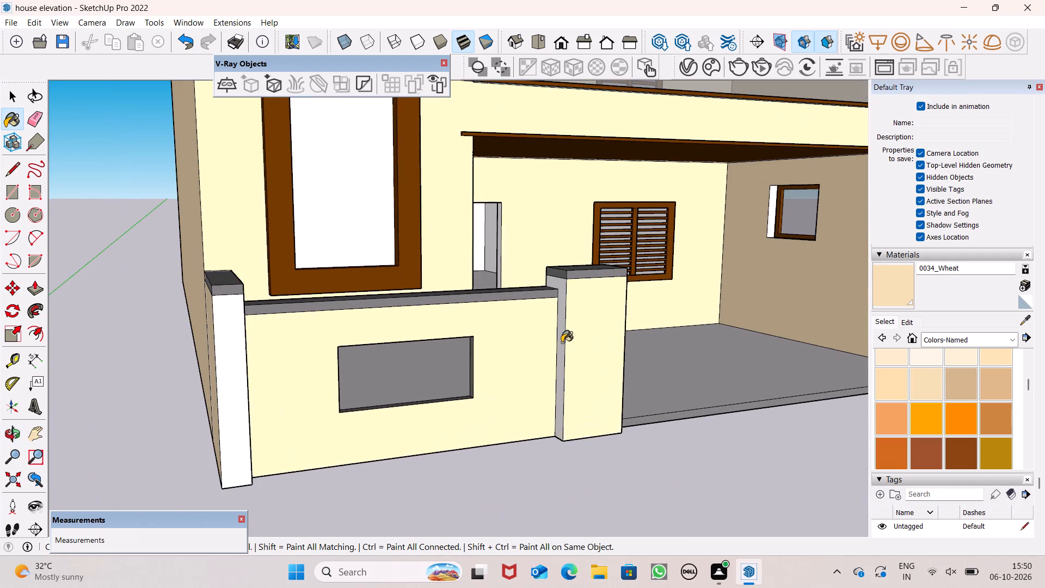
pyautogui.click(562, 342)
pyautogui.click(174, 358)
pyautogui.scroll(-4, 281, 309)
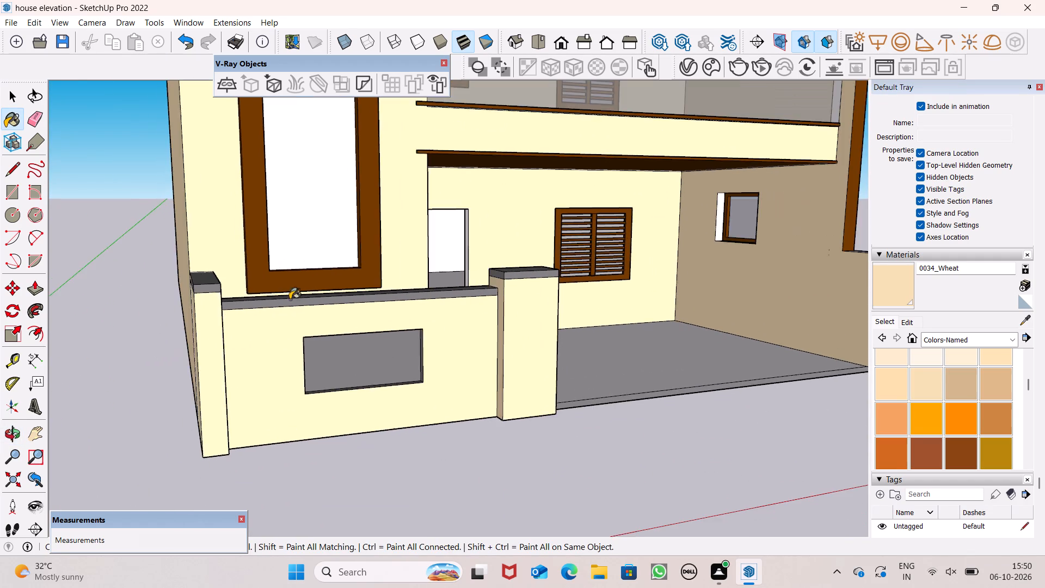
# Paint the larger compound-wall pillar's porch-opening side and the outer end pillar's inner side face with 0034_Wheat.
pyautogui.scroll(-8, 324, 291)
pyautogui.moveTo(405, 320); pyautogui.dragTo(84, 430, button='middle')
pyautogui.scroll(2, 332, 318)
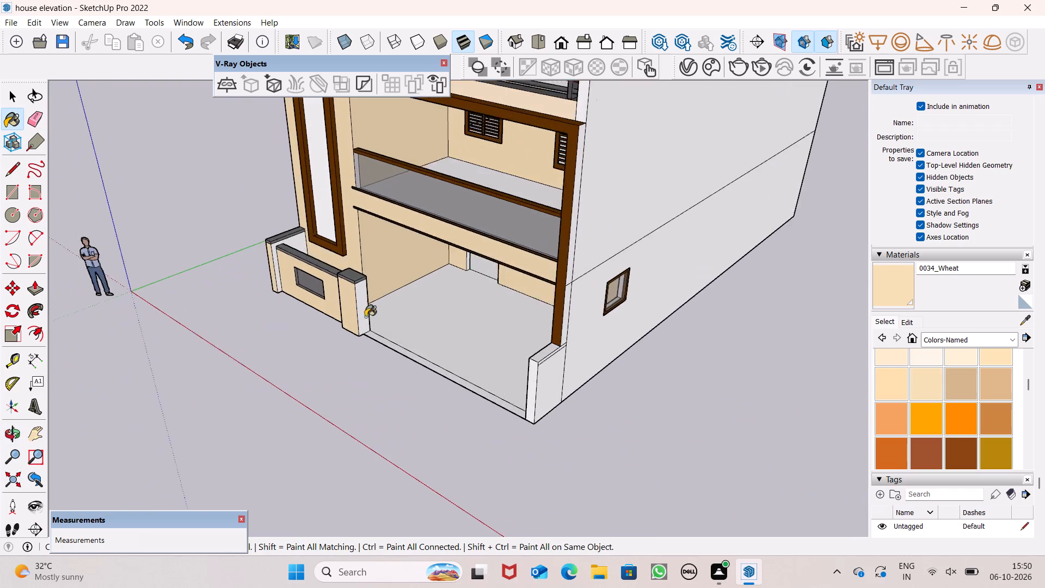
pyautogui.scroll(5, 365, 317)
pyautogui.click(350, 298)
pyautogui.scroll(7, 222, 250)
pyautogui.click(168, 206)
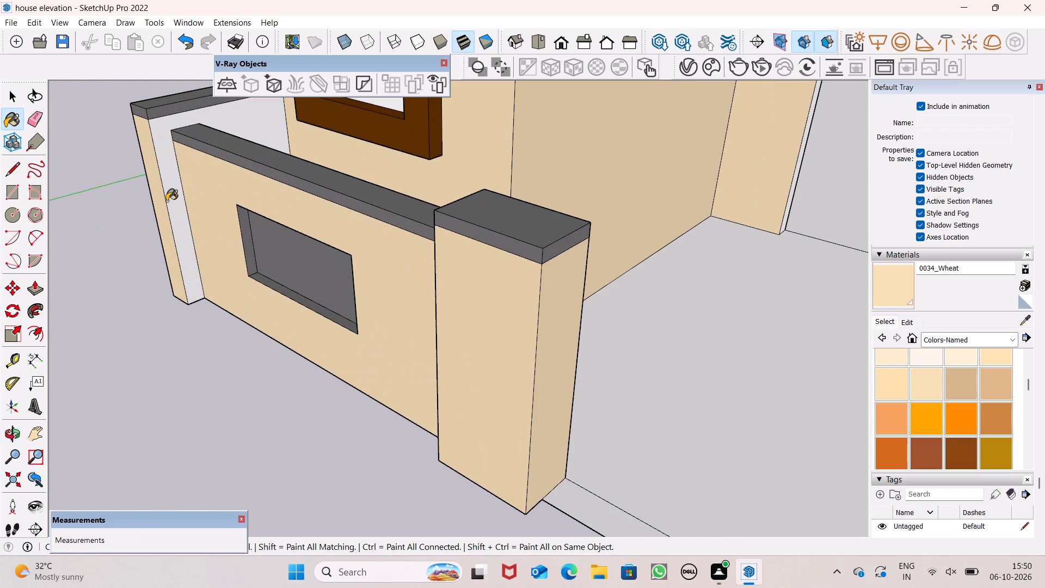
pyautogui.click(173, 190)
# Paint the porch-side rear face of the larger compound-wall pillar with 0034_Wheat.
pyautogui.scroll(-9, 260, 219)
pyautogui.scroll(-1, 354, 246)
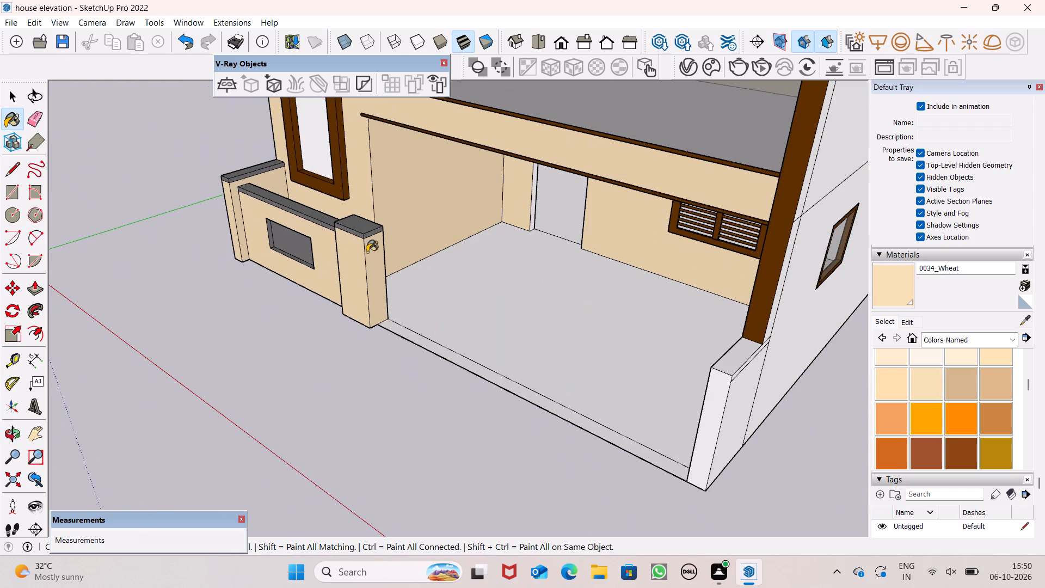
pyautogui.scroll(7, 571, 214)
pyautogui.scroll(-9, 569, 207)
pyautogui.moveTo(524, 241); pyautogui.dragTo(397, 303, button='middle')
pyautogui.scroll(10, 408, 236)
pyautogui.moveTo(418, 238); pyautogui.dragTo(294, 275, button='middle')
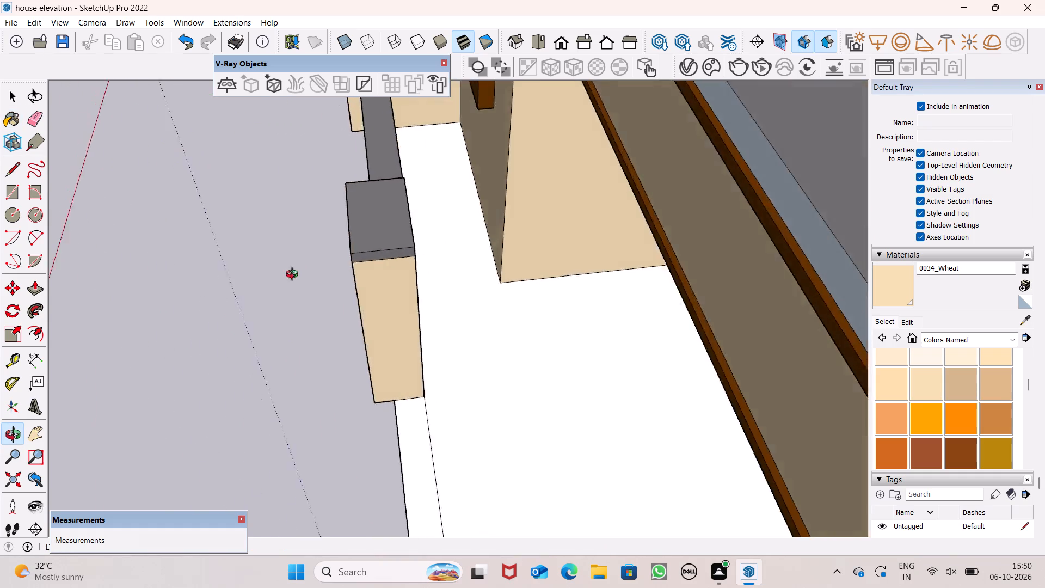
pyautogui.moveTo(294, 275); pyautogui.dragTo(284, 279, button='middle')
pyautogui.scroll(1, 415, 242)
pyautogui.click(422, 226)
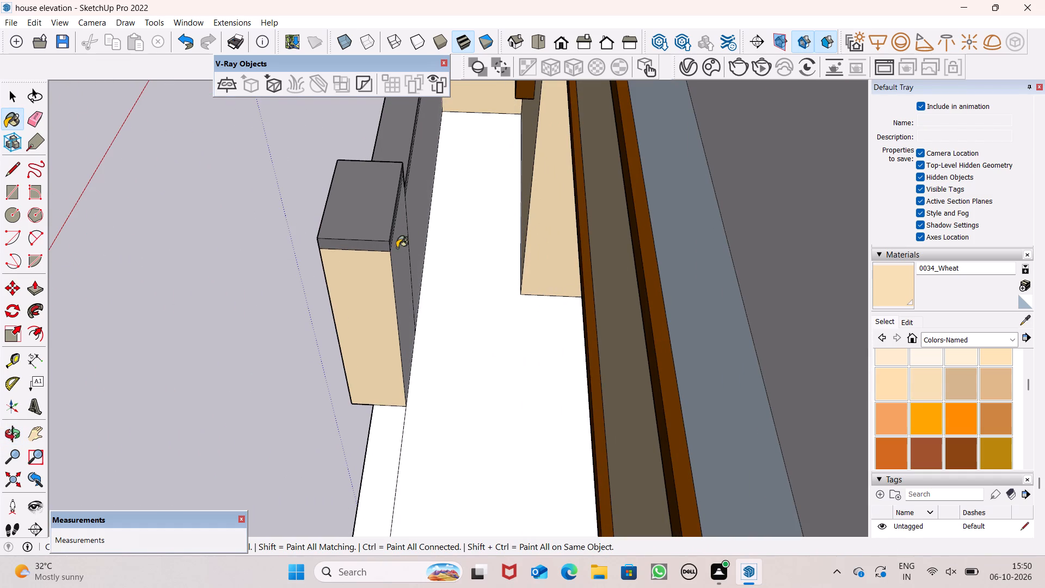
pyautogui.click(397, 248)
# Paint the upper part of the building's outer side wall, on the side with the small window, with 0034_Wheat.
pyautogui.scroll(-7, 413, 236)
pyautogui.moveTo(419, 271); pyautogui.dragTo(878, 192, button='middle')
pyautogui.scroll(-2, 493, 212)
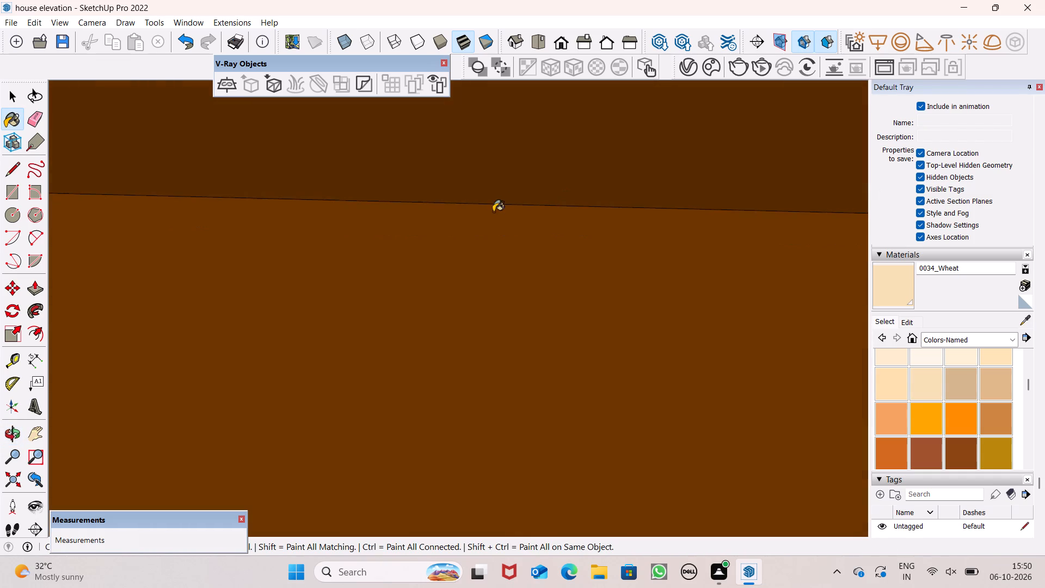
pyautogui.scroll(-2, 493, 212)
pyautogui.moveTo(540, 448); pyautogui.dragTo(802, 242, button='middle')
pyautogui.scroll(1, 802, 242)
pyautogui.moveTo(581, 349); pyautogui.dragTo(679, 324, button='middle')
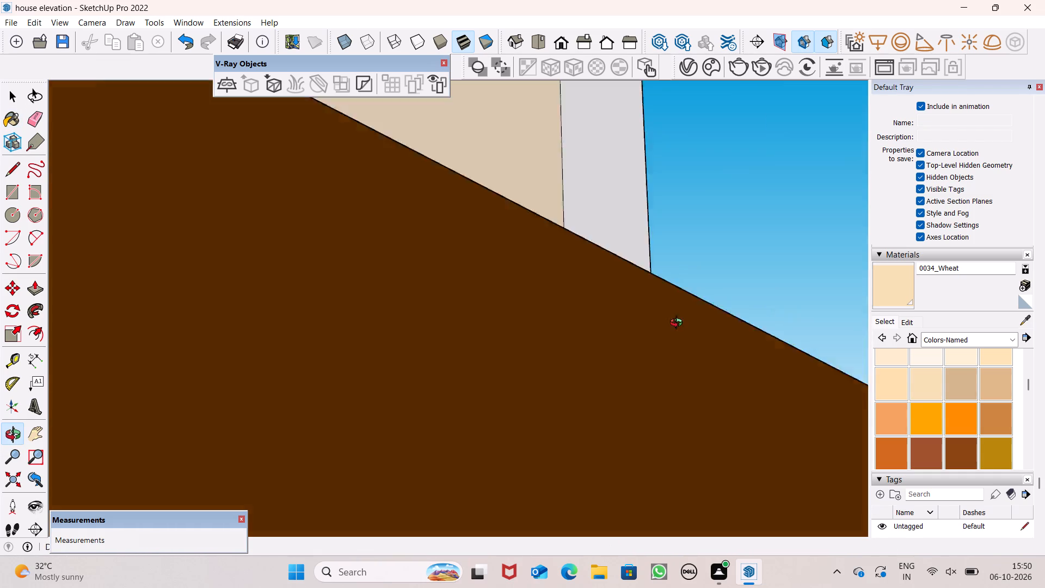
pyautogui.moveTo(679, 324); pyautogui.dragTo(810, 257, button='middle')
pyautogui.moveTo(558, 317); pyautogui.dragTo(654, 297, button='middle')
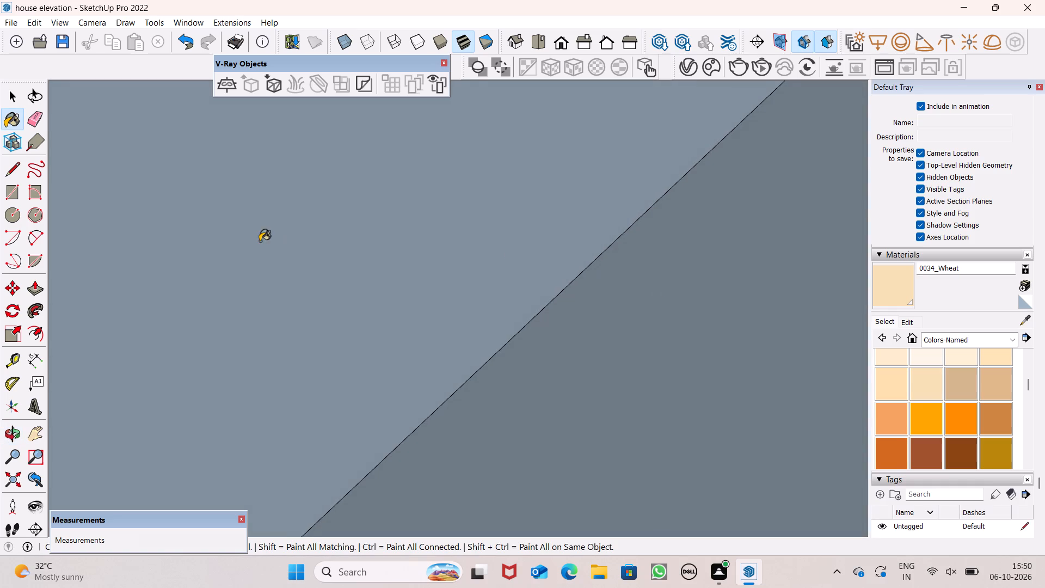
pyautogui.scroll(-16, 260, 241)
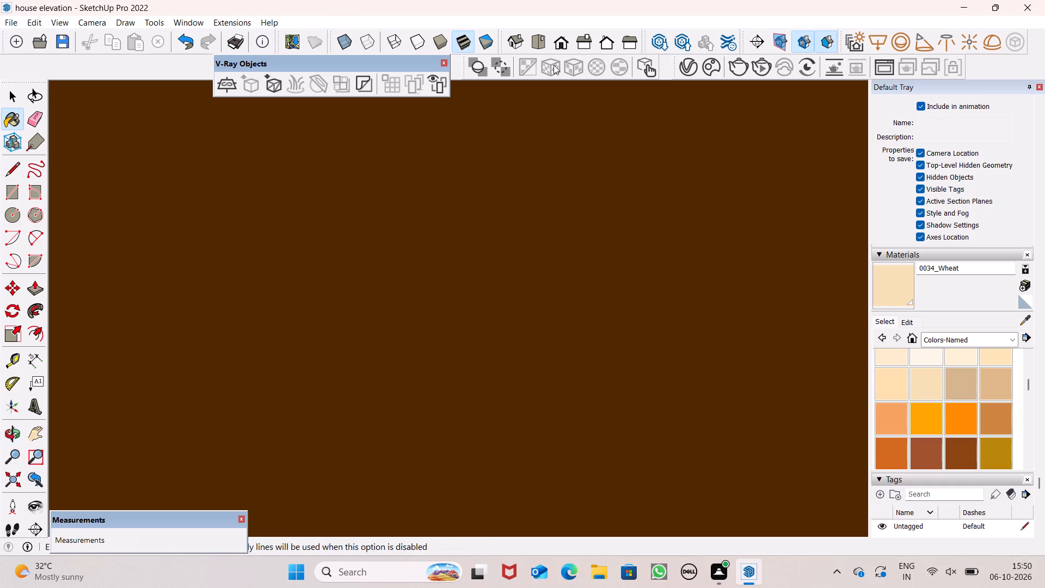
pyautogui.click(544, 54)
pyautogui.click(542, 44)
pyautogui.scroll(-9, 522, 261)
pyautogui.scroll(1, 554, 347)
pyautogui.scroll(-11, 524, 322)
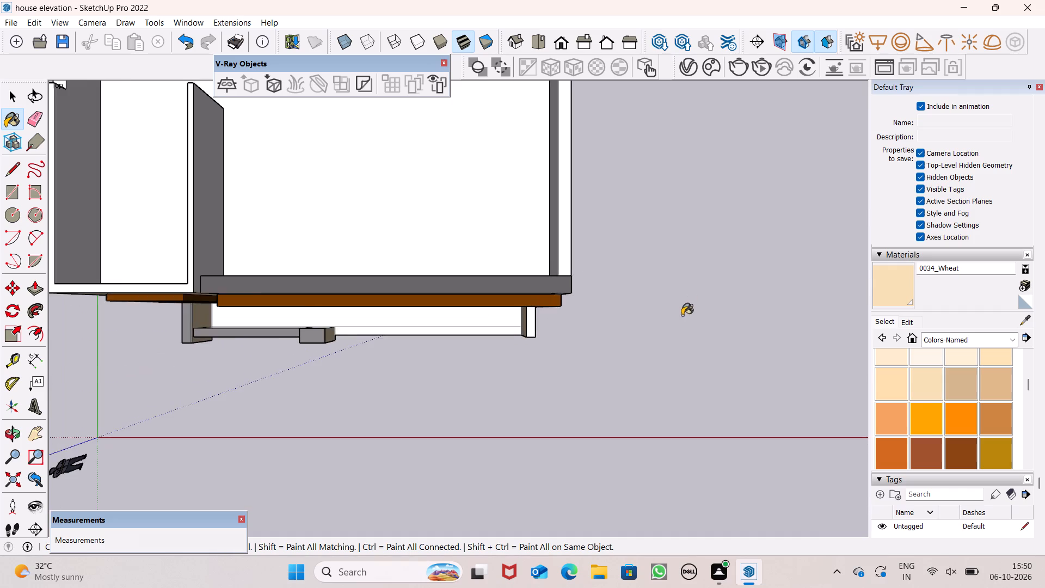
pyautogui.scroll(-5, 610, 307)
pyautogui.moveTo(574, 382); pyautogui.dragTo(524, 161, button='middle')
pyautogui.scroll(-2, 554, 323)
pyautogui.moveTo(574, 371); pyautogui.dragTo(533, 230, button='middle')
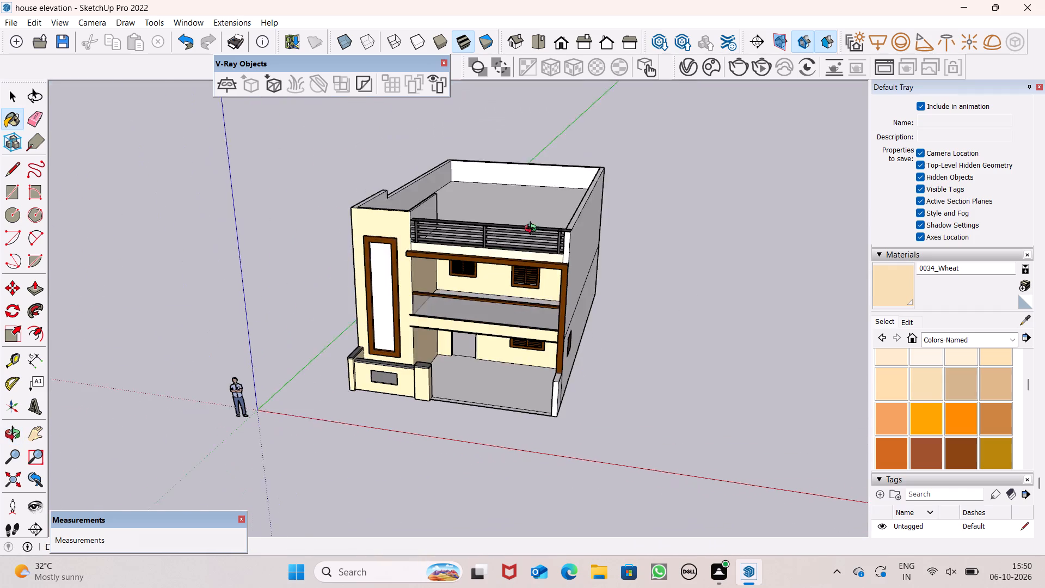
pyautogui.moveTo(533, 230); pyautogui.dragTo(531, 223, button='middle')
pyautogui.scroll(1, 535, 305)
pyautogui.scroll(-1, 537, 306)
pyautogui.scroll(1, 546, 310)
pyautogui.moveTo(562, 338); pyautogui.dragTo(429, 374, button='middle')
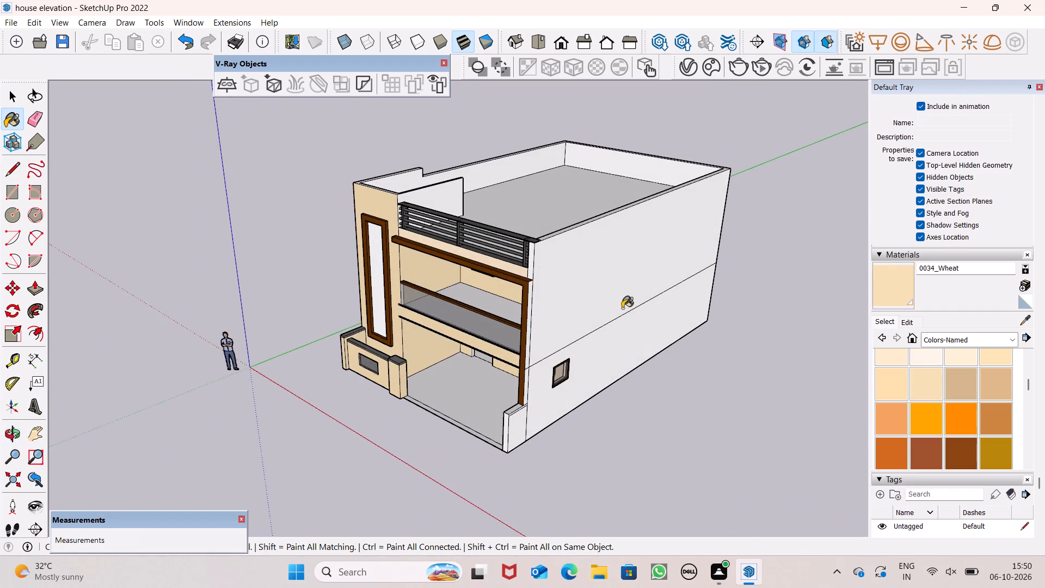
pyautogui.click(622, 308)
# Paint both parts of the narrow strip at the side wall's front edge and the ground-floor side wall around the window with 0034_Wheat.
pyautogui.moveTo(567, 341); pyautogui.dragTo(390, 345, button='middle')
pyautogui.scroll(1, 390, 357)
pyautogui.scroll(4, 458, 389)
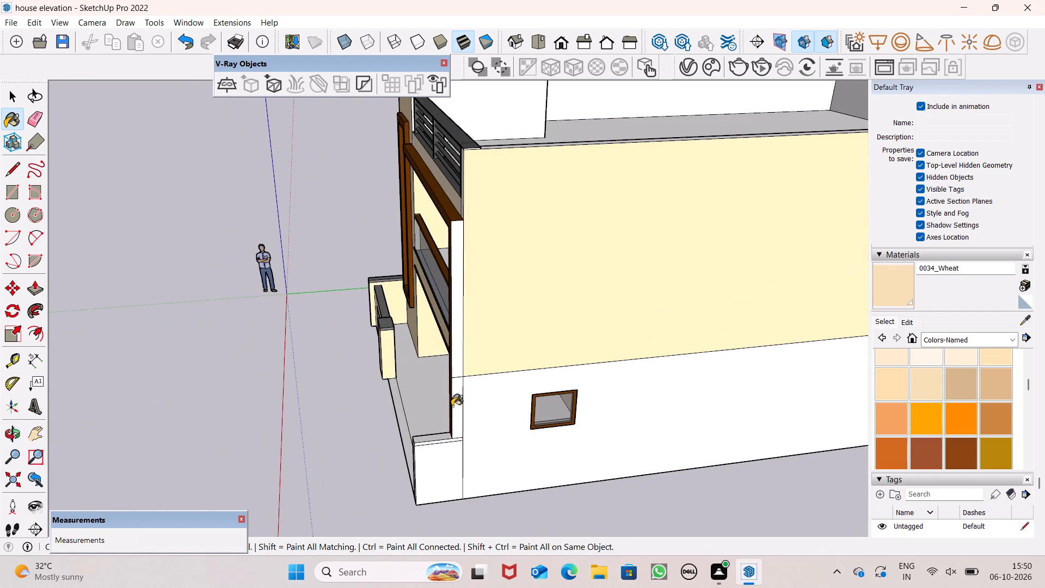
pyautogui.click(457, 399)
pyautogui.click(457, 356)
pyautogui.click(515, 421)
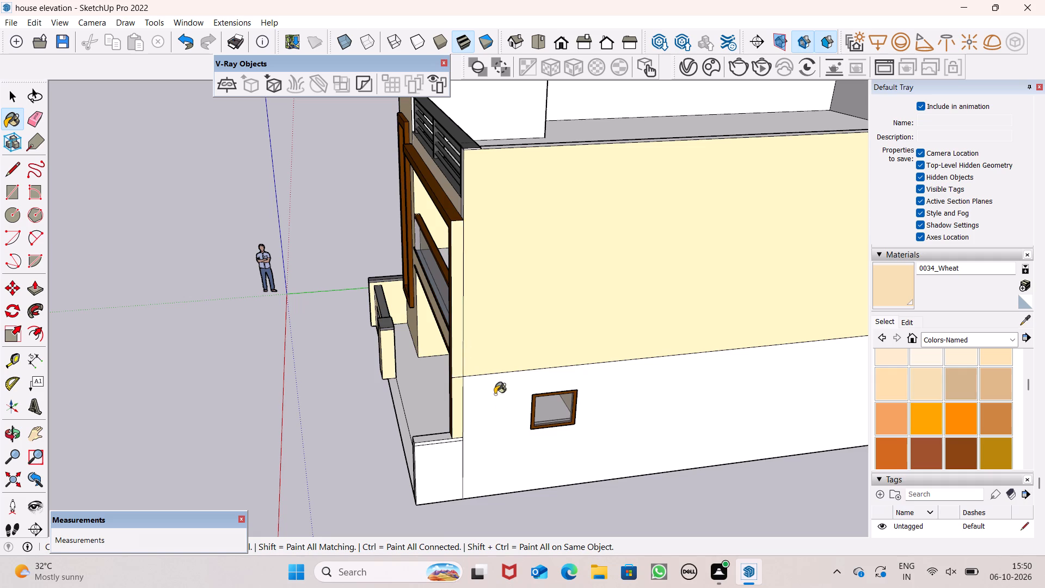
# Erase the vertical edges separating the side wall from its narrow front strip and from the end of the compound wall.
pyautogui.scroll(-2, 487, 367)
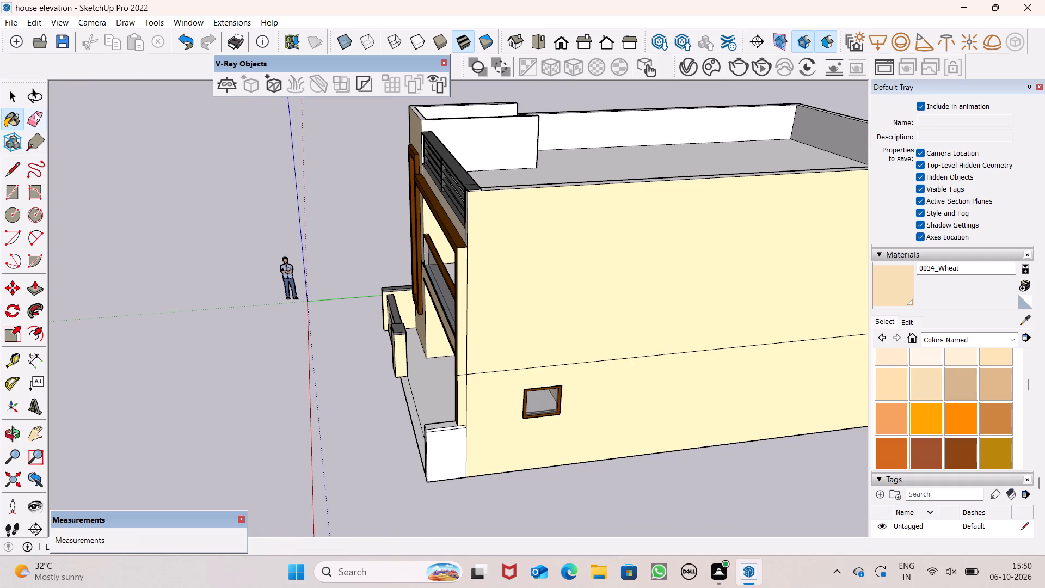
pyautogui.click(35, 112)
pyautogui.scroll(7, 303, 352)
pyautogui.scroll(-8, 538, 412)
pyautogui.scroll(1, 595, 498)
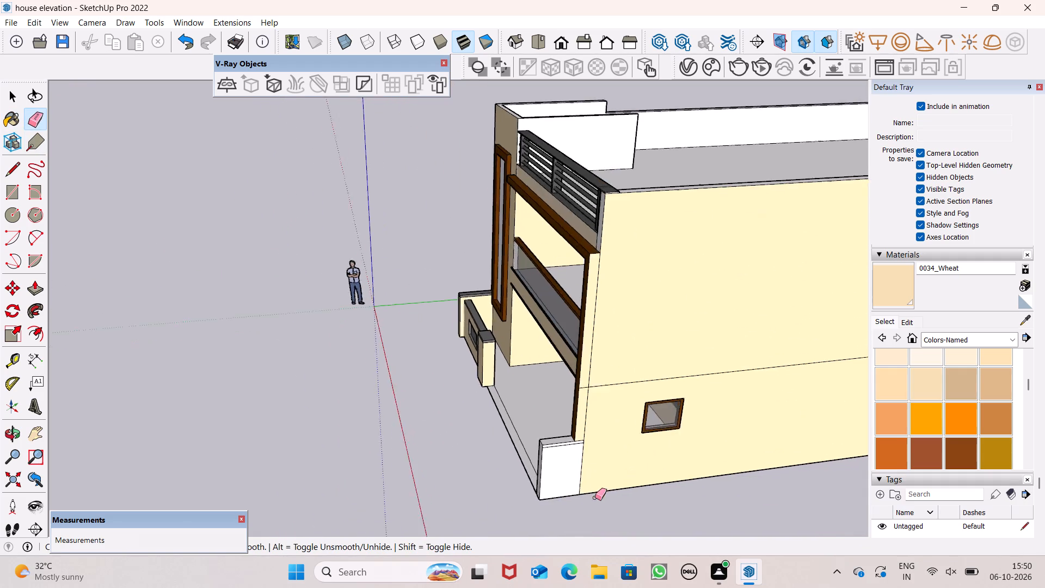
pyautogui.scroll(-1, 595, 498)
pyautogui.scroll(4, 595, 498)
pyautogui.moveTo(575, 471); pyautogui.dragTo(568, 473)
pyautogui.click(582, 393)
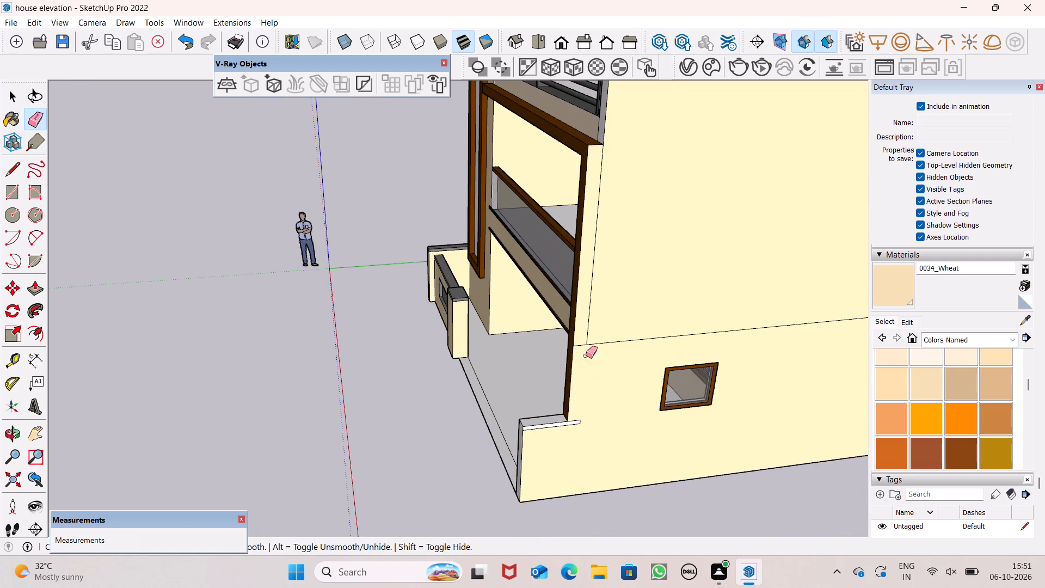
pyautogui.click(589, 320)
# Paint the front end face of the side parapet beside the terrace railing with 0034_Wheat.
pyautogui.scroll(-3, 597, 328)
pyautogui.moveTo(626, 355); pyautogui.dragTo(934, 331, button='middle')
pyautogui.click(899, 292)
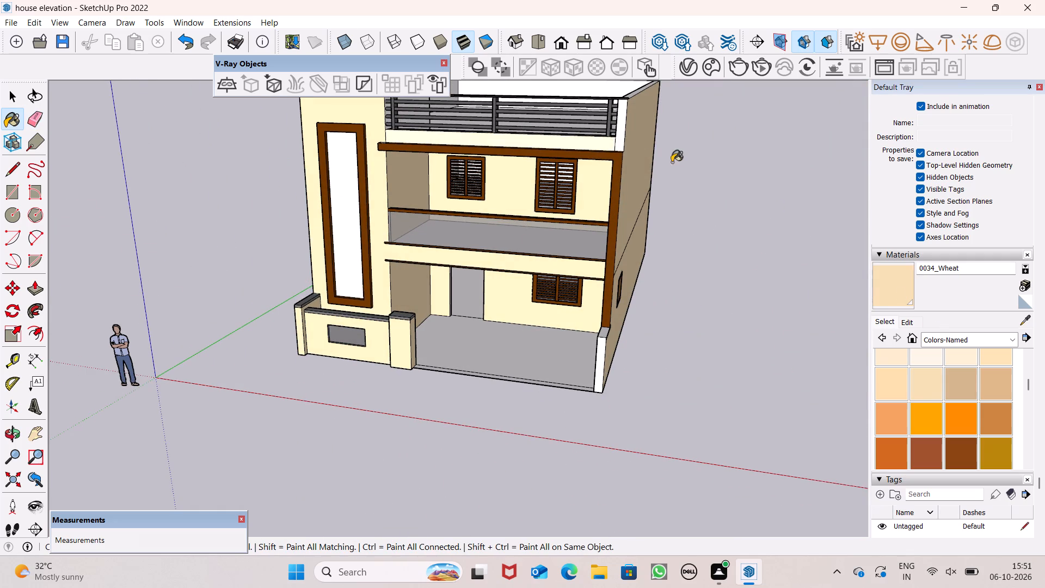
pyautogui.click(622, 134)
# Paint the top faces of the raised front parapet with its partition and of the lower terrace parapet with 0034_Wheat.
pyautogui.scroll(-5, 629, 209)
pyautogui.moveTo(632, 207); pyautogui.dragTo(440, 475, button='middle')
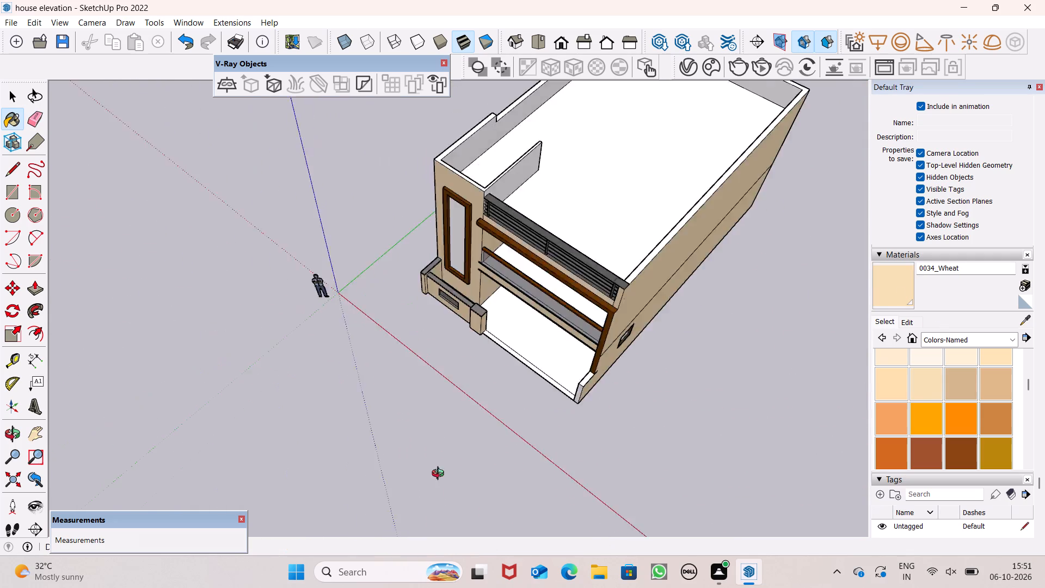
pyautogui.moveTo(440, 475); pyautogui.dragTo(327, 525, button='middle')
pyautogui.scroll(7, 450, 353)
pyautogui.click(494, 268)
pyautogui.scroll(-3, 494, 268)
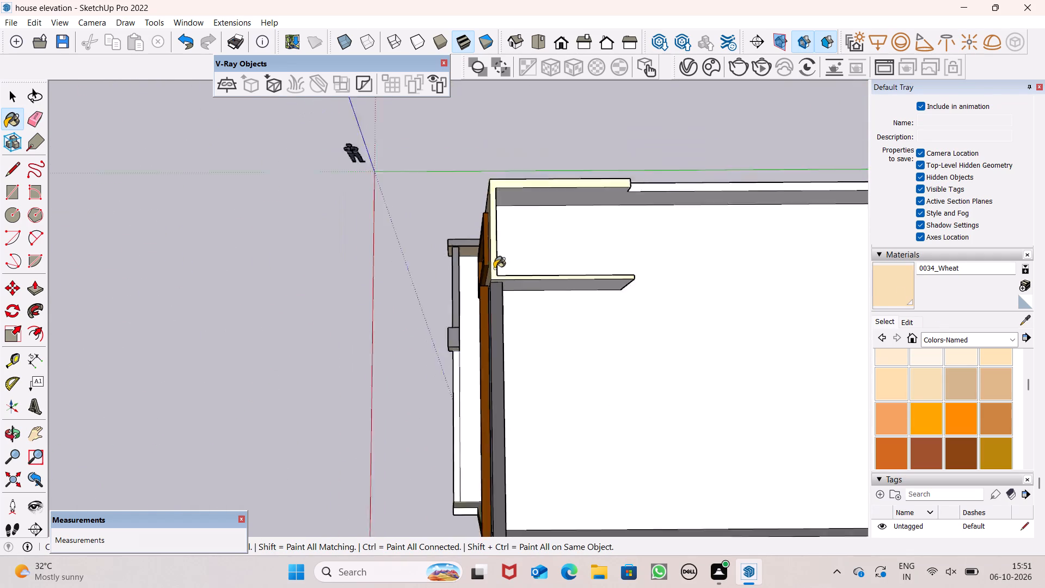
pyautogui.scroll(-6, 494, 268)
pyautogui.scroll(6, 736, 200)
pyautogui.click(723, 212)
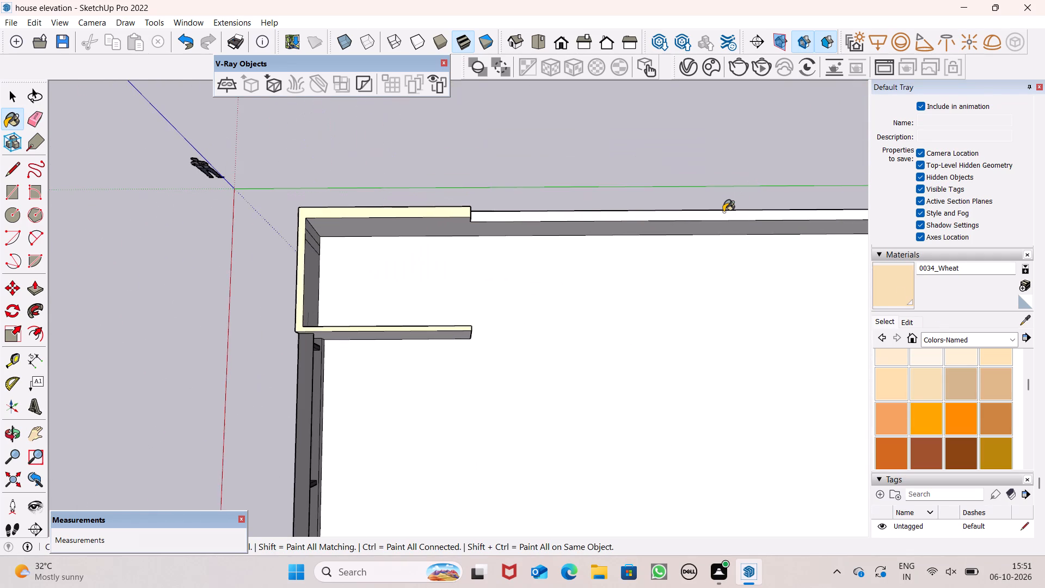
# Paint the L-shaped portion of the building's rear wall with 0034_Wheat.
pyautogui.scroll(-4, 395, 216)
pyautogui.scroll(-2, 351, 198)
pyautogui.scroll(-8, 452, 239)
pyautogui.moveTo(446, 324); pyautogui.dragTo(355, 348, button='middle')
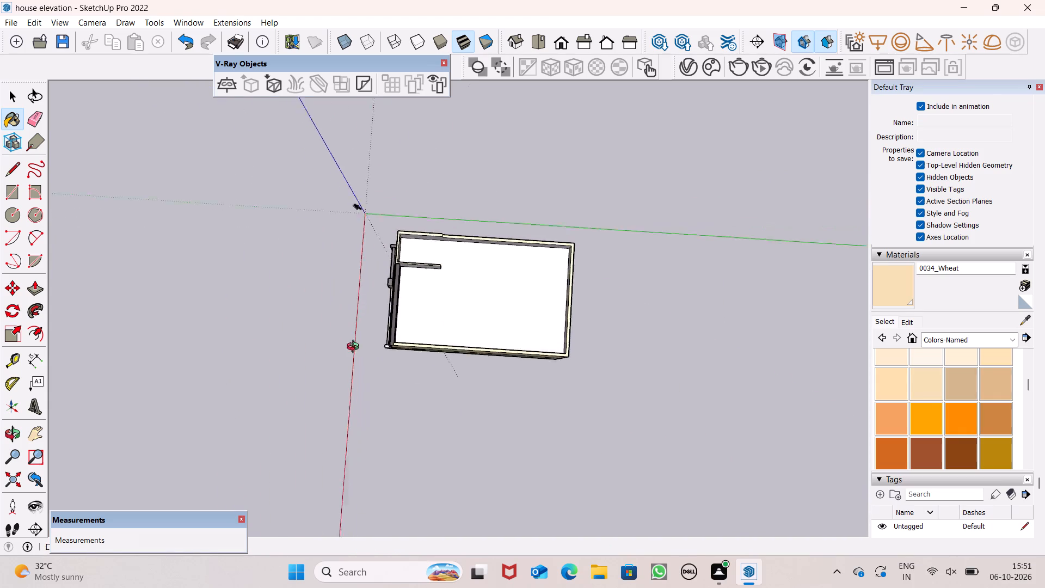
pyautogui.moveTo(355, 348); pyautogui.dragTo(4, 102, button='middle')
pyautogui.moveTo(409, 357); pyautogui.dragTo(395, 273, button='middle')
pyautogui.scroll(1, 402, 295)
pyautogui.scroll(4, 514, 369)
pyautogui.click(521, 358)
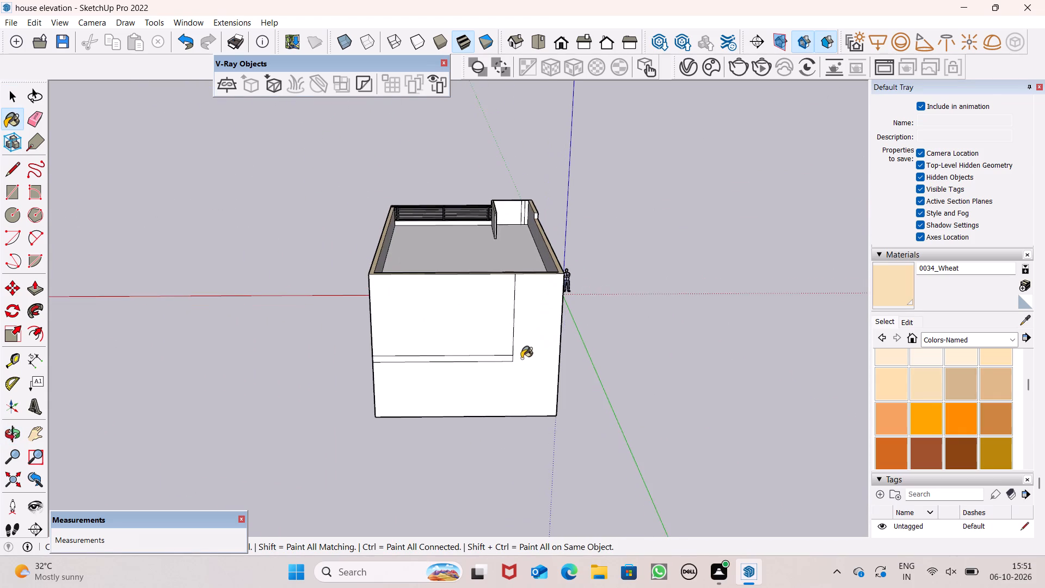
# Erase the horizontal and vertical dividing edges on the rear wall to merge it into one face.
pyautogui.click(41, 114)
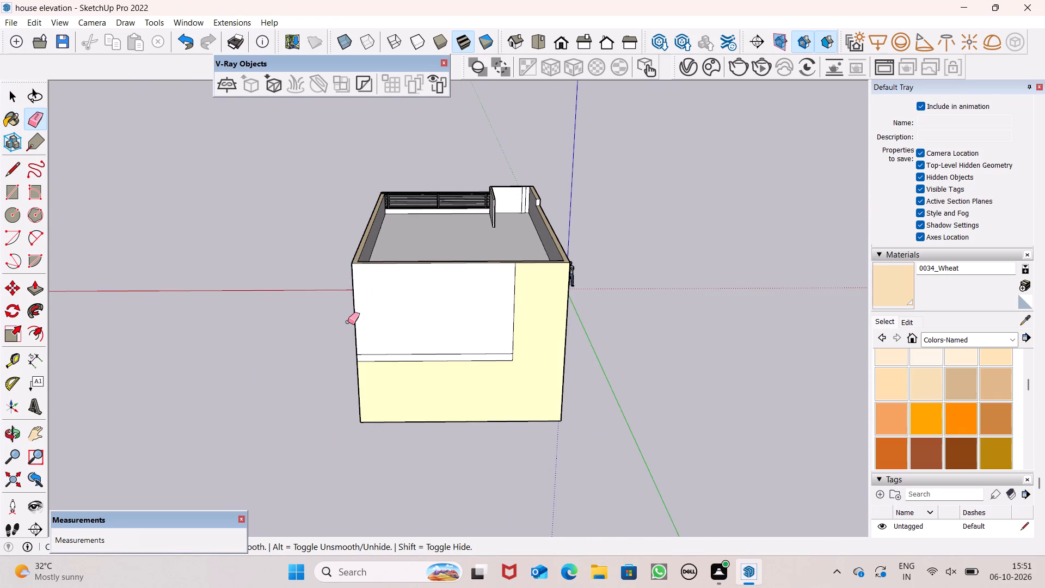
pyautogui.moveTo(354, 322); pyautogui.dragTo(384, 353)
pyautogui.hotkey('ctrl', 'z')
pyautogui.moveTo(402, 349); pyautogui.dragTo(441, 345)
pyautogui.moveTo(522, 314); pyautogui.dragTo(493, 327)
pyautogui.scroll(-4, 494, 353)
pyautogui.click(506, 353)
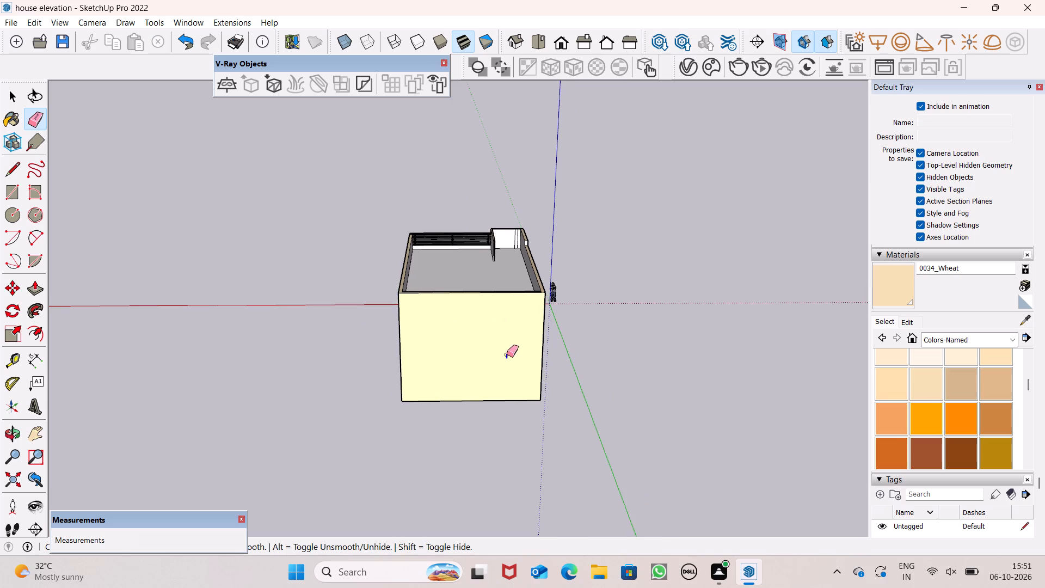
# Paint the inner face of the raised front parapet, between the partition and the side parapet, with 0034_Wheat.
pyautogui.scroll(6, 451, 287)
pyautogui.moveTo(474, 280); pyautogui.dragTo(476, 410, button='middle')
pyautogui.press('space')
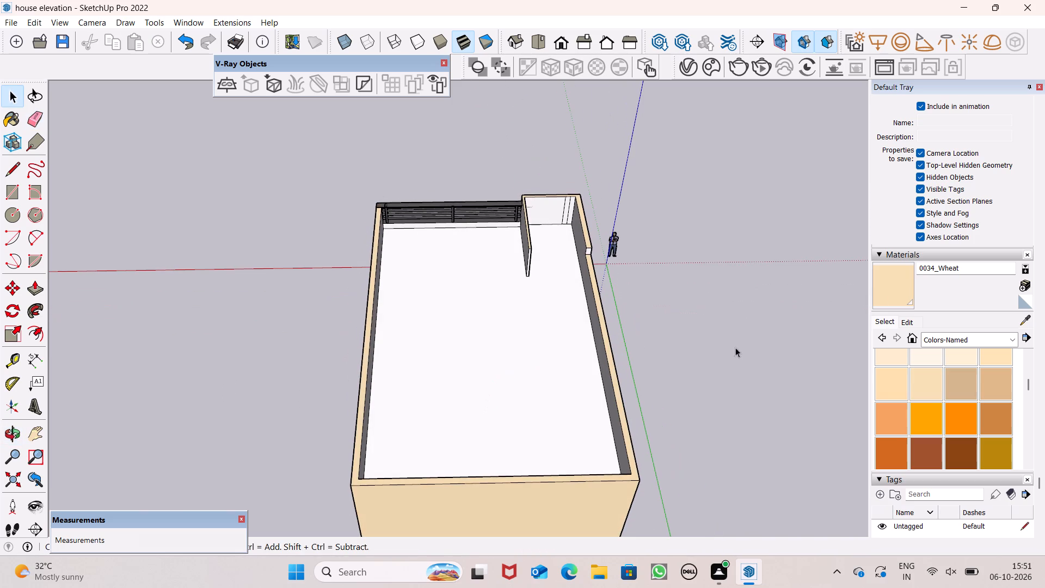
pyautogui.click(884, 291)
pyautogui.scroll(7, 498, 198)
pyautogui.click(550, 213)
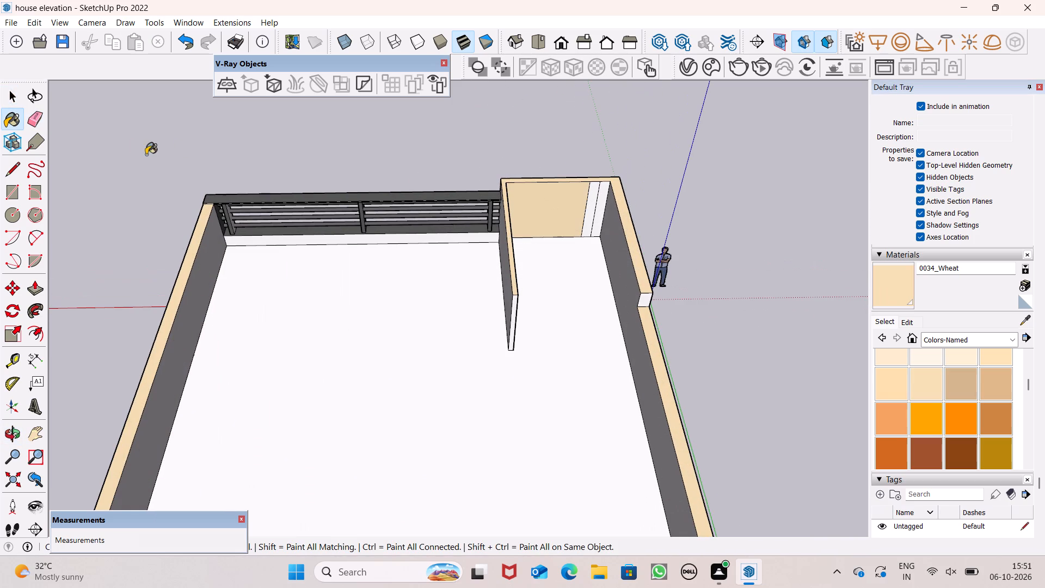
# Erase the two vertical edges on the inner face of the raised front parapet.
pyautogui.click(39, 126)
pyautogui.scroll(7, 592, 234)
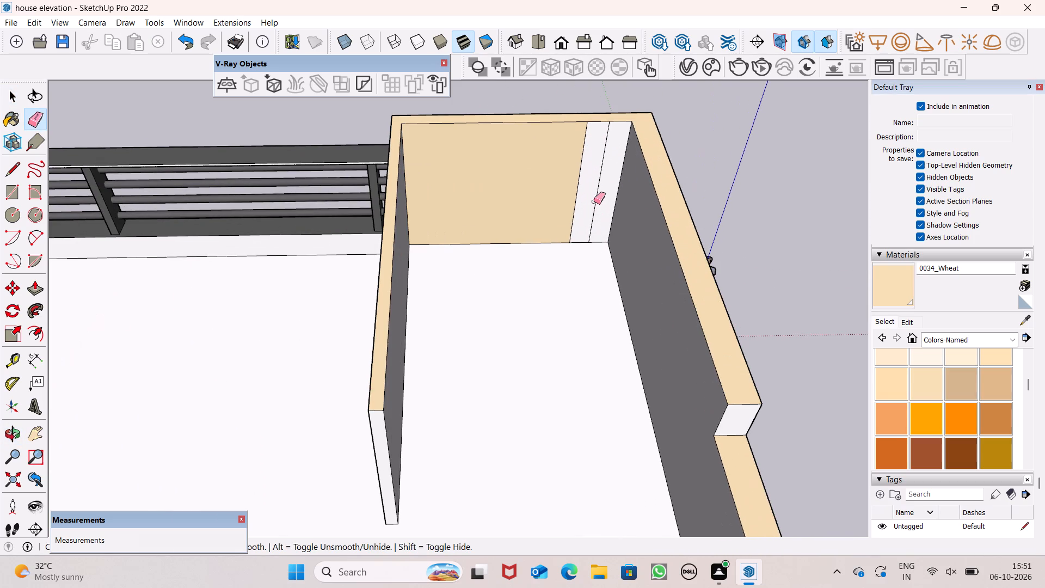
pyautogui.click(595, 200)
pyautogui.moveTo(587, 198); pyautogui.dragTo(571, 202)
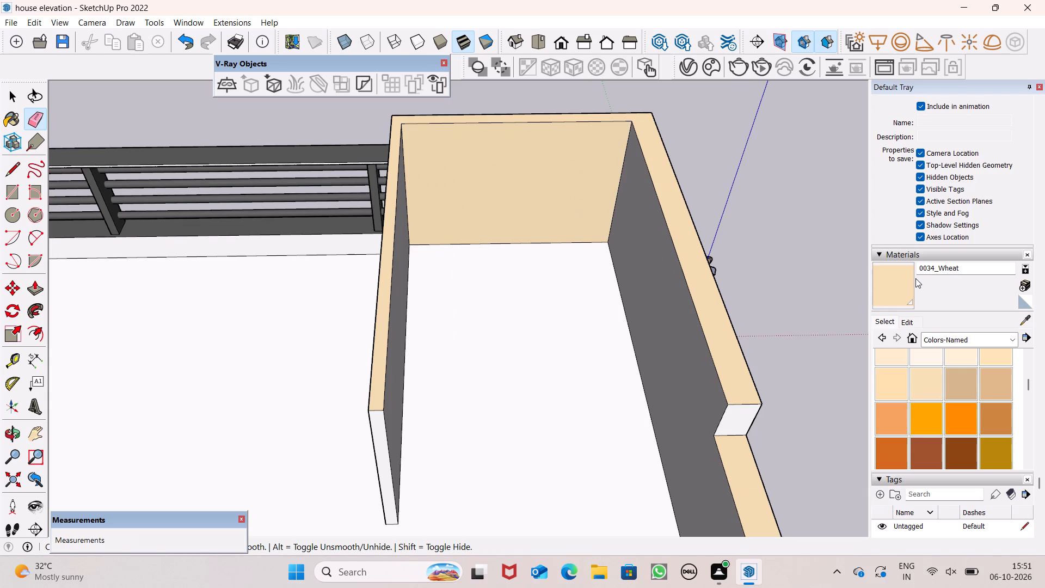
# Paint the adjoining side parapet's inner face, its stepped end, and the terrace partition's end and both side faces with 0034_Wheat.
pyautogui.click(908, 279)
pyautogui.click(684, 309)
pyautogui.click(743, 430)
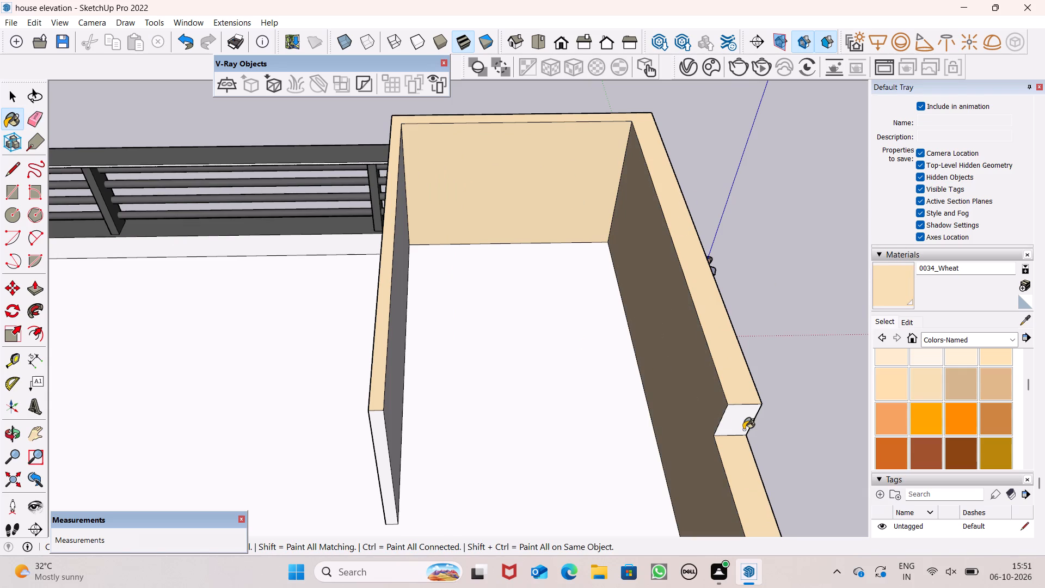
pyautogui.click(378, 444)
pyautogui.click(392, 432)
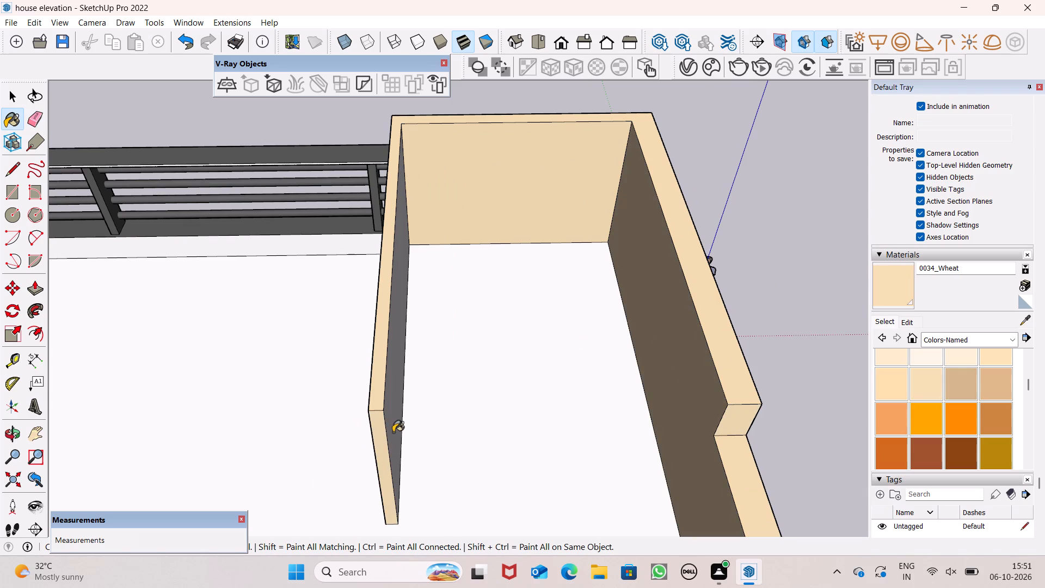
pyautogui.scroll(-1, 391, 439)
pyautogui.moveTo(370, 450); pyautogui.dragTo(556, 404, button='middle')
pyautogui.click(603, 336)
# Paint the inner face of the low wall beneath the railing and the terrace floor with 0034_Wheat.
pyautogui.scroll(-1, 543, 315)
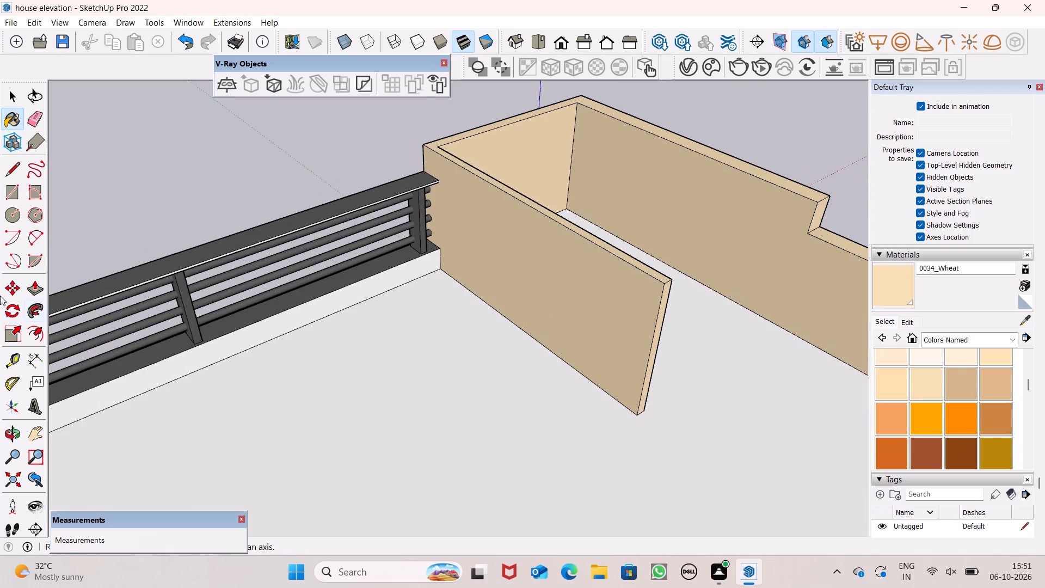
pyautogui.click(208, 354)
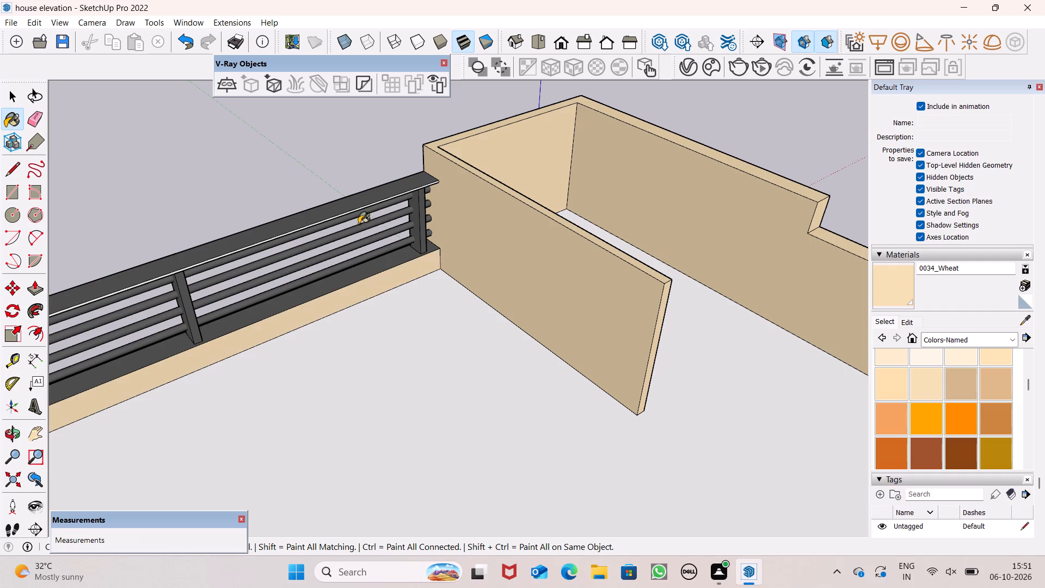
pyautogui.scroll(-5, 359, 224)
pyautogui.scroll(6, 313, 231)
pyautogui.scroll(-6, 420, 279)
pyautogui.click(452, 352)
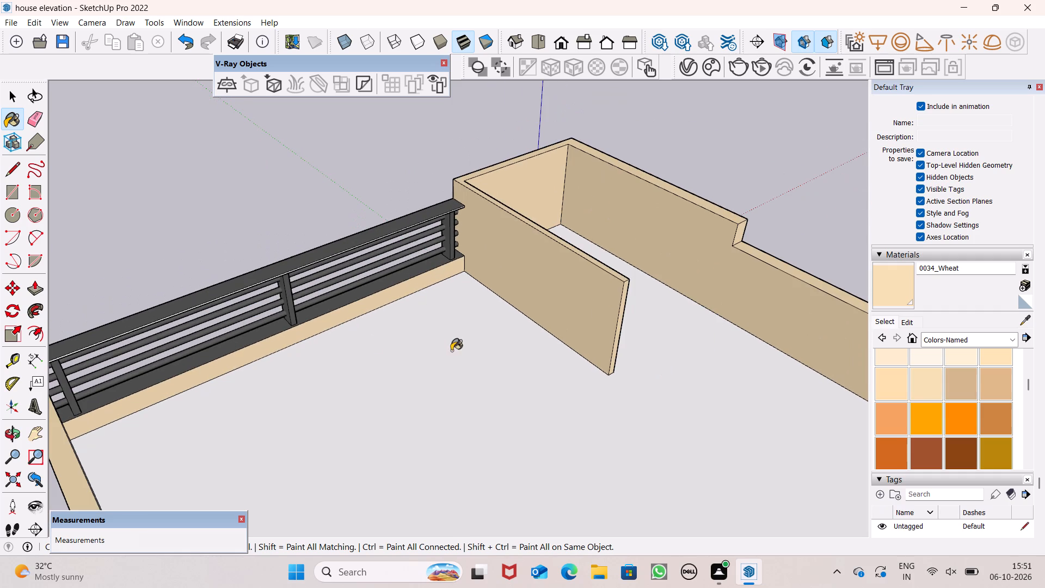
# Paint the inner face of the long side parapet opposite the partition with 0034_Wheat.
pyautogui.scroll(-12, 414, 280)
pyautogui.scroll(1, 520, 358)
pyautogui.moveTo(524, 375); pyautogui.dragTo(260, 345, button='middle')
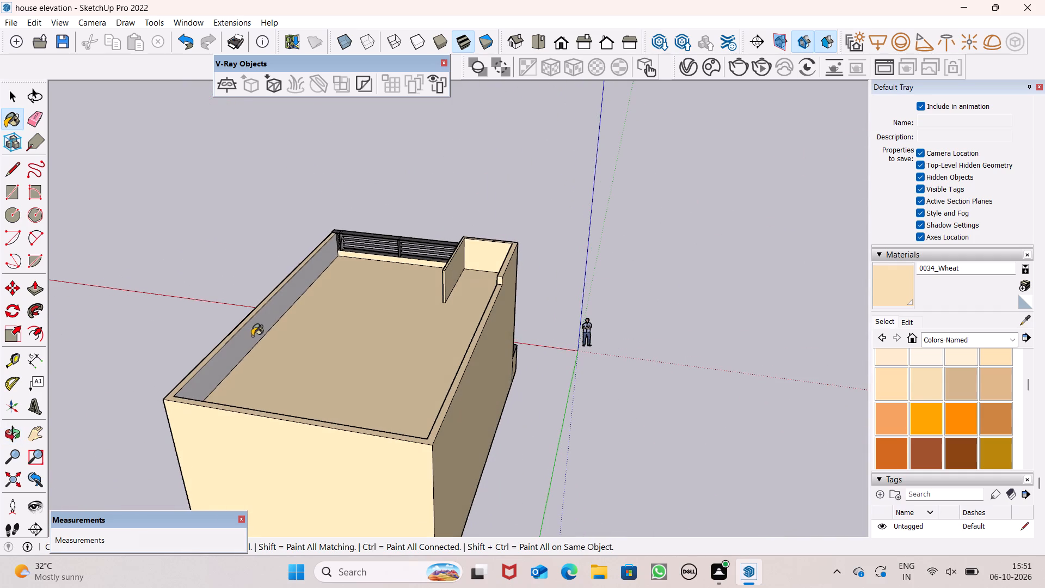
pyautogui.click(252, 336)
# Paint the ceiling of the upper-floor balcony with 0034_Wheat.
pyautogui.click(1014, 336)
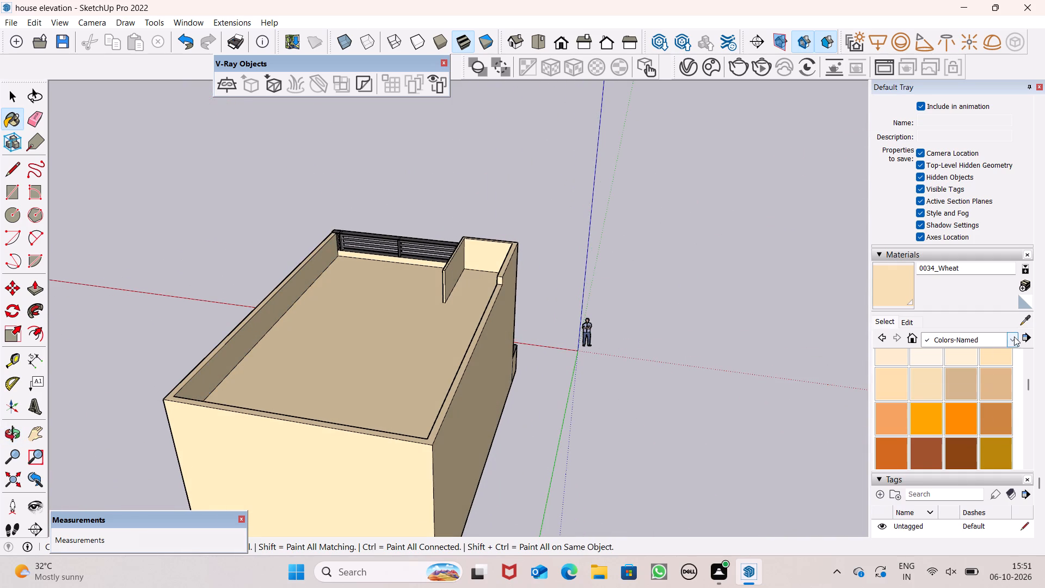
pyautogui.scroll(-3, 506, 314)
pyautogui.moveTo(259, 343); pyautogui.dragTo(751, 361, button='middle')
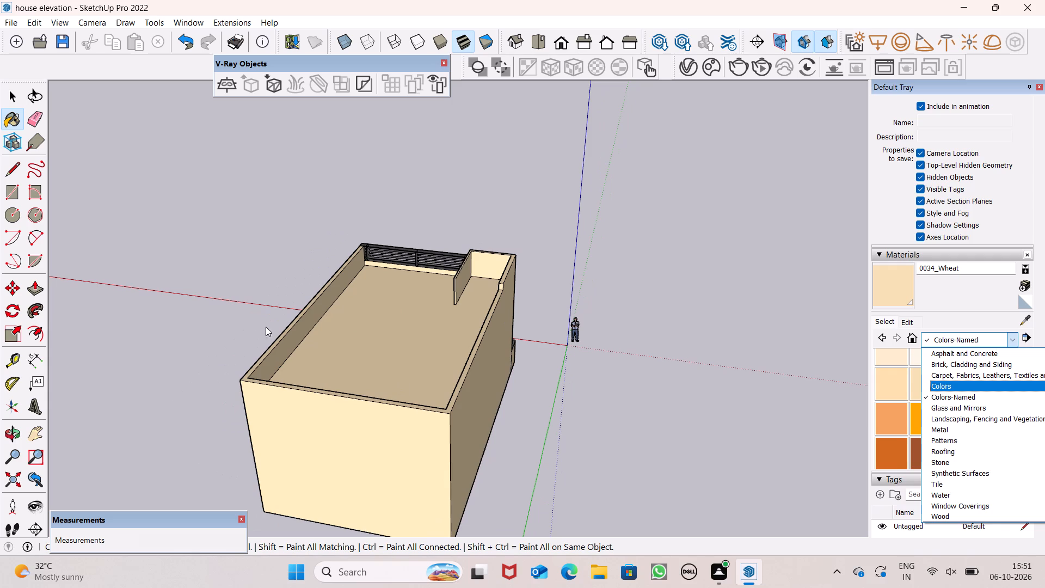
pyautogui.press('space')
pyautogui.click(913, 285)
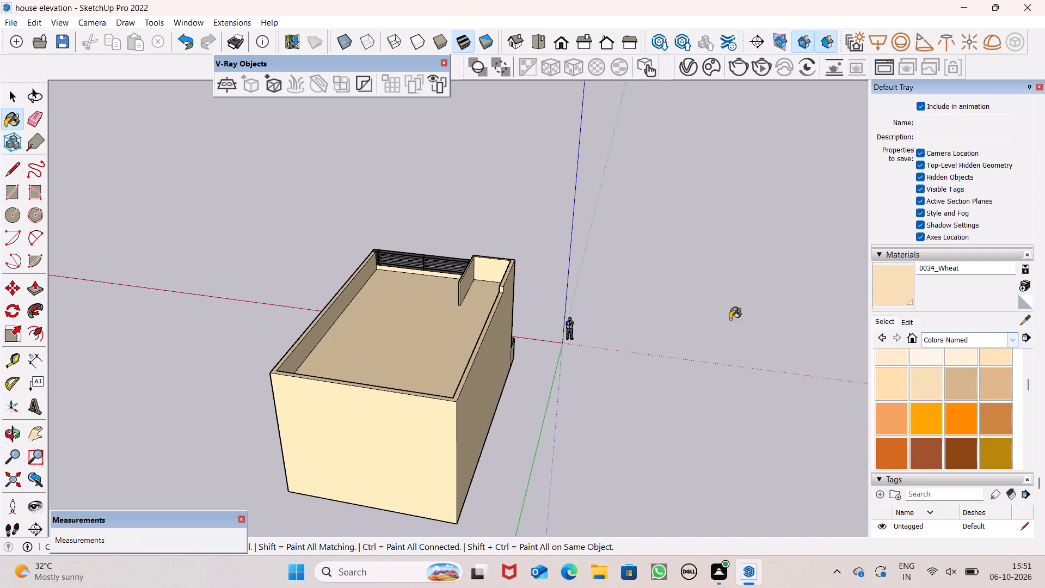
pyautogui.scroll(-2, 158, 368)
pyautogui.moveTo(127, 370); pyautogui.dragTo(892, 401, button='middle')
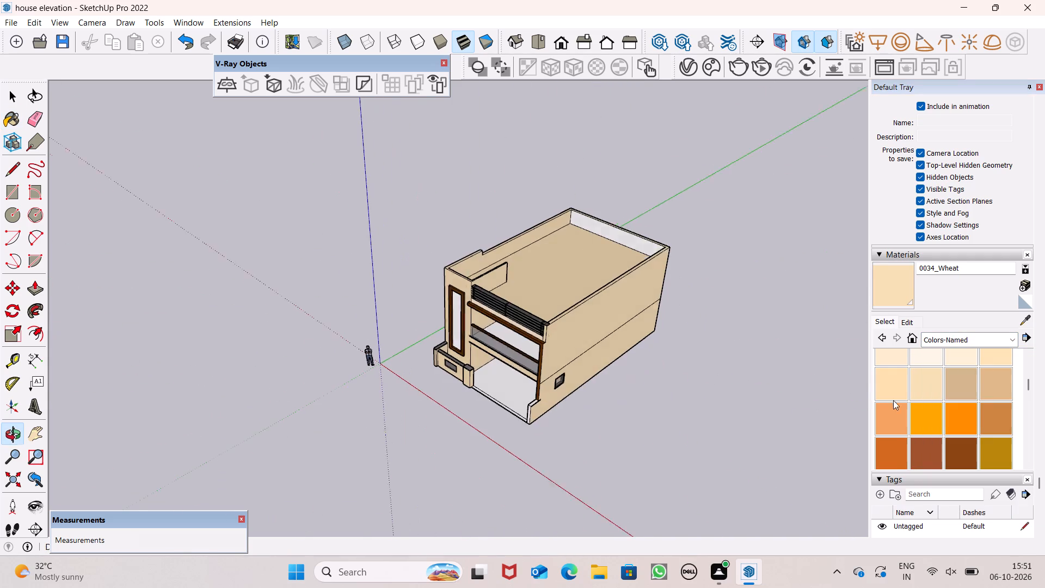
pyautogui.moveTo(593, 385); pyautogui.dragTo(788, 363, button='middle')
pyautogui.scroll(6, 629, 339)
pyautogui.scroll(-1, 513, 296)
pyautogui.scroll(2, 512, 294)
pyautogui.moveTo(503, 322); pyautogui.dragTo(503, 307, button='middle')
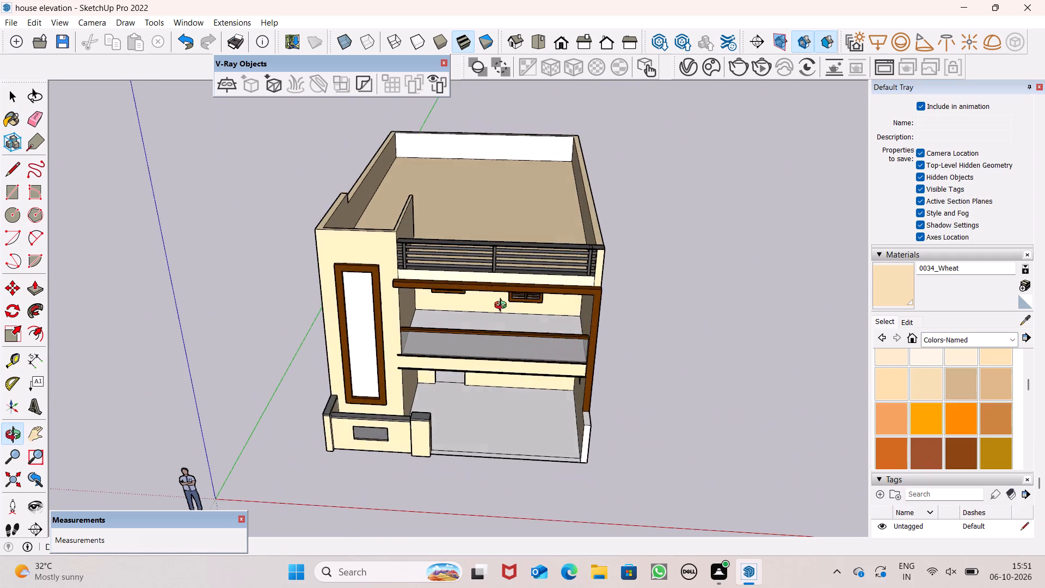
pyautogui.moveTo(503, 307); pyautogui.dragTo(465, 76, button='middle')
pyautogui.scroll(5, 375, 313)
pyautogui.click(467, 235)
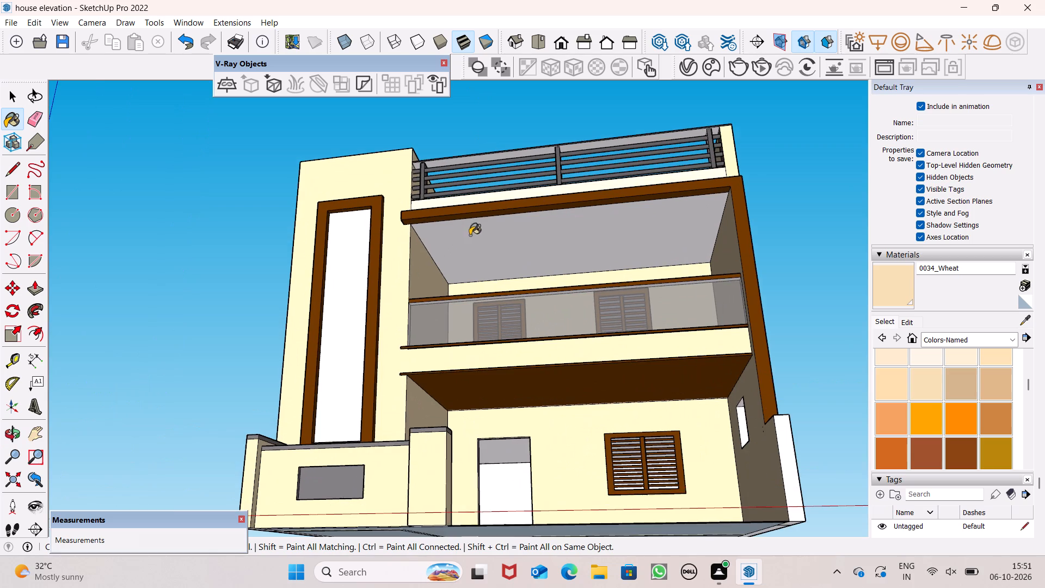
# Paint the front face of the low wall beneath the terrace railing with 0034_Wheat.
pyautogui.moveTo(447, 280); pyautogui.dragTo(484, 462, button='middle')
pyautogui.scroll(1, 482, 486)
pyautogui.scroll(3, 563, 234)
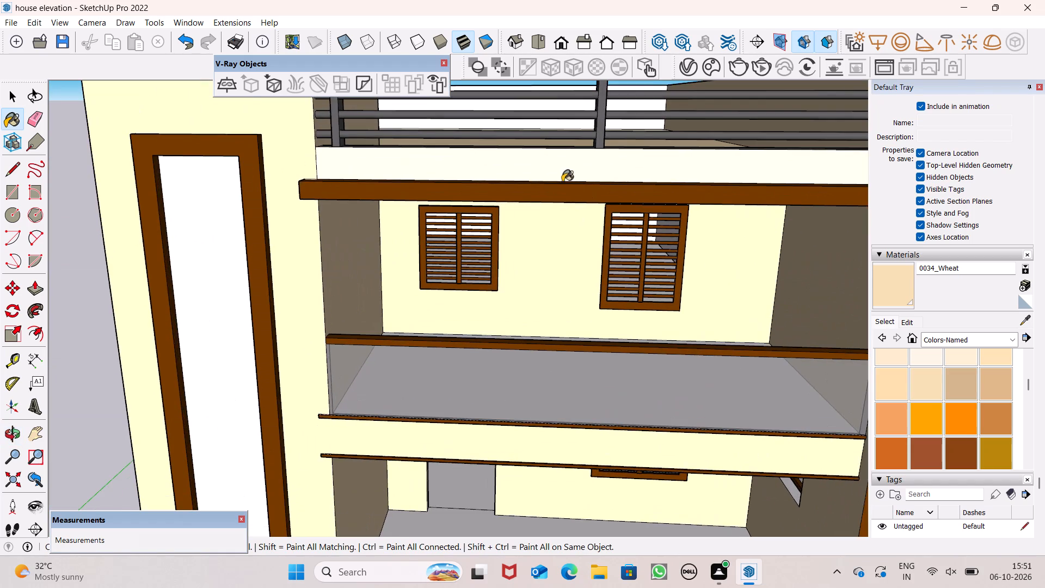
pyautogui.click(558, 169)
pyautogui.scroll(-4, 549, 164)
pyautogui.scroll(-2, 346, 155)
# Paint the inner reveals of the small window opening in the ground-floor porch's side wall with 0034_Wheat.
pyautogui.moveTo(518, 464); pyautogui.dragTo(463, 212, button='middle')
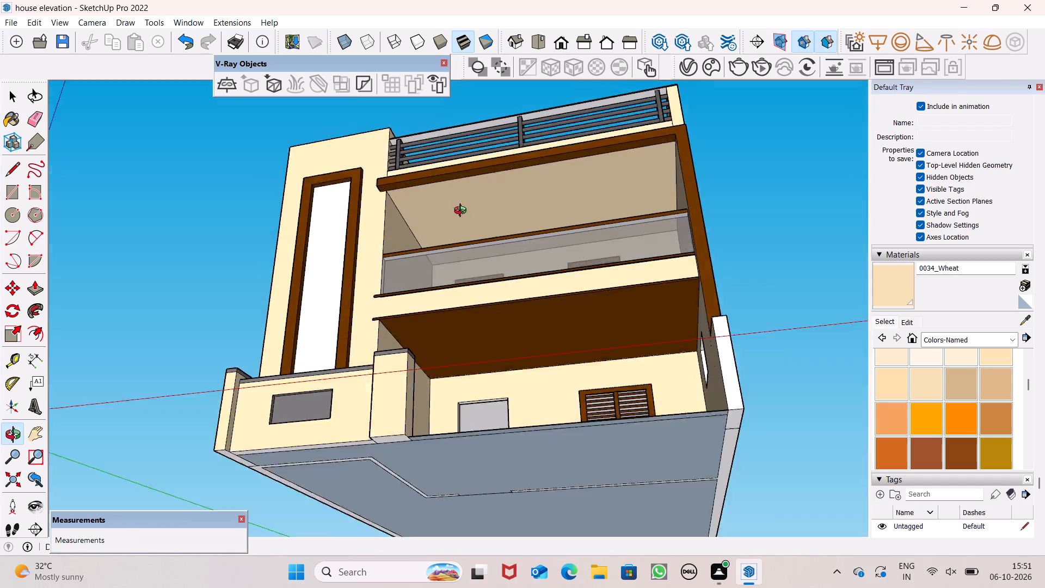
pyautogui.moveTo(463, 212); pyautogui.dragTo(459, 188, button='middle')
pyautogui.scroll(-2, 534, 315)
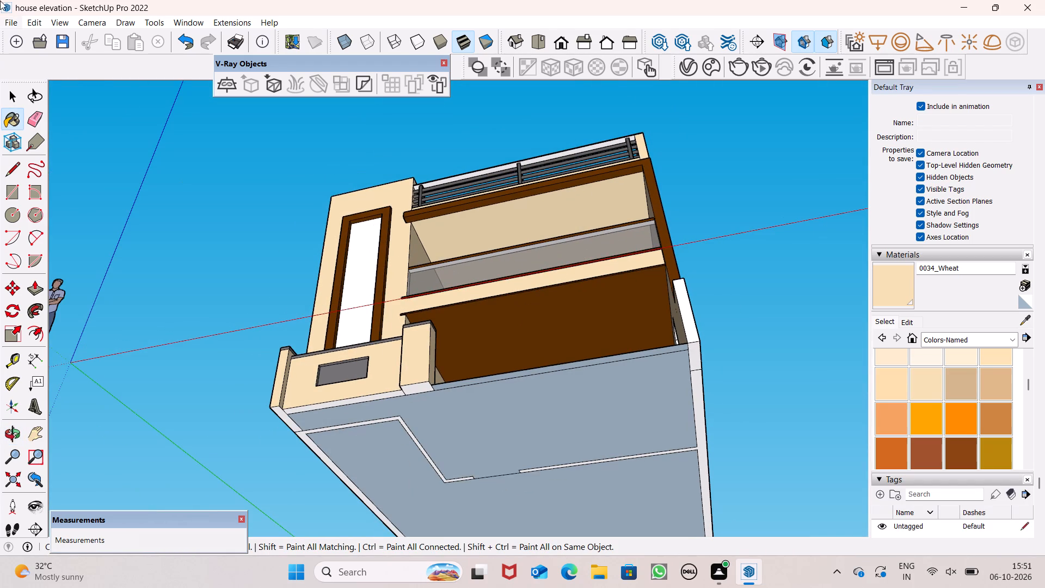
pyautogui.moveTo(532, 334); pyautogui.dragTo(705, 525, button='middle')
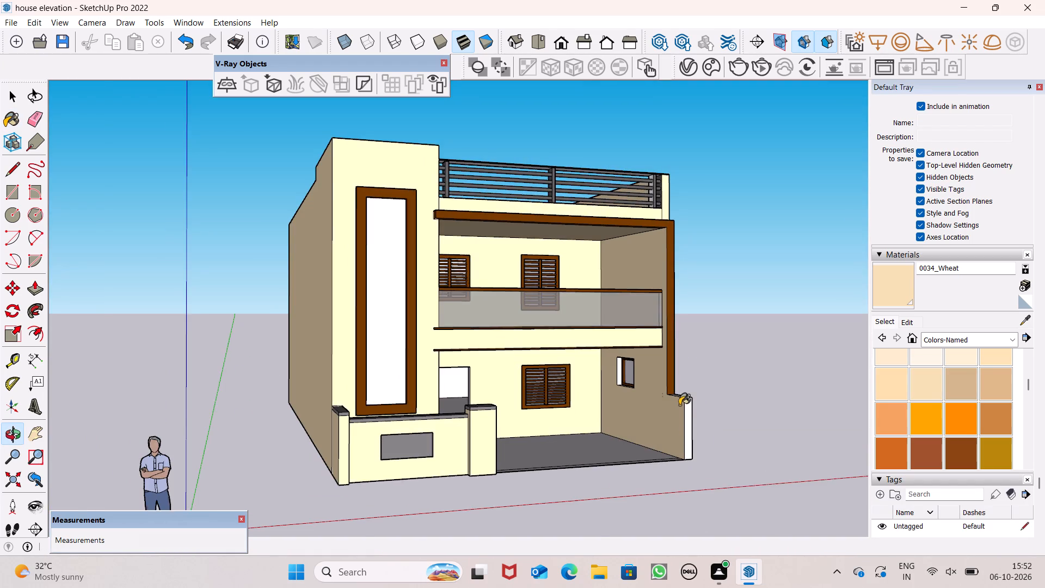
pyautogui.scroll(1, 679, 405)
pyautogui.moveTo(679, 408); pyautogui.dragTo(641, 492, button='middle')
pyautogui.scroll(9, 638, 381)
pyautogui.moveTo(639, 396); pyautogui.dragTo(654, 277, button='middle')
pyautogui.scroll(2, 654, 277)
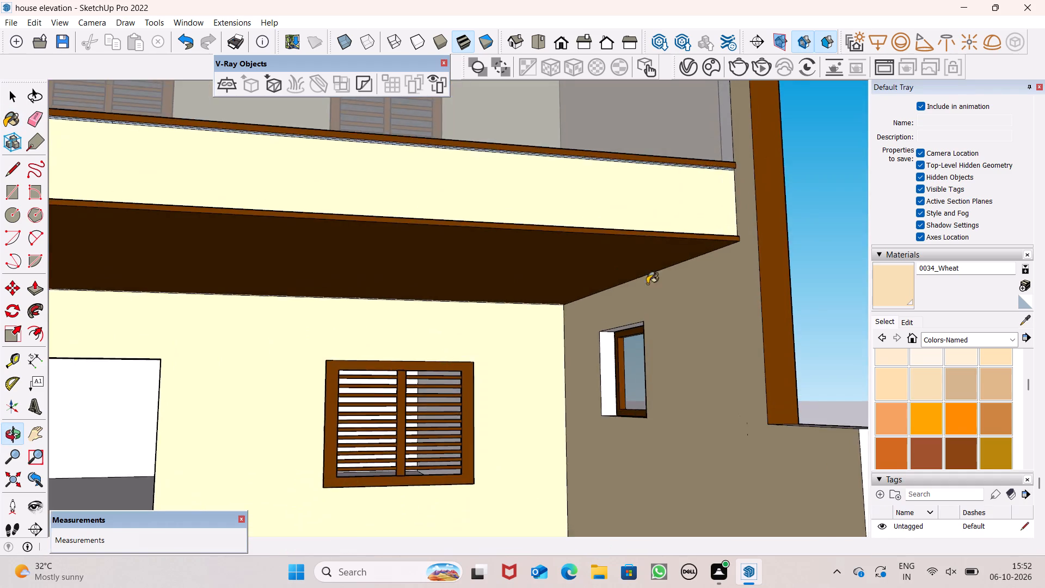
pyautogui.scroll(5, 647, 284)
pyautogui.click(598, 351)
pyautogui.click(619, 331)
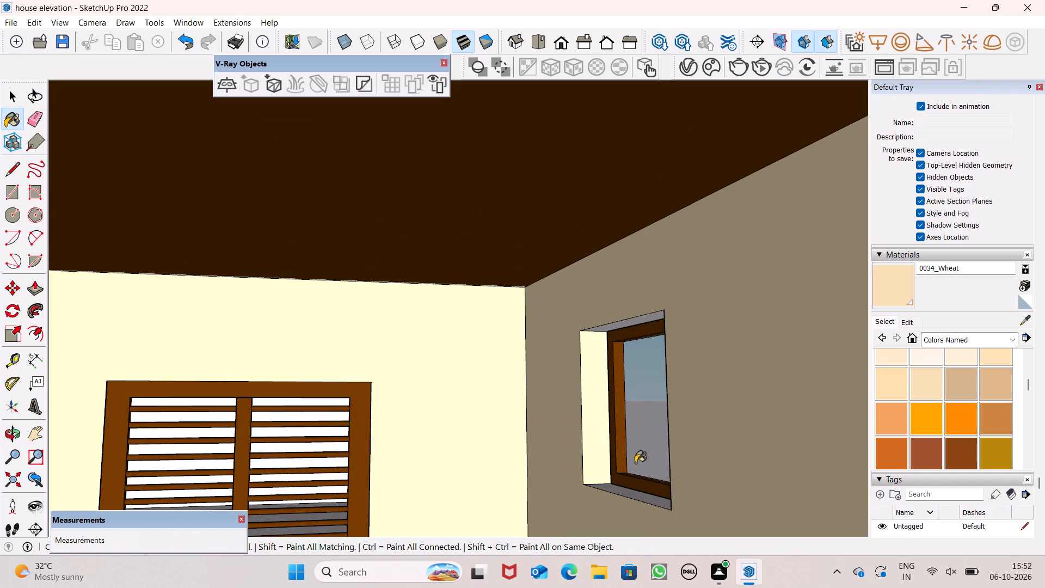
pyautogui.click(634, 495)
pyautogui.moveTo(644, 500); pyautogui.dragTo(999, 482, button='middle')
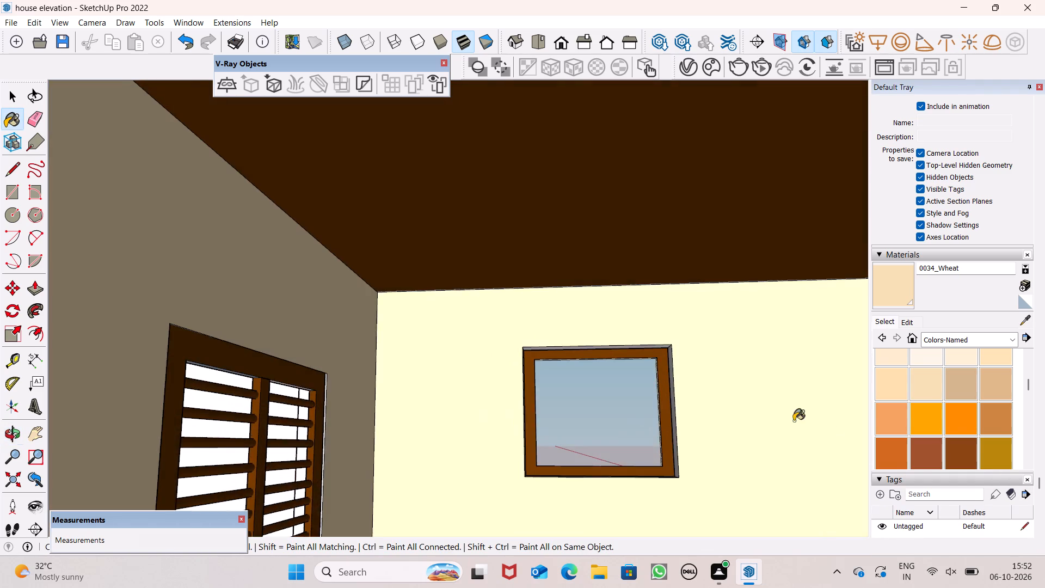
pyautogui.scroll(1, 702, 373)
pyautogui.scroll(-1, 673, 346)
pyautogui.scroll(8, 673, 346)
pyautogui.click(636, 340)
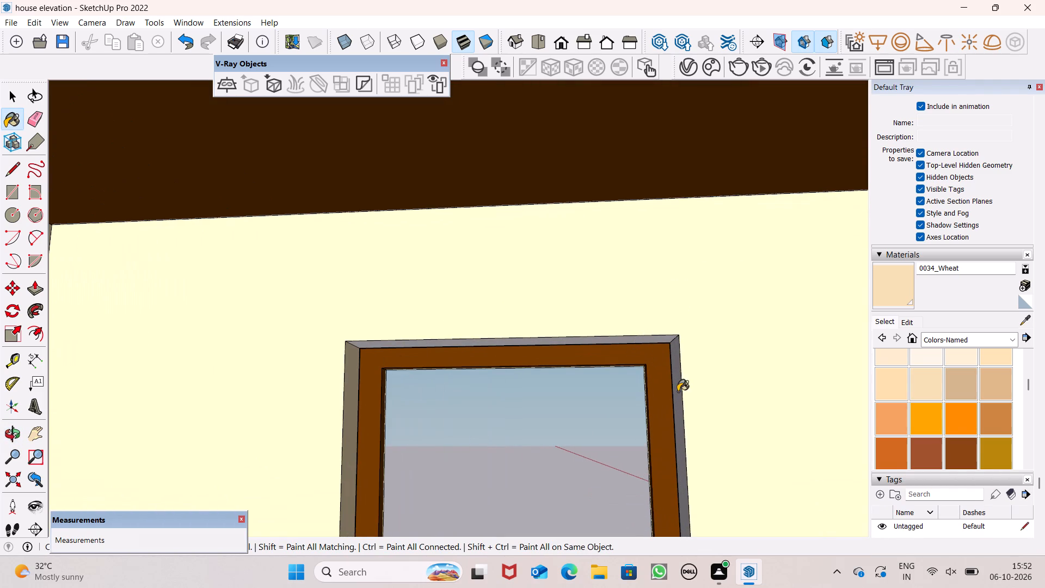
pyautogui.click(681, 393)
pyautogui.scroll(-2, 626, 353)
pyautogui.scroll(1, 633, 354)
pyautogui.scroll(-9, 633, 354)
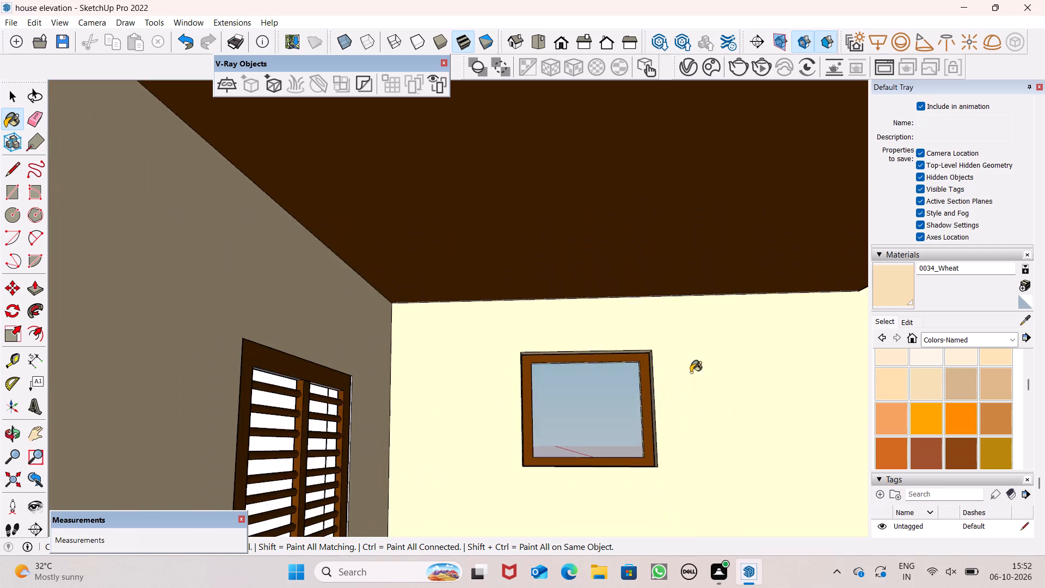
# Erase the vertical edge where the front compound wall's outer side meets the building's long side wall.
pyautogui.moveTo(691, 372); pyautogui.dragTo(630, 495, button='middle')
pyautogui.scroll(1, 633, 398)
pyautogui.scroll(-6, 623, 369)
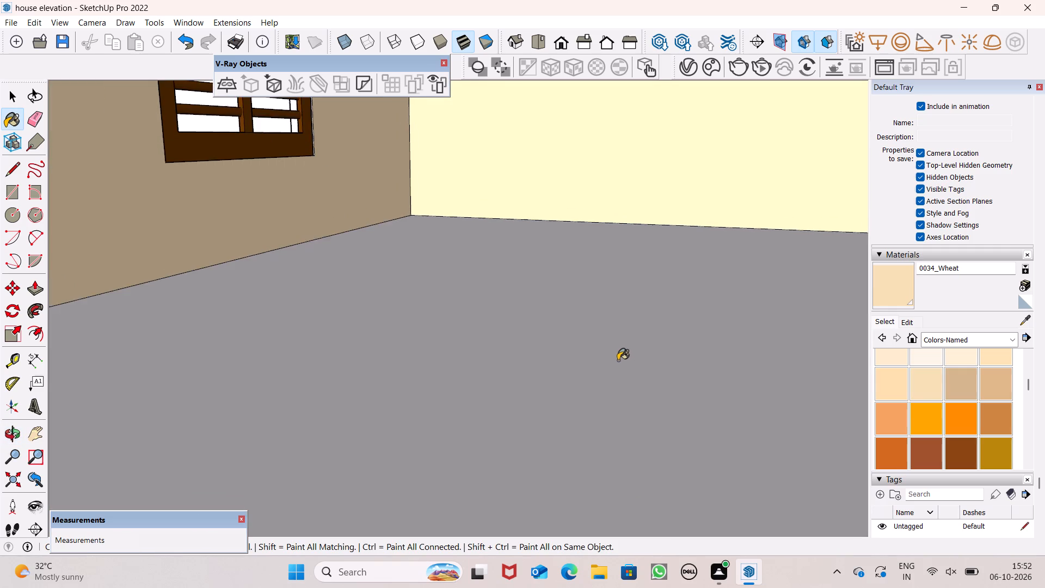
pyautogui.scroll(-3, 618, 360)
pyautogui.moveTo(642, 370); pyautogui.dragTo(207, 395, button='middle')
pyautogui.moveTo(490, 333); pyautogui.dragTo(496, 352, button='middle')
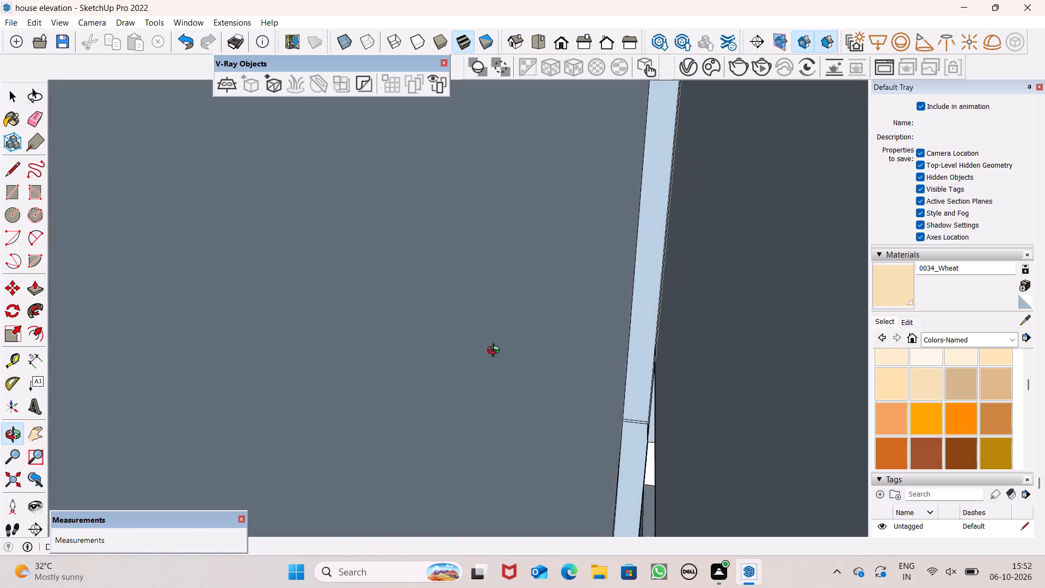
pyautogui.moveTo(496, 352); pyautogui.dragTo(2, 390, button='middle')
pyautogui.moveTo(180, 332); pyautogui.dragTo(19, 301, button='middle')
pyautogui.scroll(1, 5, 312)
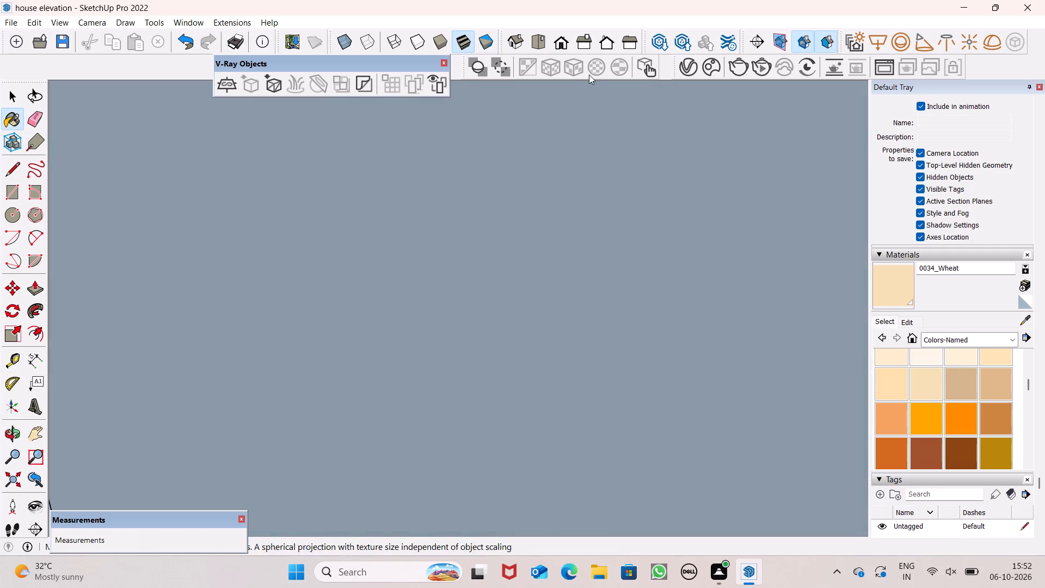
pyautogui.click(562, 53)
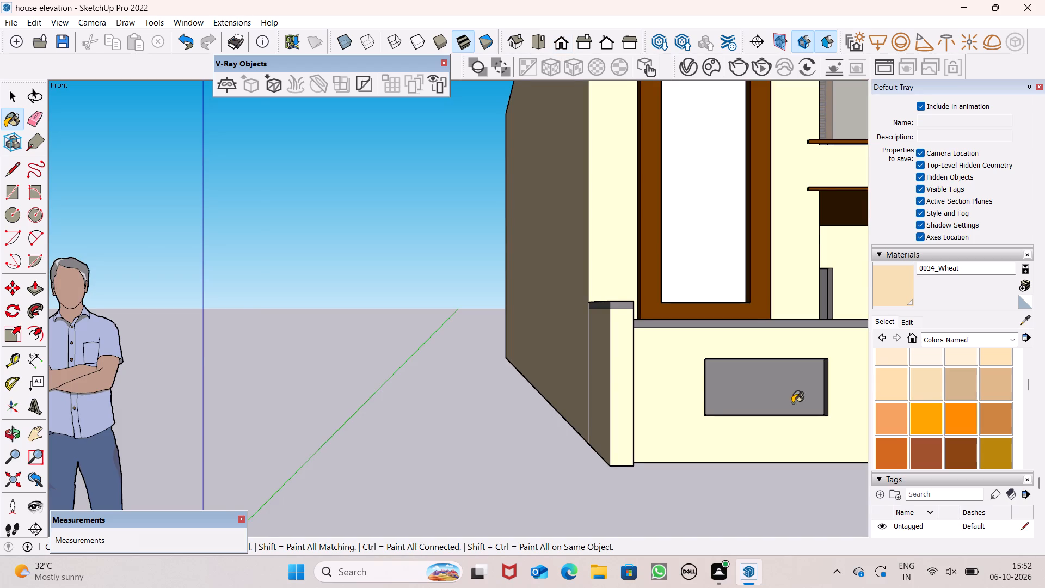
pyautogui.scroll(-11, 605, 378)
pyautogui.moveTo(605, 416); pyautogui.dragTo(816, 436, button='middle')
pyautogui.scroll(2, 644, 375)
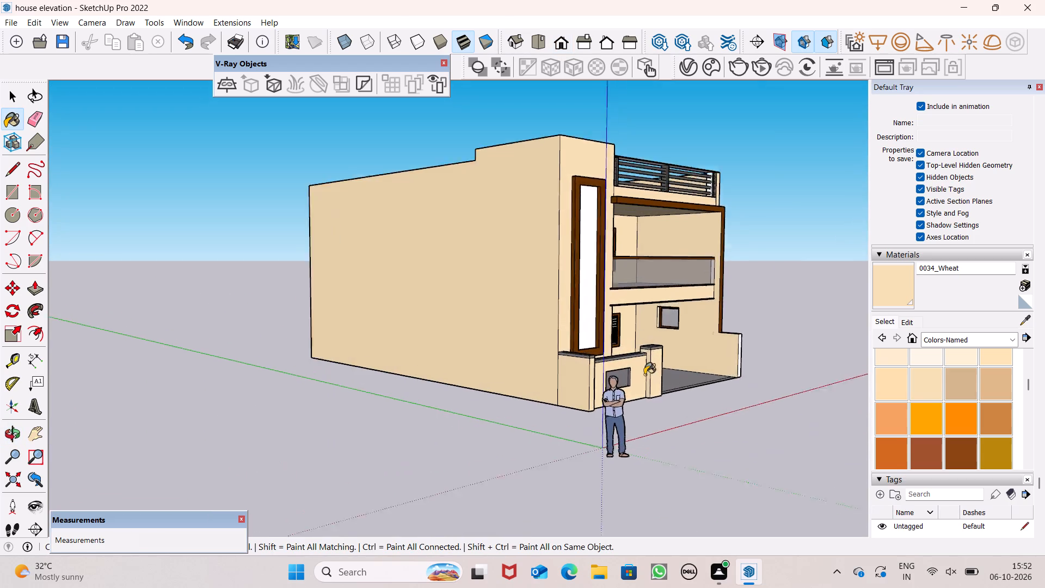
pyautogui.scroll(4, 644, 375)
pyautogui.scroll(1, 563, 376)
pyautogui.moveTo(563, 376); pyautogui.dragTo(613, 378, button='middle')
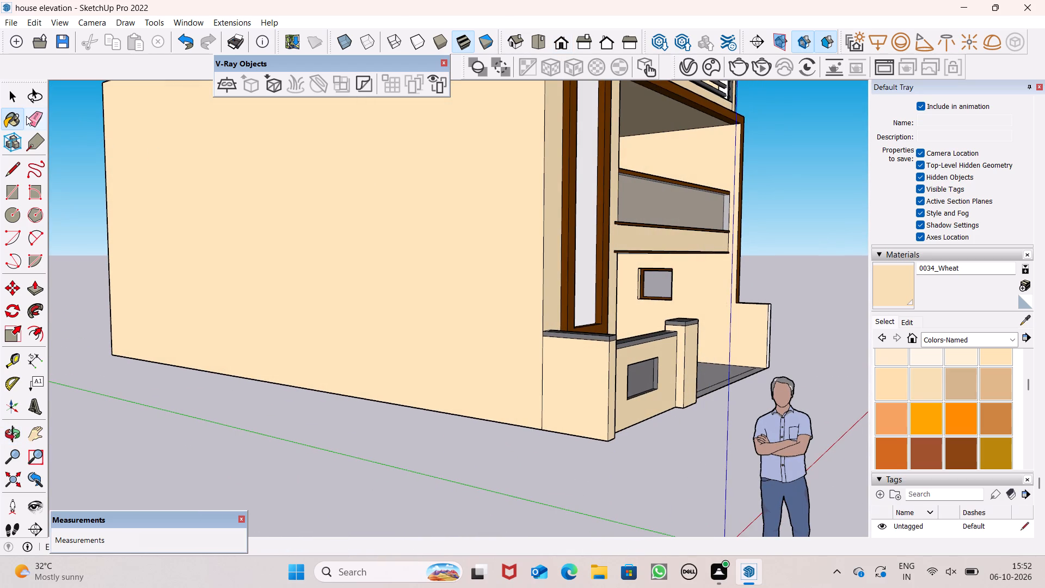
pyautogui.click(34, 113)
pyautogui.click(543, 389)
pyautogui.scroll(-2, 522, 384)
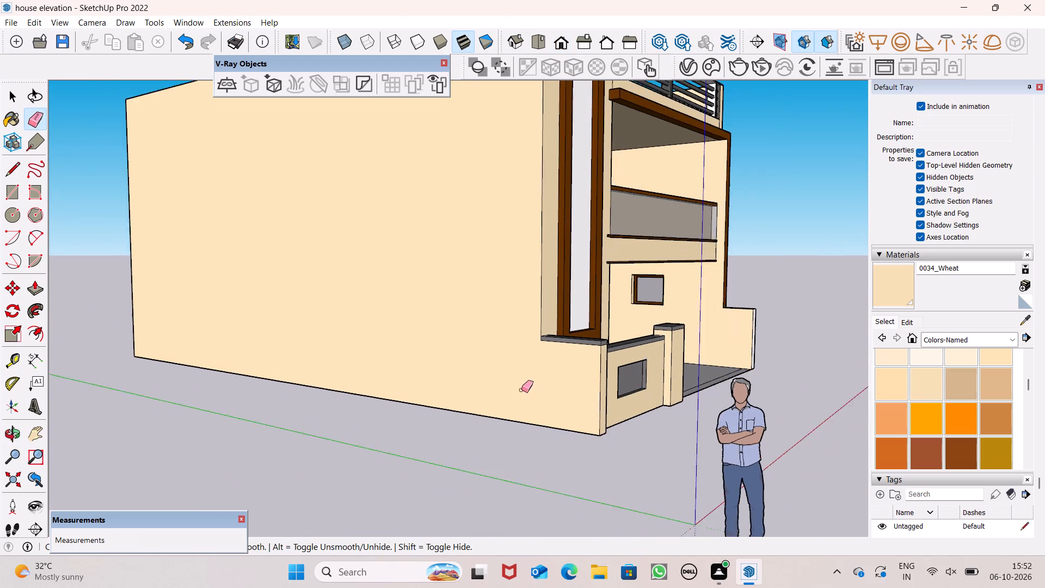
pyautogui.scroll(-2, 521, 390)
pyautogui.press('space')
# Paint the inner face of the terrace's rear parapet with 0034_Wheat.
pyautogui.moveTo(632, 436); pyautogui.dragTo(410, 442, button='middle')
pyautogui.scroll(-6, 583, 351)
pyautogui.moveTo(604, 400); pyautogui.dragTo(553, 434, button='middle')
pyautogui.click(1012, 338)
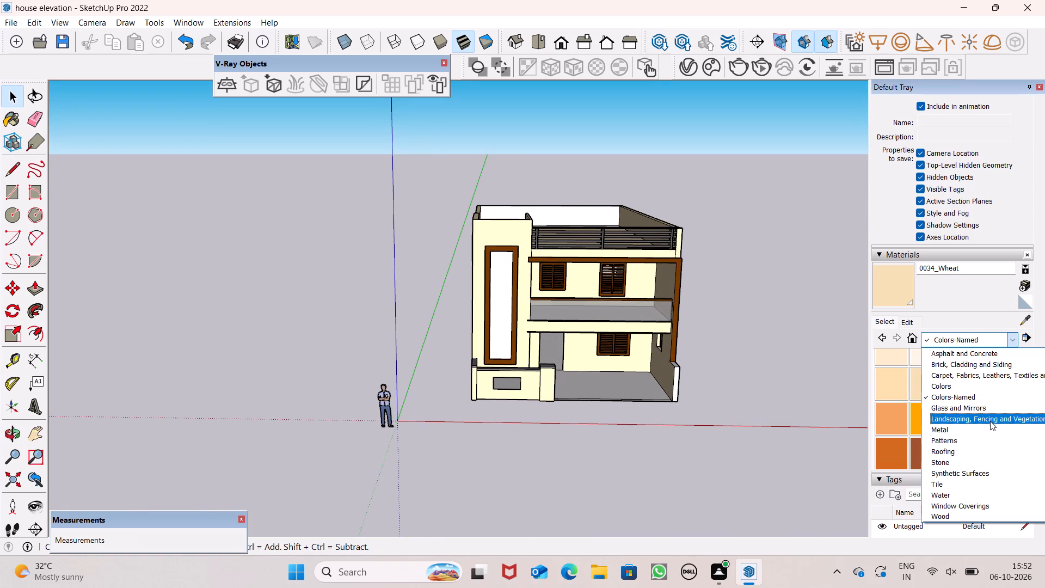
pyautogui.scroll(2, 671, 277)
pyautogui.moveTo(670, 275); pyautogui.dragTo(372, 454, button='middle')
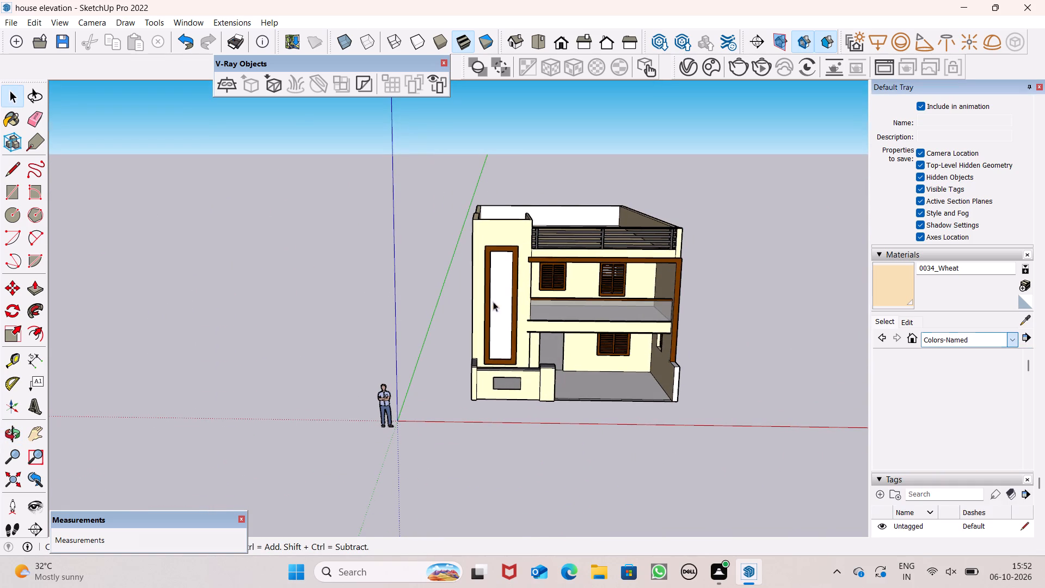
pyautogui.scroll(-1, 558, 284)
pyautogui.click(888, 284)
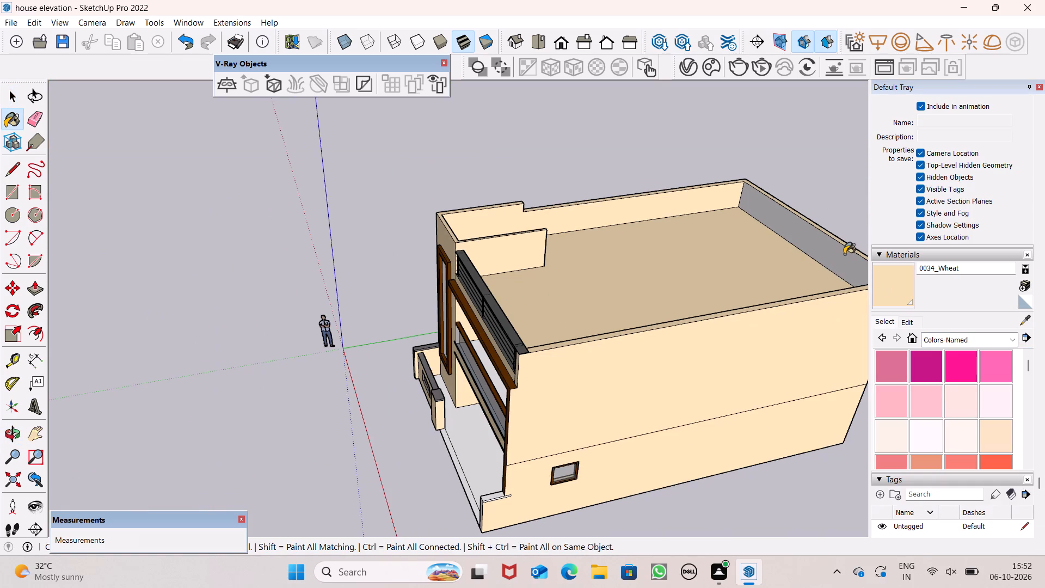
pyautogui.click(844, 254)
# Paint the top and front end of the low side compound wall beside the porch opening with 0034_Wheat.
pyautogui.scroll(-2, 757, 229)
pyautogui.moveTo(642, 354); pyautogui.dragTo(841, 271, button='middle')
pyautogui.scroll(1, 603, 364)
pyautogui.moveTo(602, 364); pyautogui.dragTo(604, 364, button='middle')
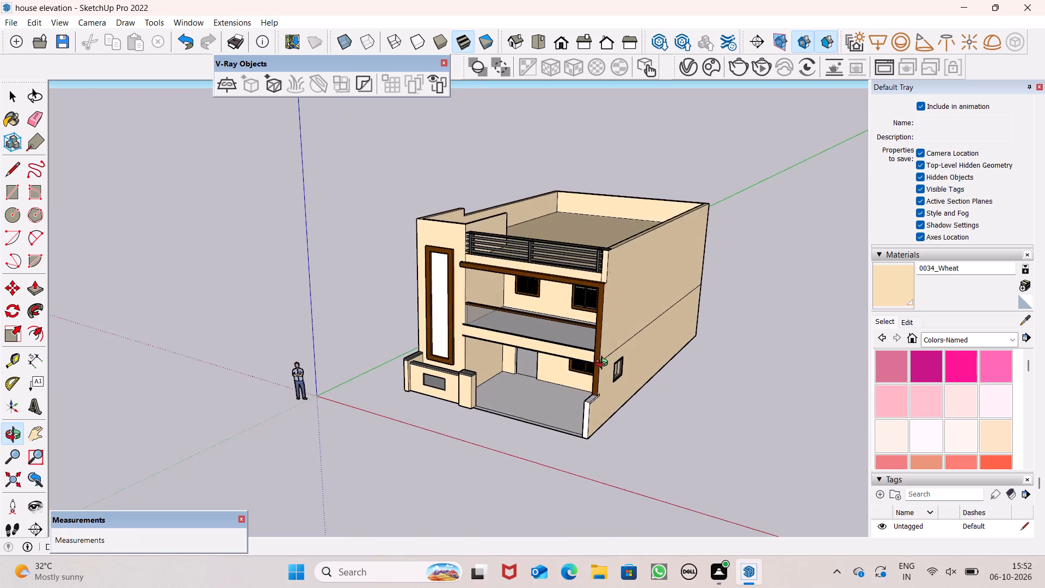
pyautogui.moveTo(604, 364); pyautogui.dragTo(784, 329, button='middle')
pyautogui.scroll(5, 654, 377)
pyautogui.moveTo(598, 390); pyautogui.dragTo(565, 521, button='middle')
pyautogui.scroll(2, 570, 415)
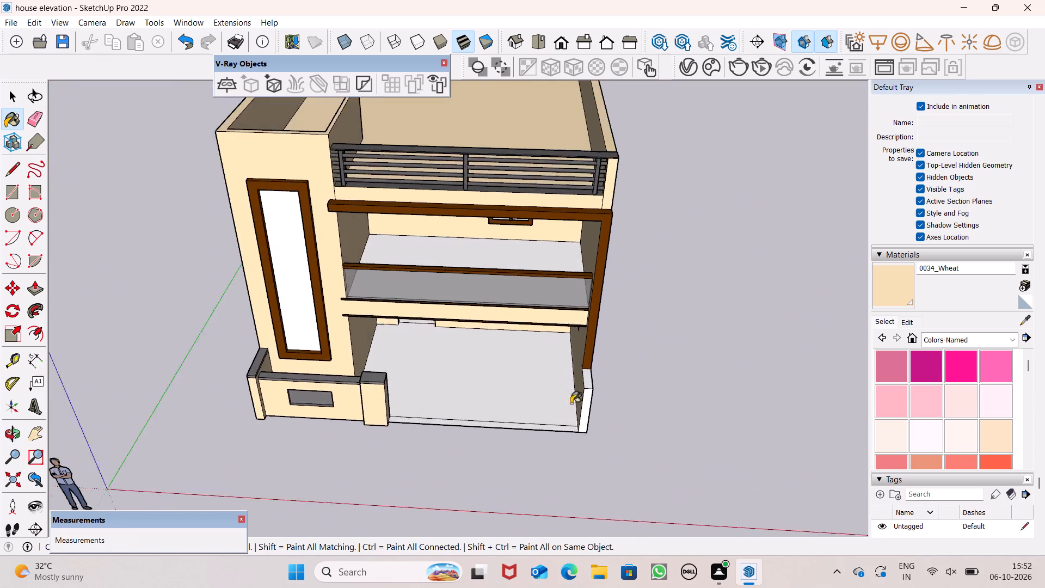
pyautogui.scroll(3, 571, 403)
pyautogui.click(600, 369)
pyautogui.click(597, 397)
# Paint the ceiling of the upper-floor balcony with Wood Cherry Original from the Wood materials.
pyautogui.moveTo(618, 426); pyautogui.dragTo(625, 407, button='middle')
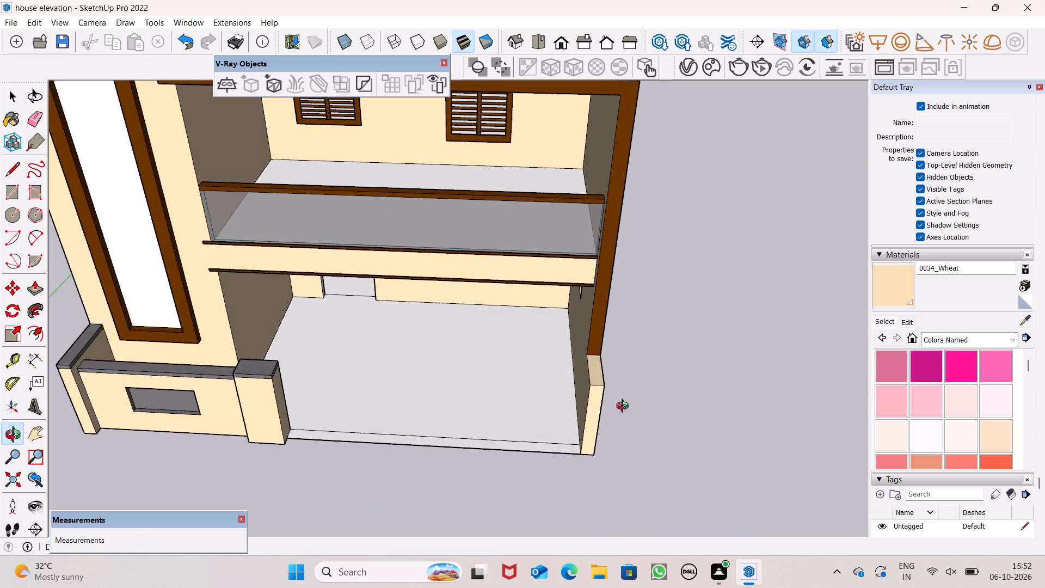
pyautogui.moveTo(625, 407); pyautogui.dragTo(635, 332, button='middle')
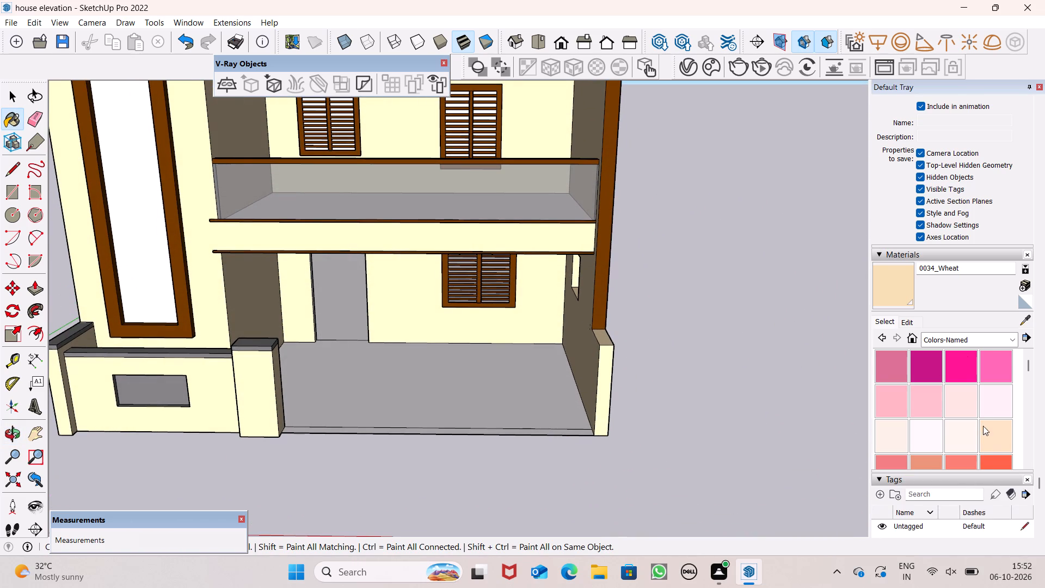
pyautogui.click(990, 341)
pyautogui.click(947, 518)
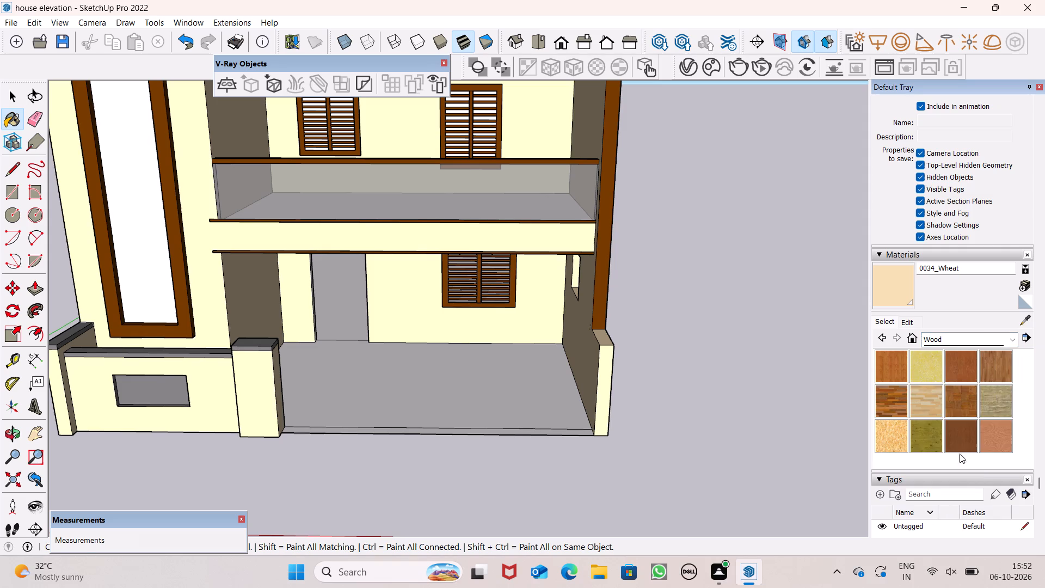
pyautogui.click(957, 396)
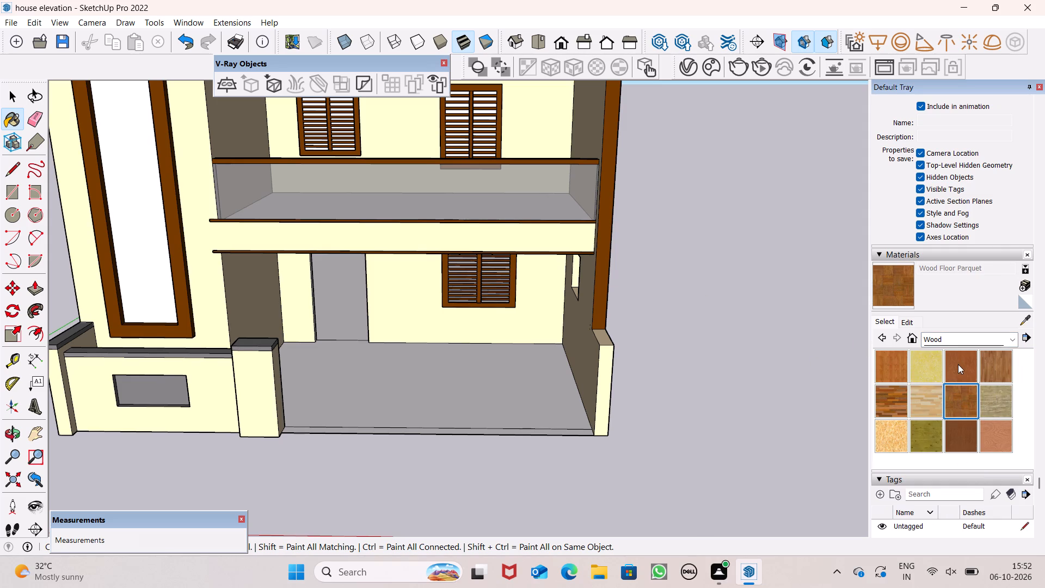
pyautogui.click(960, 365)
pyautogui.scroll(-5, 241, 400)
pyautogui.moveTo(277, 271); pyautogui.dragTo(280, 269, button='middle')
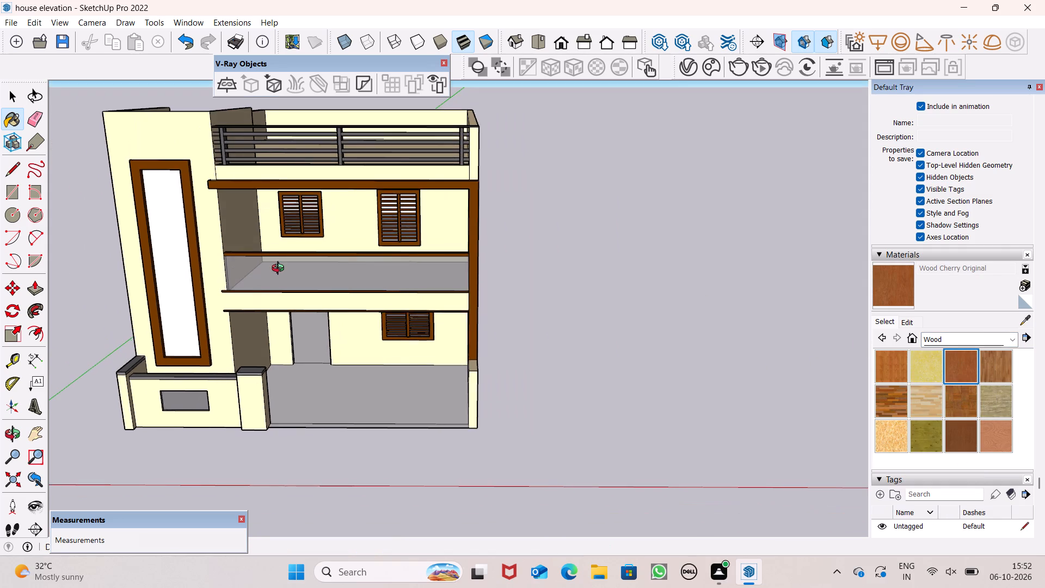
pyautogui.moveTo(280, 269); pyautogui.dragTo(302, 91, button='middle')
pyautogui.scroll(3, 316, 190)
pyautogui.scroll(-1, 318, 191)
pyautogui.click(325, 191)
# Paint the porch ceiling, on the underside of the balcony slab, with Wood Cherry Original.
pyautogui.moveTo(362, 354); pyautogui.dragTo(333, 270, button='middle')
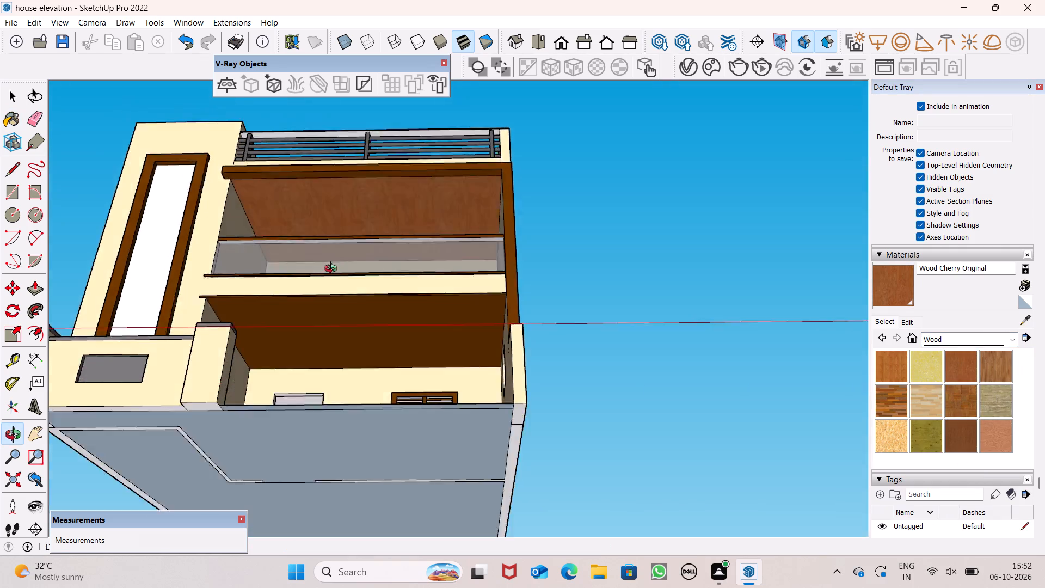
pyautogui.moveTo(333, 270); pyautogui.dragTo(337, 246, button='middle')
pyautogui.scroll(1, 337, 246)
pyautogui.click(360, 315)
pyautogui.scroll(-2, 419, 273)
pyautogui.scroll(1, 420, 272)
pyautogui.moveTo(420, 272); pyautogui.dragTo(459, 483, button='middle')
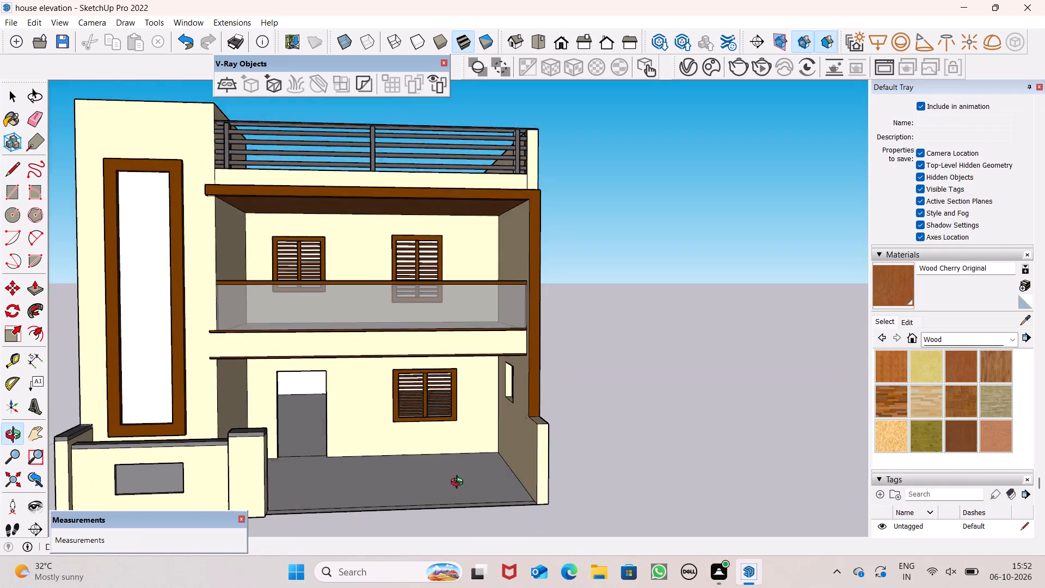
pyautogui.moveTo(459, 483); pyautogui.dragTo(460, 484, button='middle')
pyautogui.scroll(-1, 460, 433)
pyautogui.scroll(1, 460, 433)
pyautogui.scroll(-1, 460, 433)
pyautogui.moveTo(446, 497); pyautogui.dragTo(445, 531, button='middle')
pyautogui.scroll(1, 445, 531)
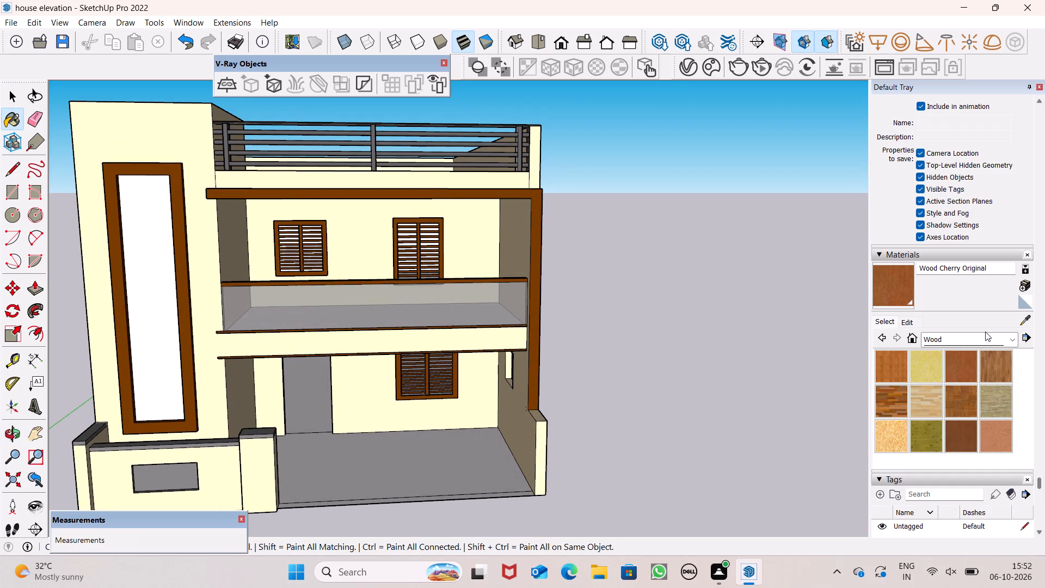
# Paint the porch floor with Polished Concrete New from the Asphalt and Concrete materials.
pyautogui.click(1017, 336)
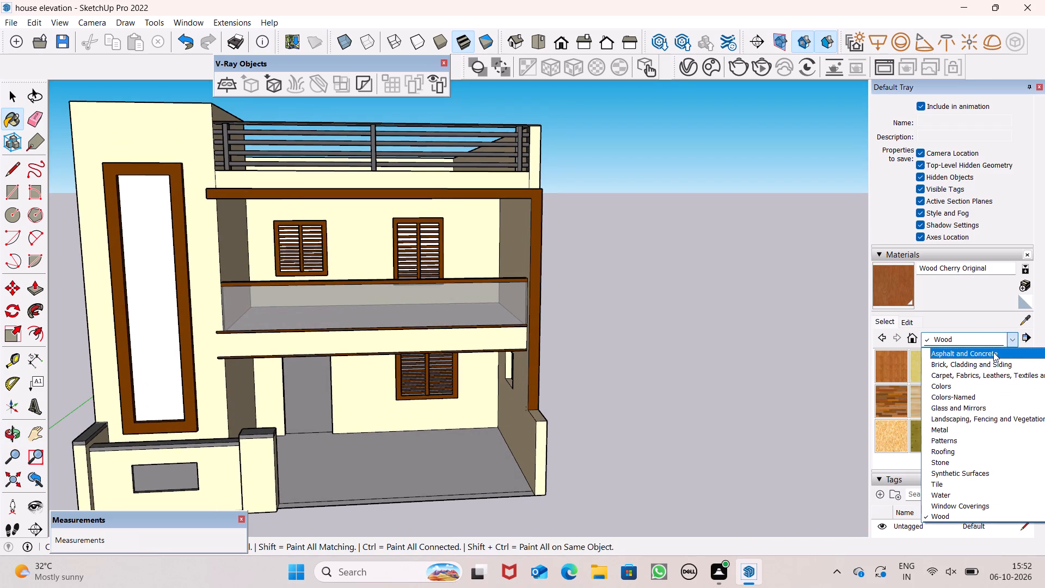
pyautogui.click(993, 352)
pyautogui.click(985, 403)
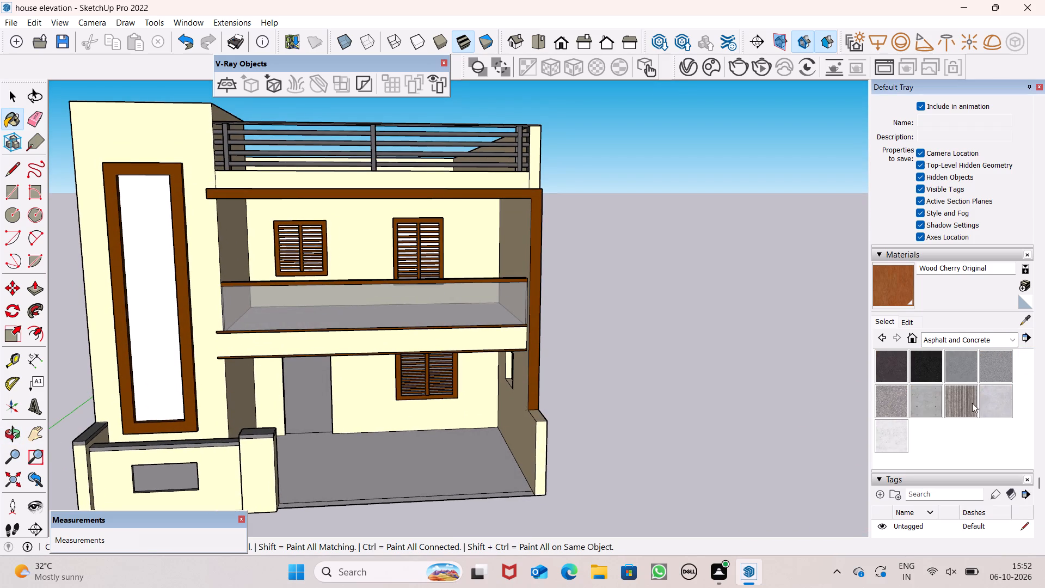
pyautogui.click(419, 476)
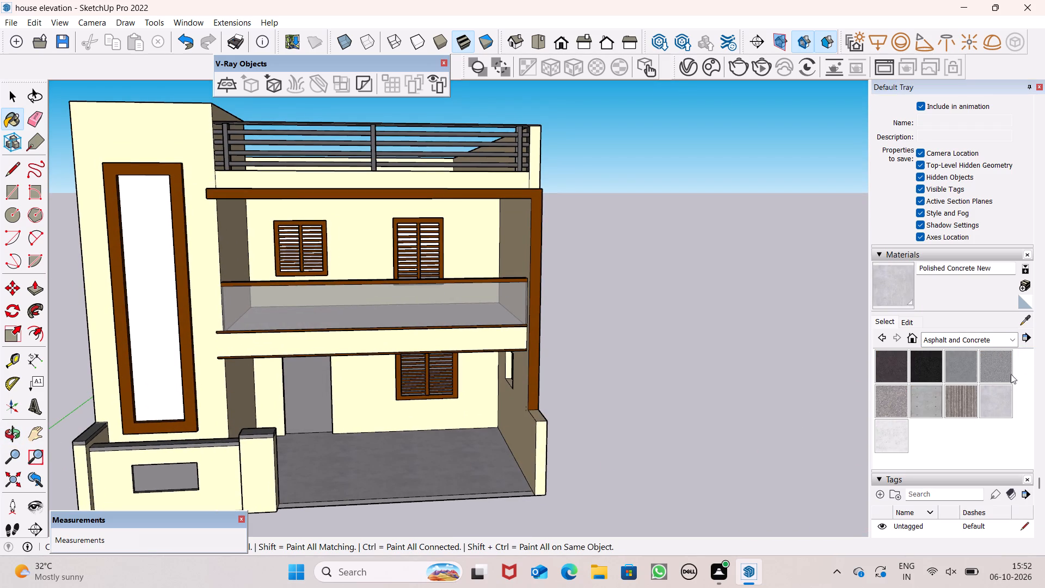
# Paint the porch floor and the upper-floor balcony floor with Marble Carrara Gold Floor Tile from the Tile materials.
pyautogui.click(1015, 342)
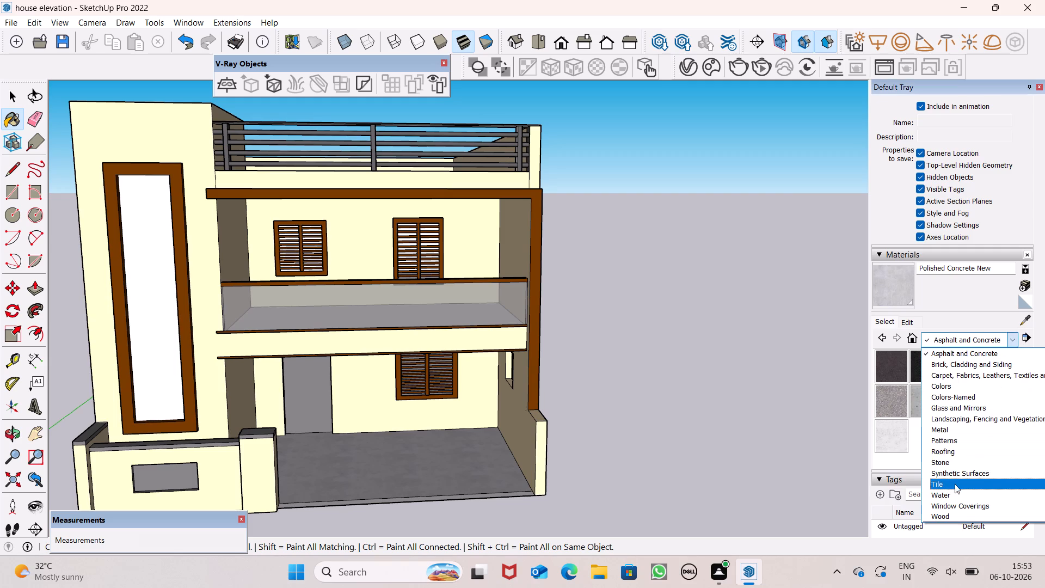
pyautogui.click(955, 484)
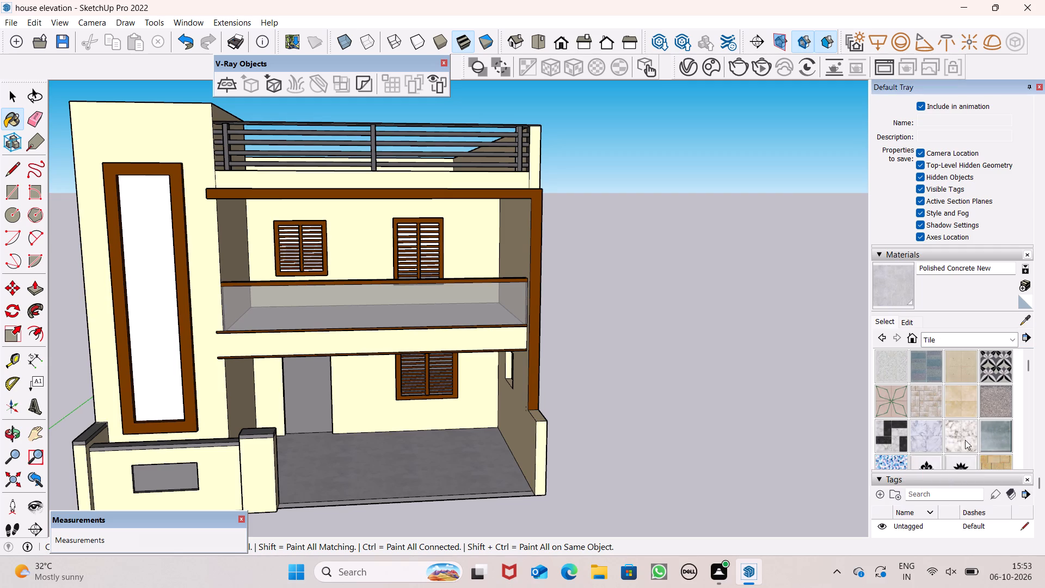
pyautogui.click(967, 439)
pyautogui.click(484, 449)
pyautogui.moveTo(551, 420); pyautogui.dragTo(500, 509, button='middle')
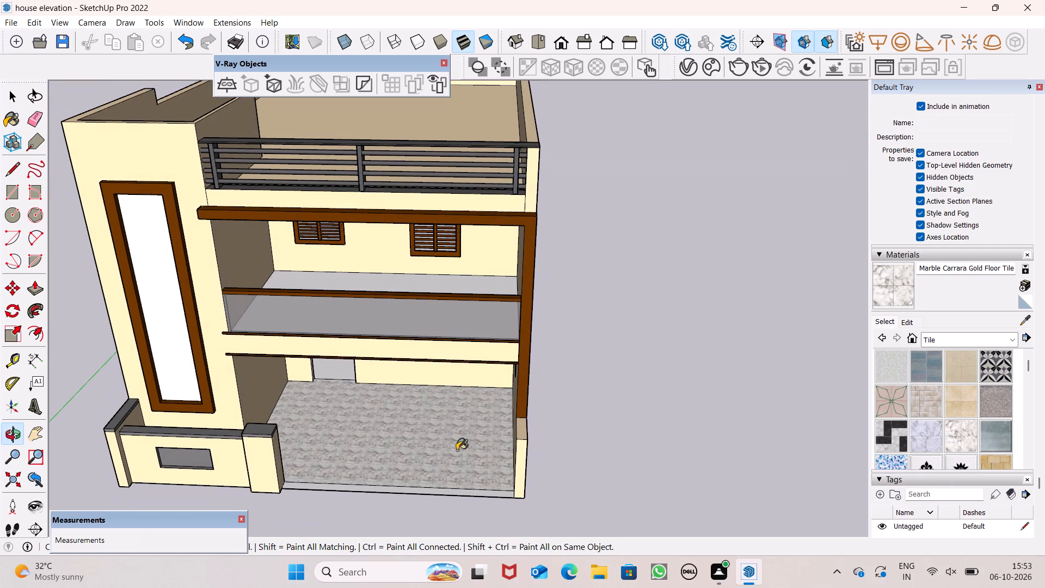
pyautogui.click(415, 286)
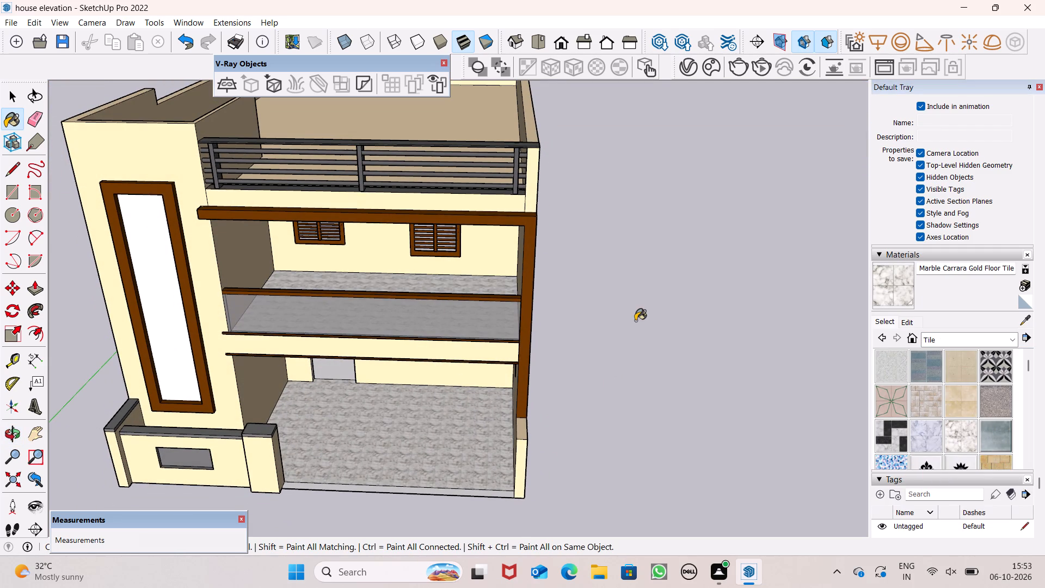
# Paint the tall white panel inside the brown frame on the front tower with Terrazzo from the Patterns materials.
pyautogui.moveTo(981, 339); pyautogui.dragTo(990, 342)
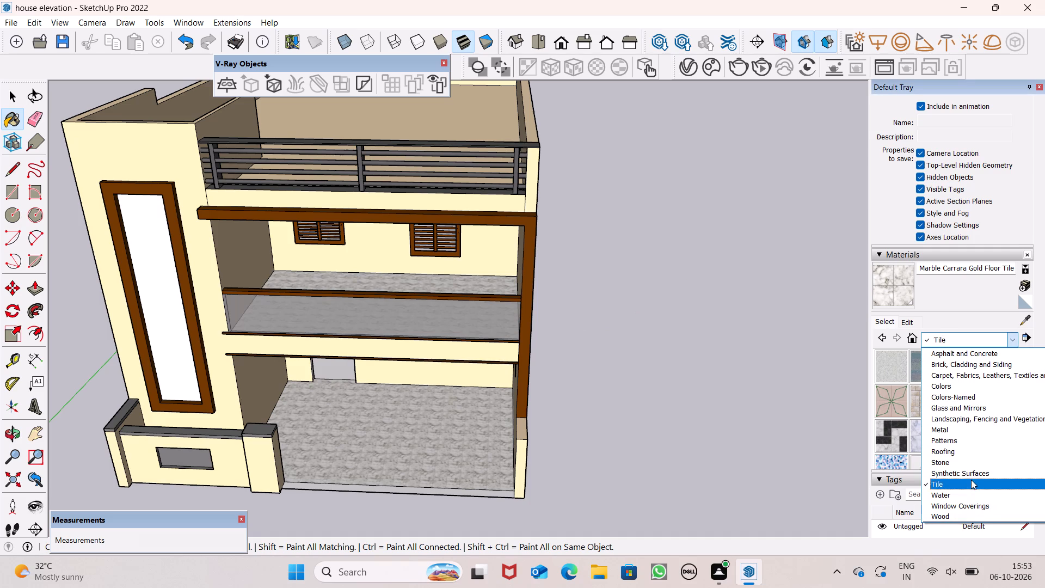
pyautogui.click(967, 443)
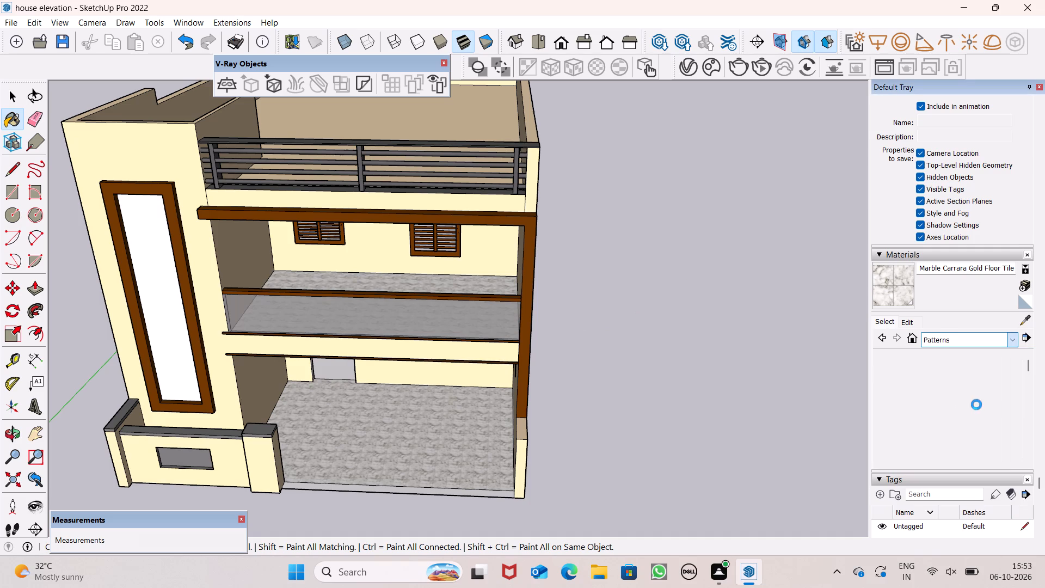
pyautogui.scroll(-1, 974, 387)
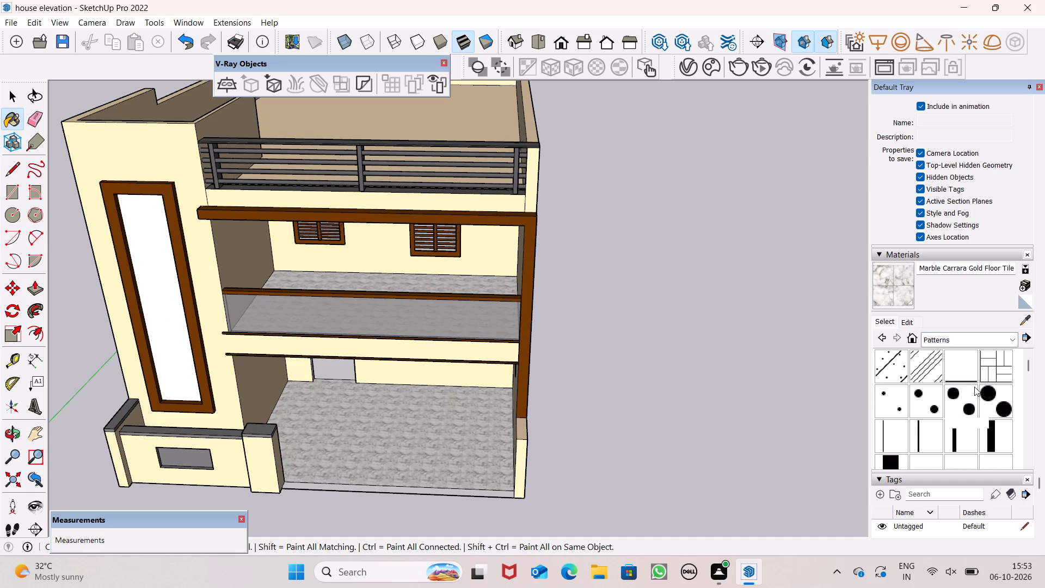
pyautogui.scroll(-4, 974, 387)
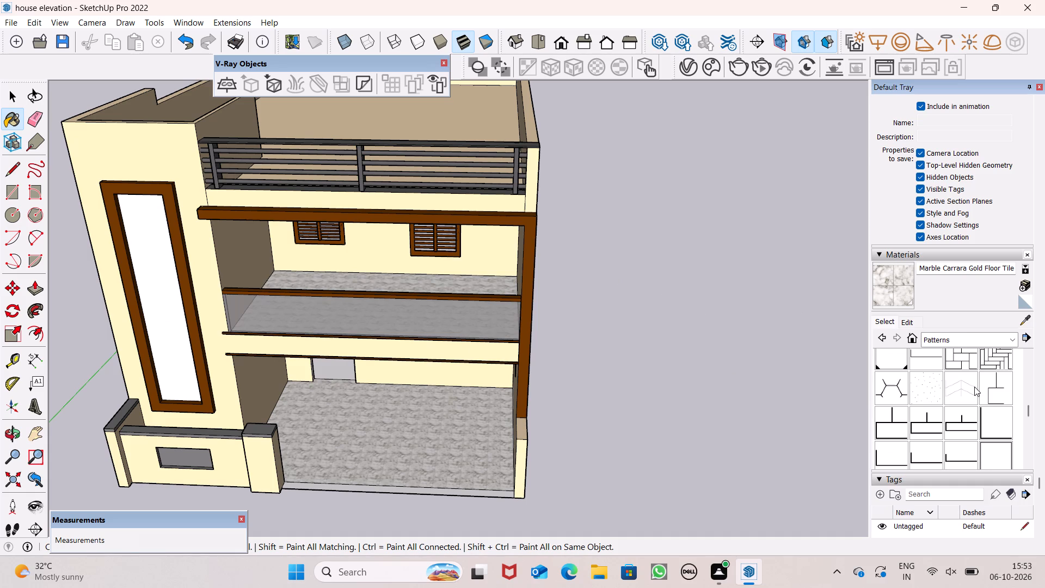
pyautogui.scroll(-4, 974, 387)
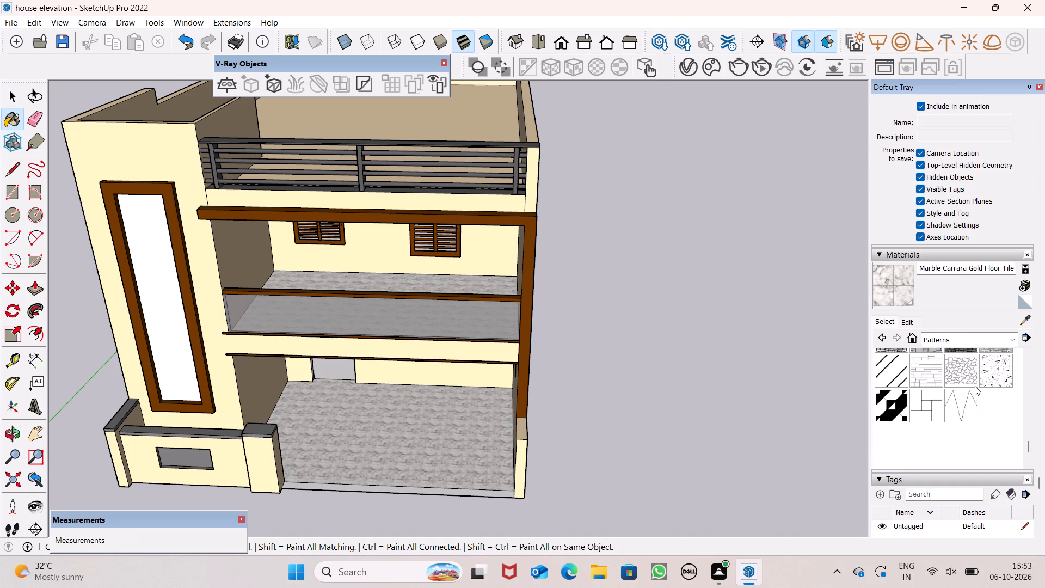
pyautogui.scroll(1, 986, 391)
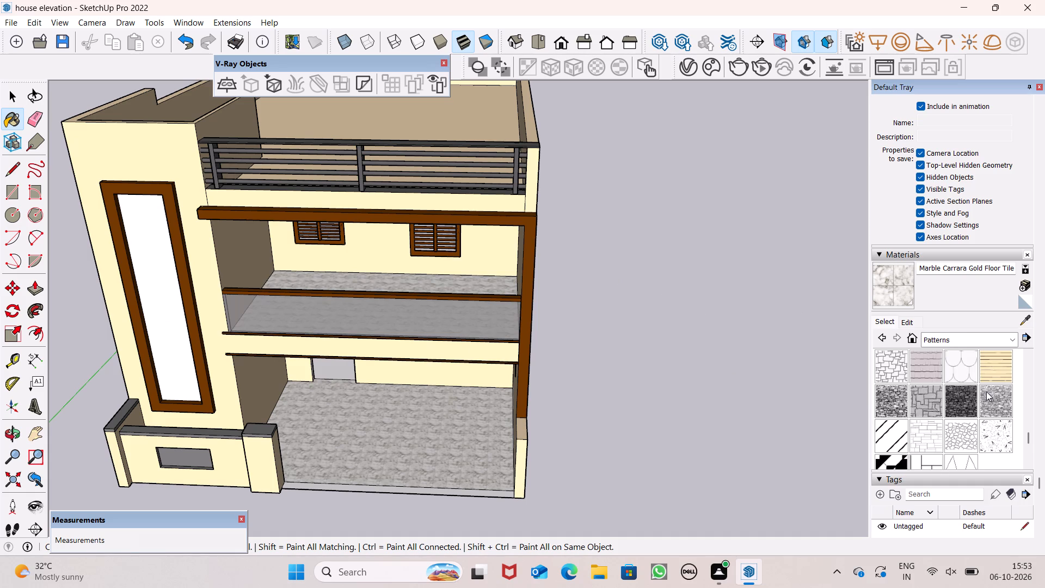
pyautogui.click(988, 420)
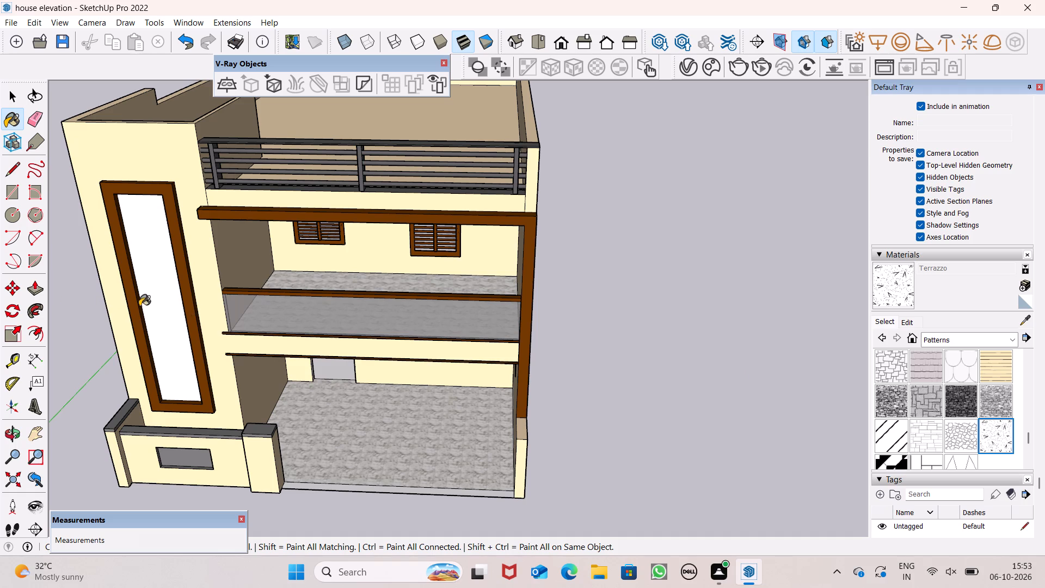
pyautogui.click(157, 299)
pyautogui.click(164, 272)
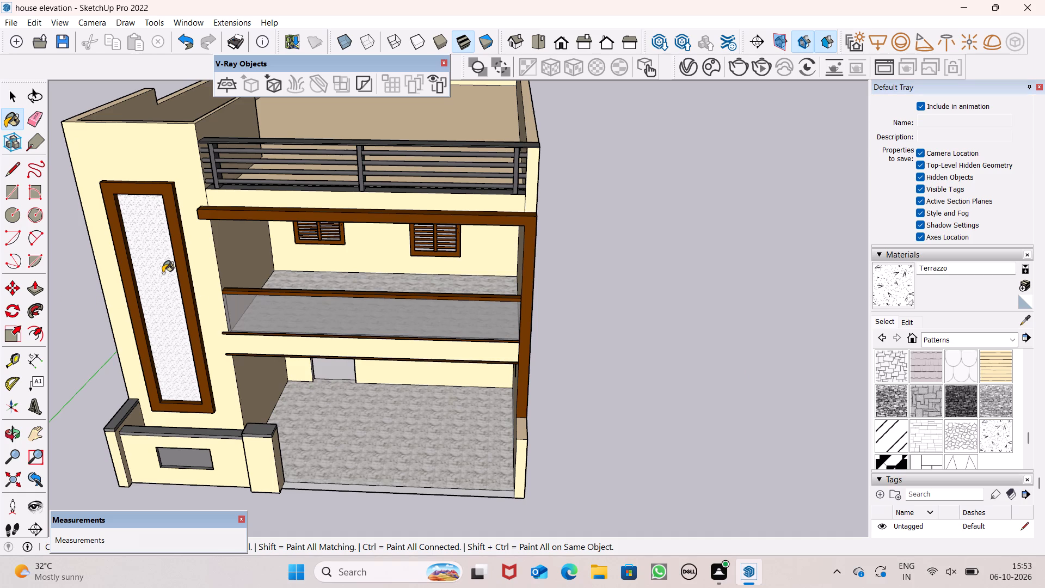
# Paint the tall framed panel on the front tower with Sketchy Stone from the Patterns materials.
pyautogui.click(893, 399)
pyautogui.click(155, 256)
# Examine the painted house from above, the front and the side.
pyautogui.scroll(-6, 223, 248)
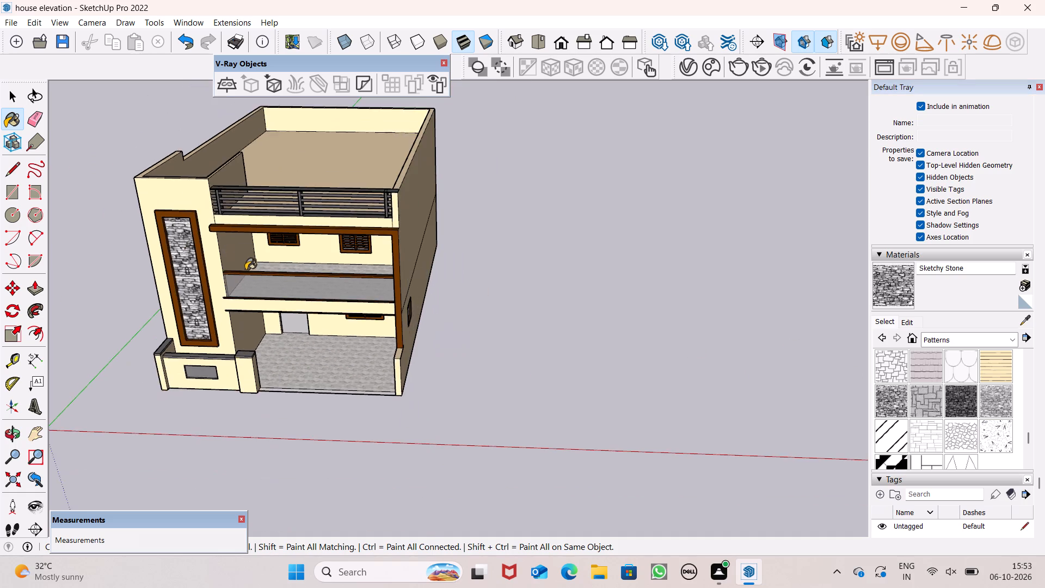
pyautogui.moveTo(236, 278); pyautogui.dragTo(277, 127, button='middle')
pyautogui.scroll(1, 285, 200)
pyautogui.scroll(-2, 285, 200)
pyautogui.moveTo(343, 274); pyautogui.dragTo(290, 357, button='middle')
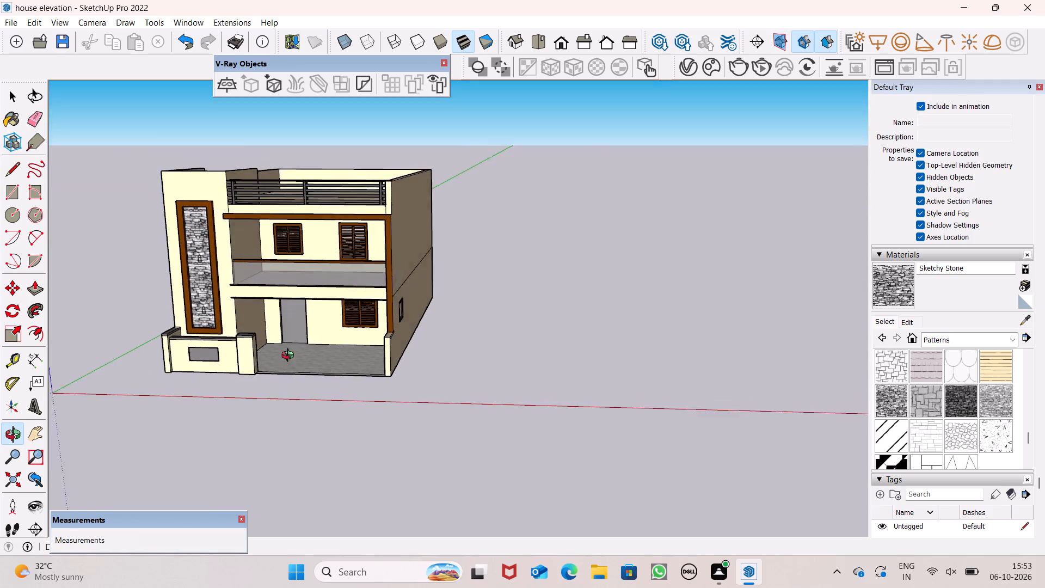
pyautogui.moveTo(290, 357); pyautogui.dragTo(203, 362, button='middle')
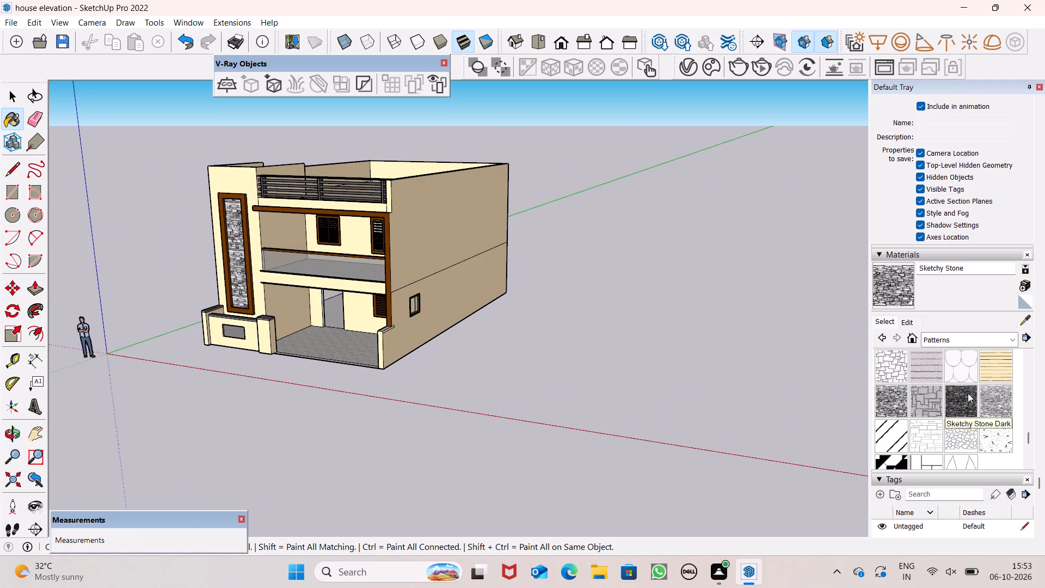
pyautogui.scroll(2, 966, 393)
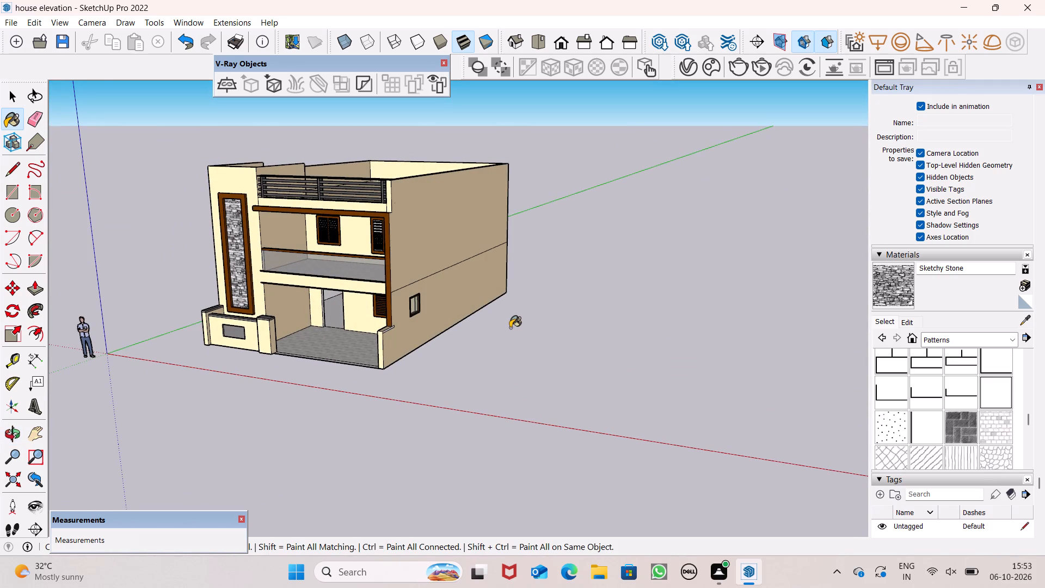
pyautogui.scroll(-2, 510, 330)
pyautogui.moveTo(492, 339); pyautogui.dragTo(684, 339, button='middle')
pyautogui.press('space')
pyautogui.scroll(-1, 544, 325)
pyautogui.scroll(3, 544, 325)
pyautogui.moveTo(524, 330); pyautogui.dragTo(461, 367, button='middle')
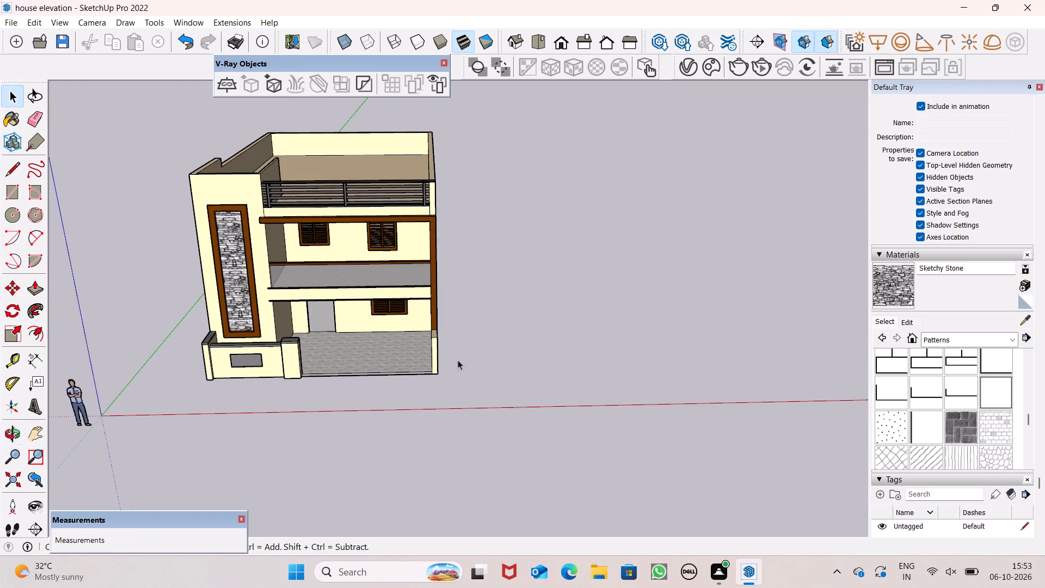
# Search the 3D Warehouse components for "gate".
pyautogui.scroll(4, 973, 224)
pyautogui.scroll(-1, 973, 224)
pyautogui.scroll(1, 973, 224)
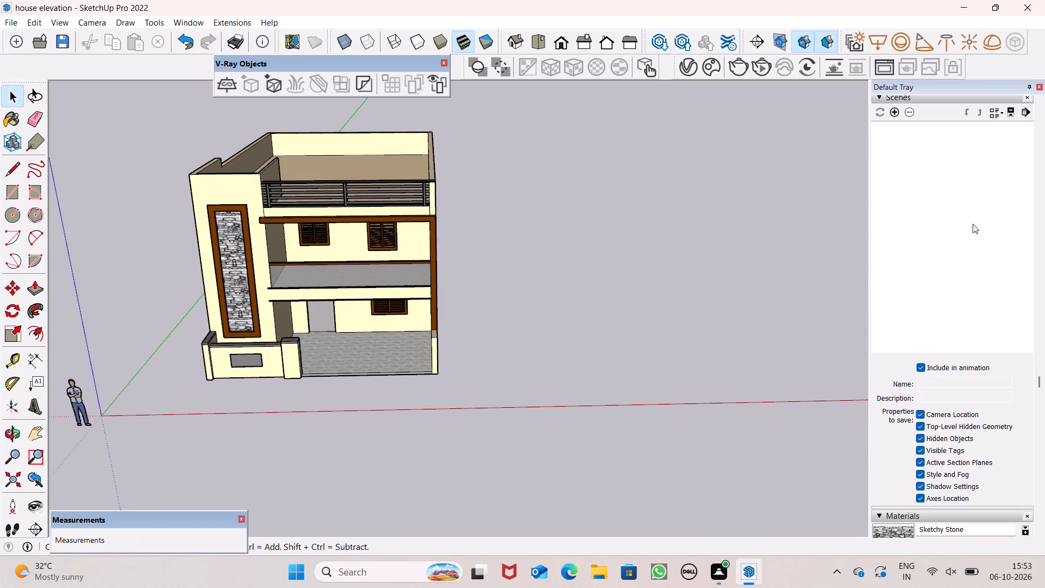
pyautogui.scroll(2, 974, 233)
pyautogui.click(974, 233)
pyautogui.scroll(3, 973, 237)
pyautogui.scroll(6, 930, 250)
pyautogui.click(948, 383)
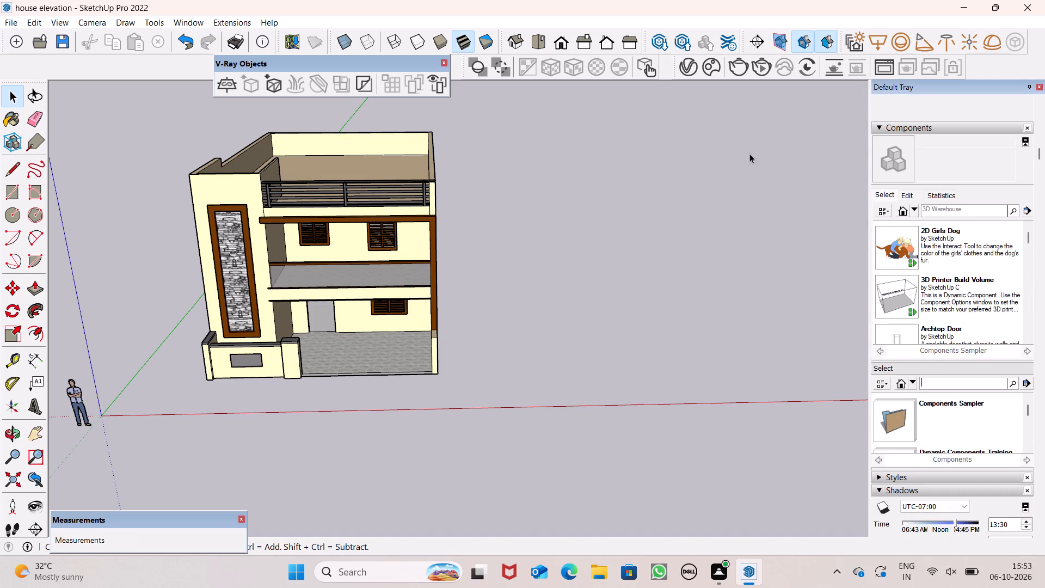
pyautogui.write('gate')
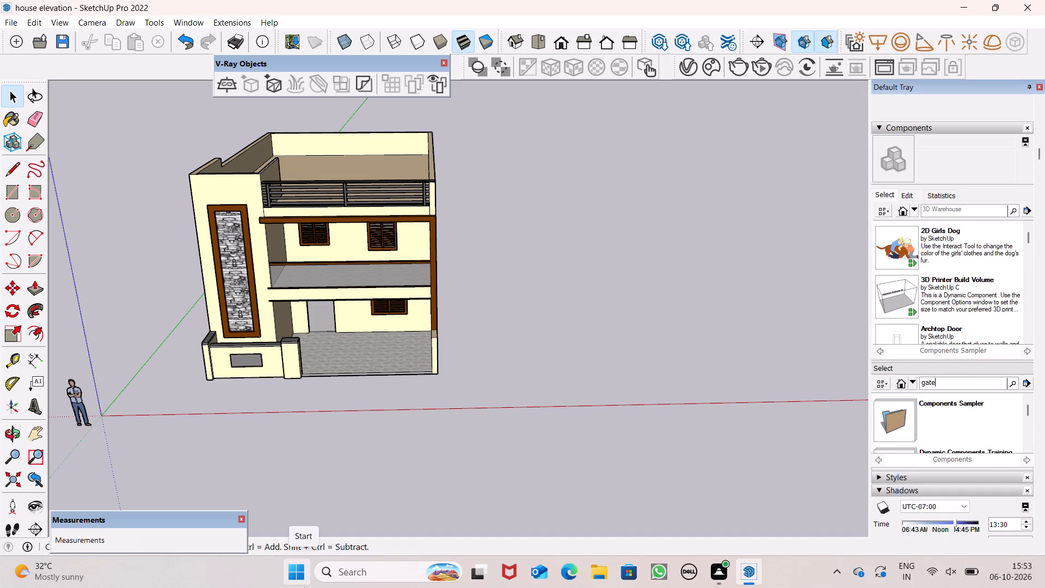
pyautogui.press('Return')
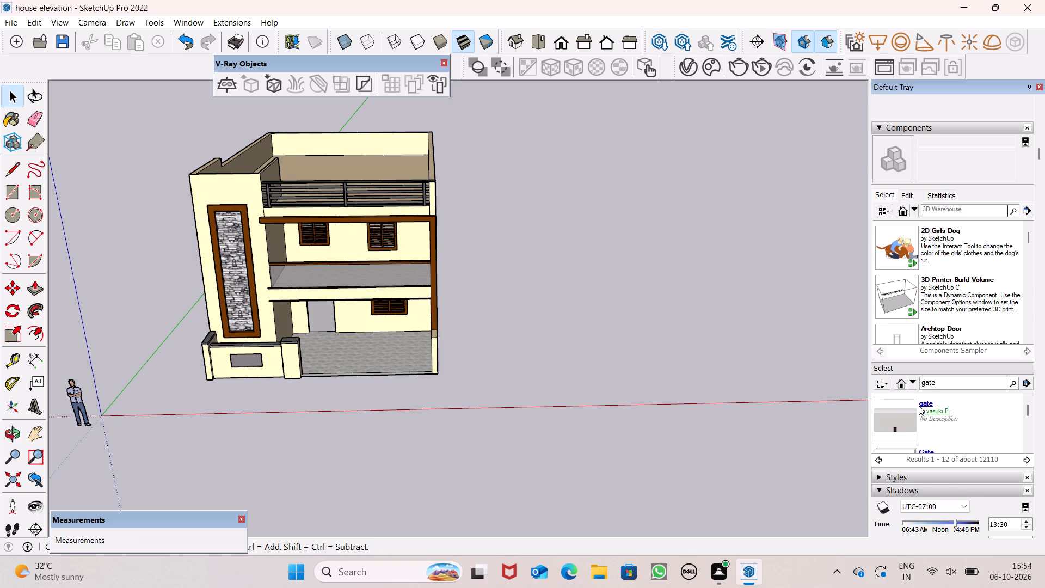
# Look through the gate search results for a suitable compound gate and open one of the entries.
pyautogui.scroll(-2, 932, 392)
pyautogui.scroll(-2, 918, 280)
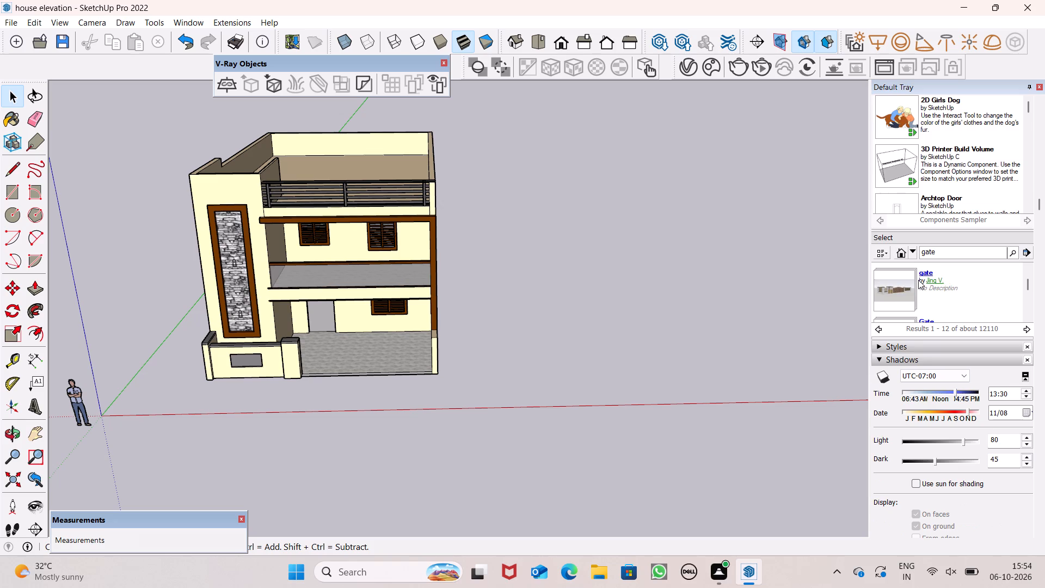
pyautogui.scroll(-2, 918, 280)
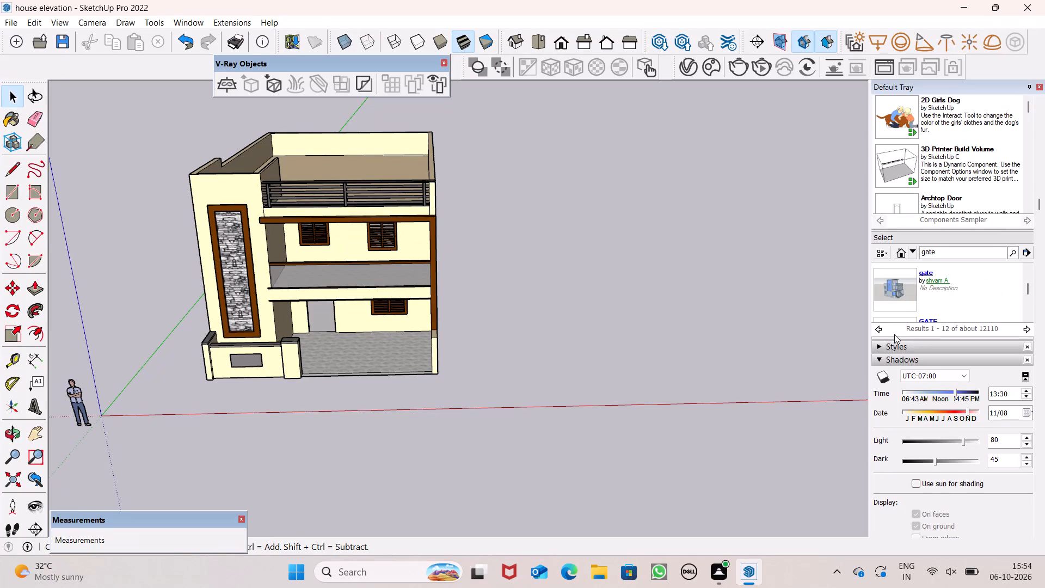
pyautogui.scroll(-1, 900, 292)
pyautogui.scroll(5, 901, 289)
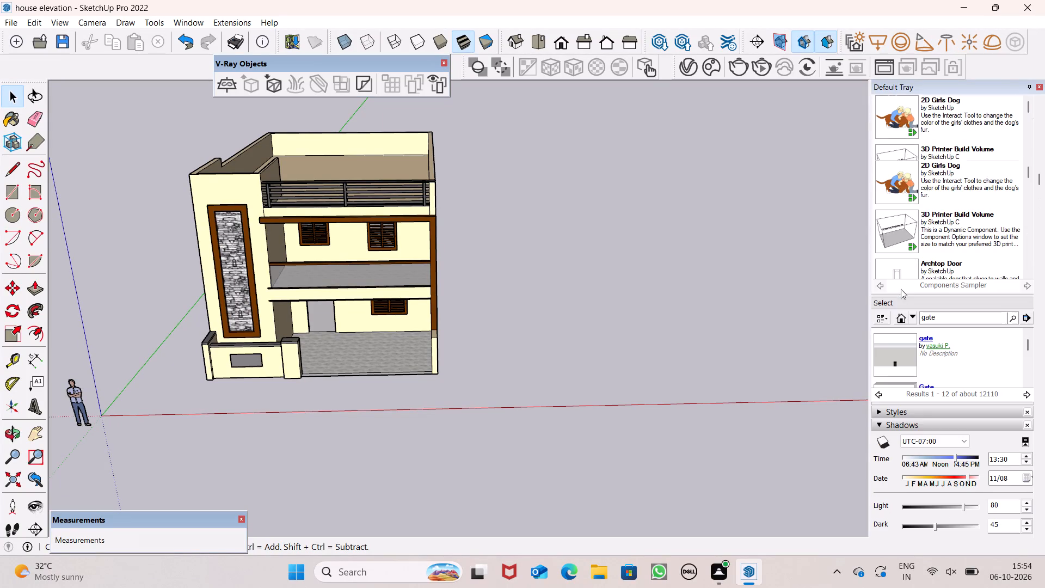
pyautogui.scroll(1, 901, 289)
pyautogui.scroll(-2, 908, 338)
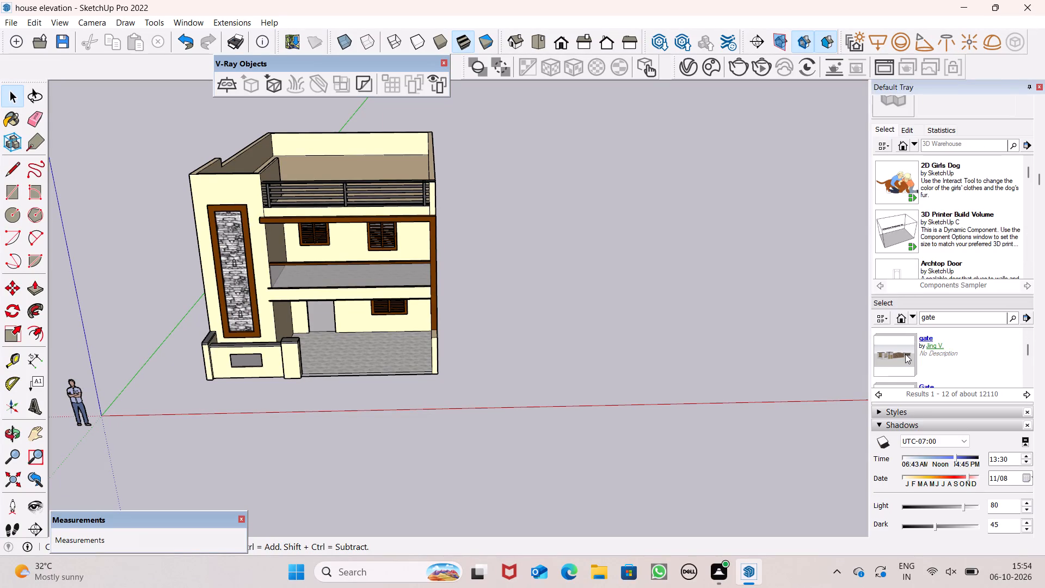
pyautogui.scroll(1, 905, 354)
pyautogui.scroll(-1, 905, 354)
pyautogui.click(905, 354)
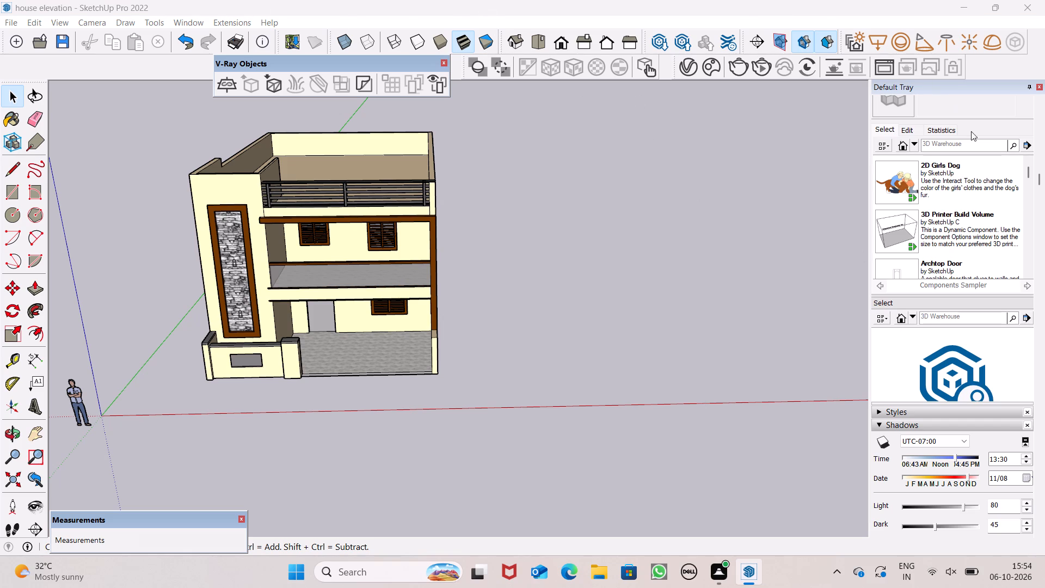
# Look through the 3D Warehouse gate results for a gate model that suits the compound entrance.
pyautogui.scroll(-5, 996, 292)
pyautogui.scroll(-9, 956, 327)
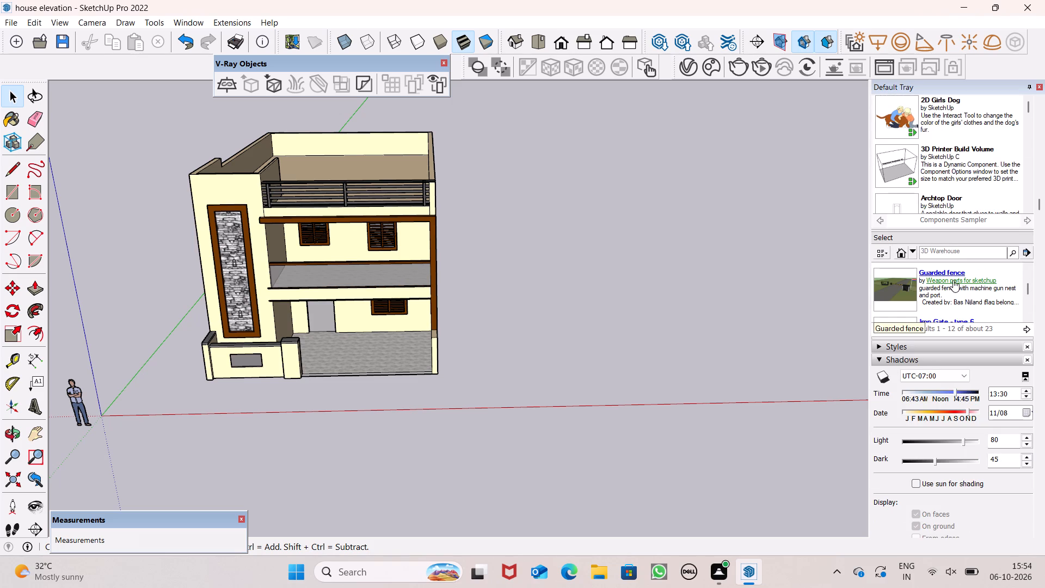
pyautogui.scroll(1, 946, 262)
pyautogui.scroll(2, 950, 191)
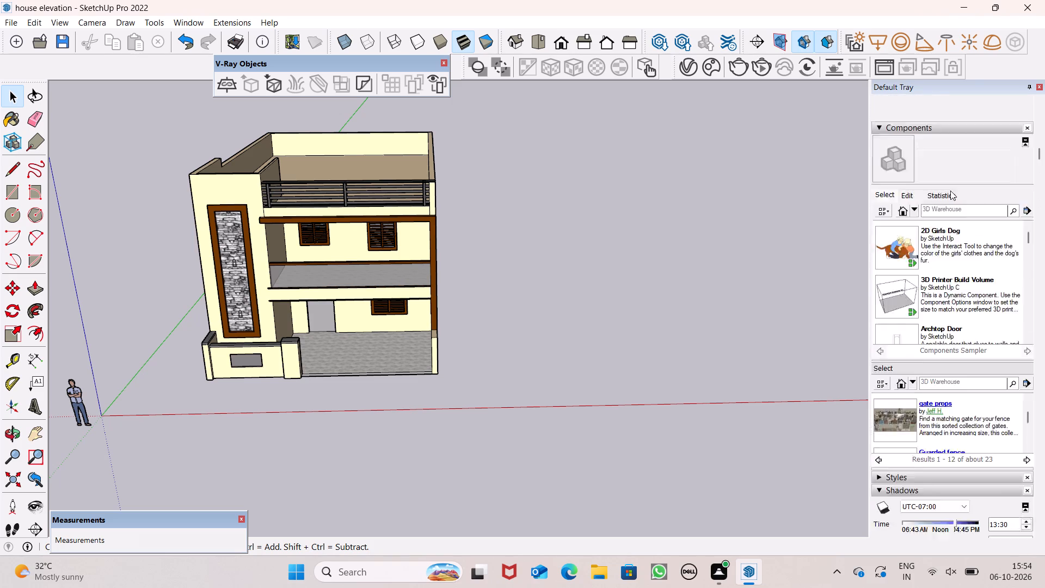
pyautogui.scroll(1, 950, 191)
pyautogui.scroll(-2, 994, 291)
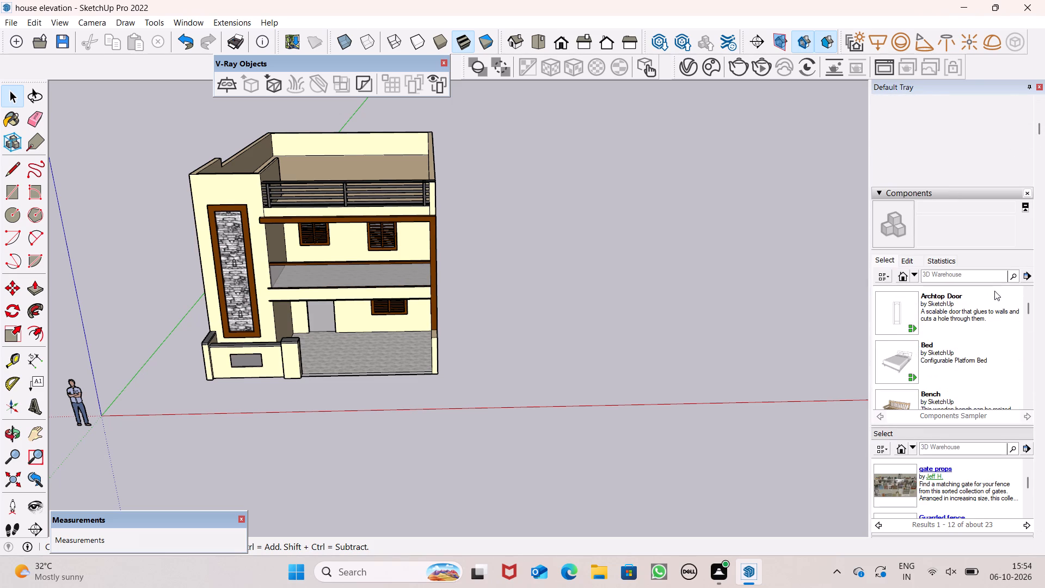
pyautogui.scroll(-1, 956, 395)
pyautogui.scroll(-1, 936, 434)
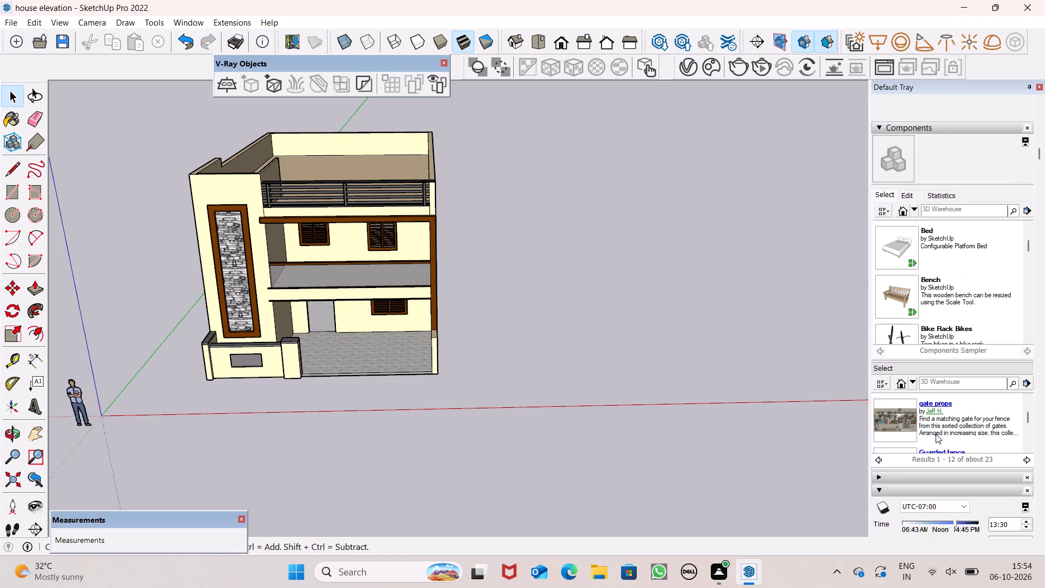
pyautogui.scroll(-1, 936, 434)
pyautogui.scroll(1, 917, 454)
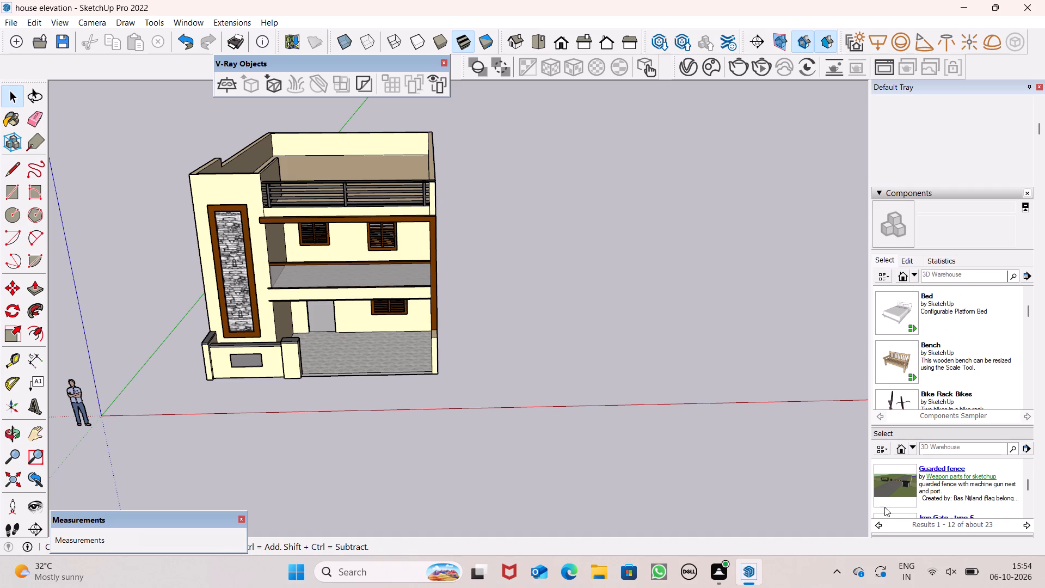
pyautogui.scroll(3, 893, 501)
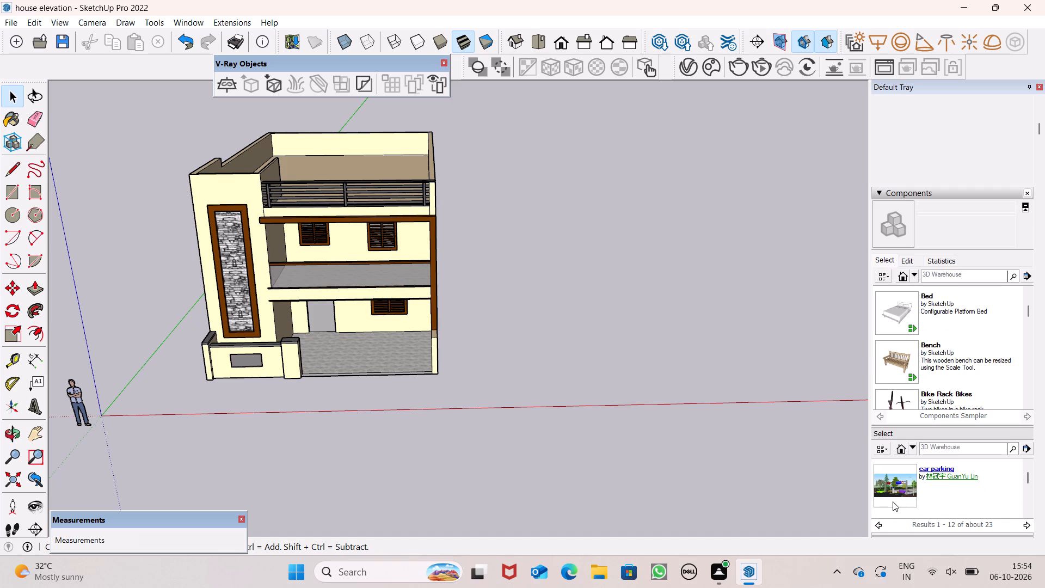
pyautogui.scroll(3, 893, 501)
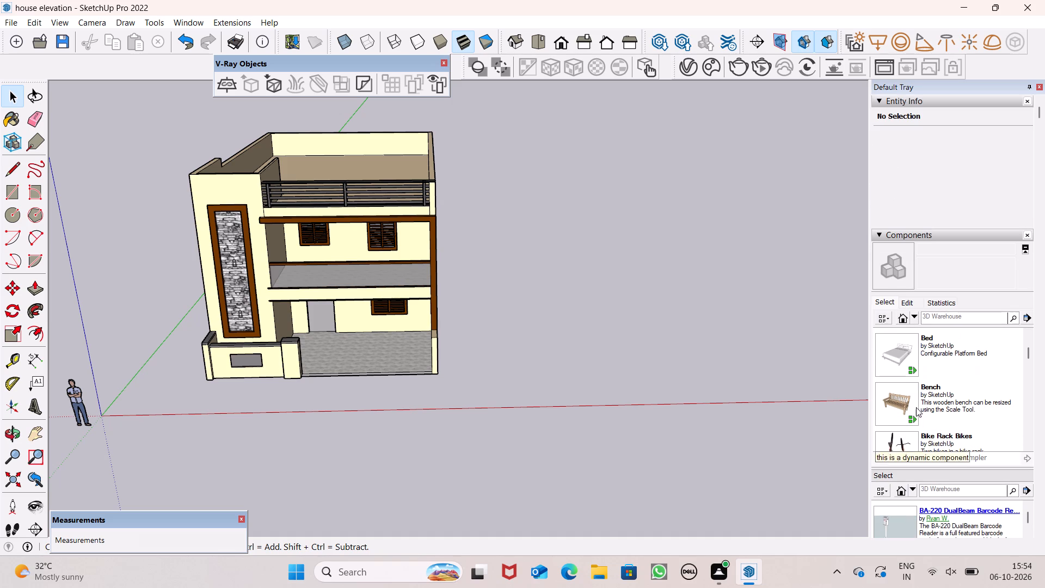
pyautogui.scroll(-5, 961, 191)
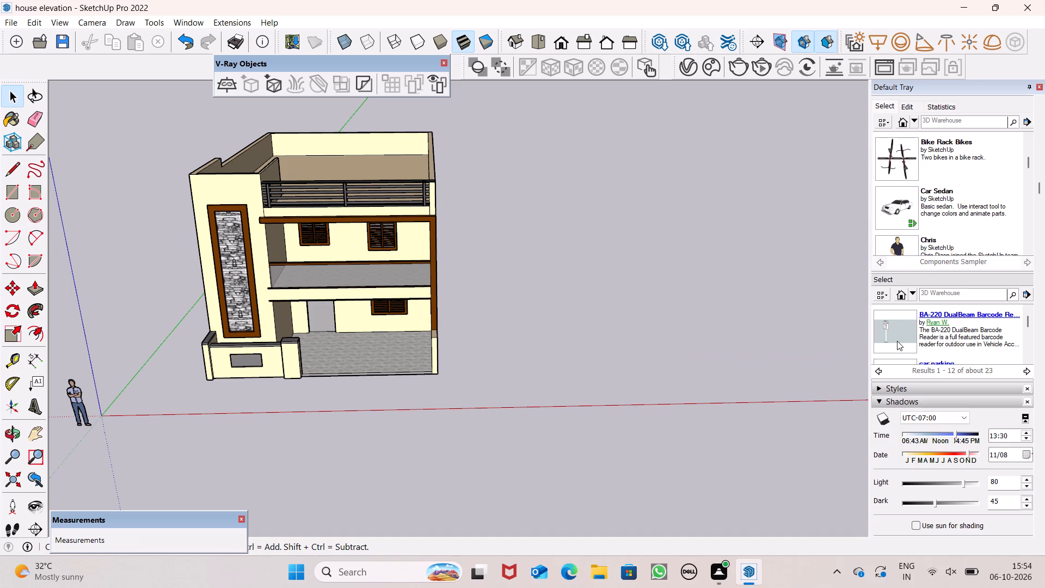
pyautogui.scroll(-1, 897, 341)
pyautogui.scroll(3, 897, 341)
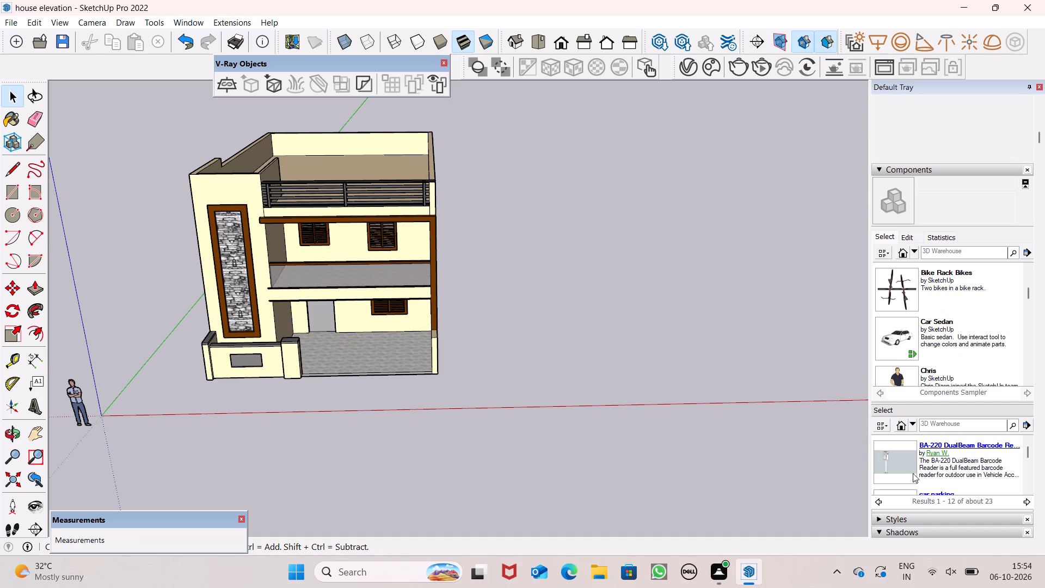
pyautogui.scroll(-3, 909, 465)
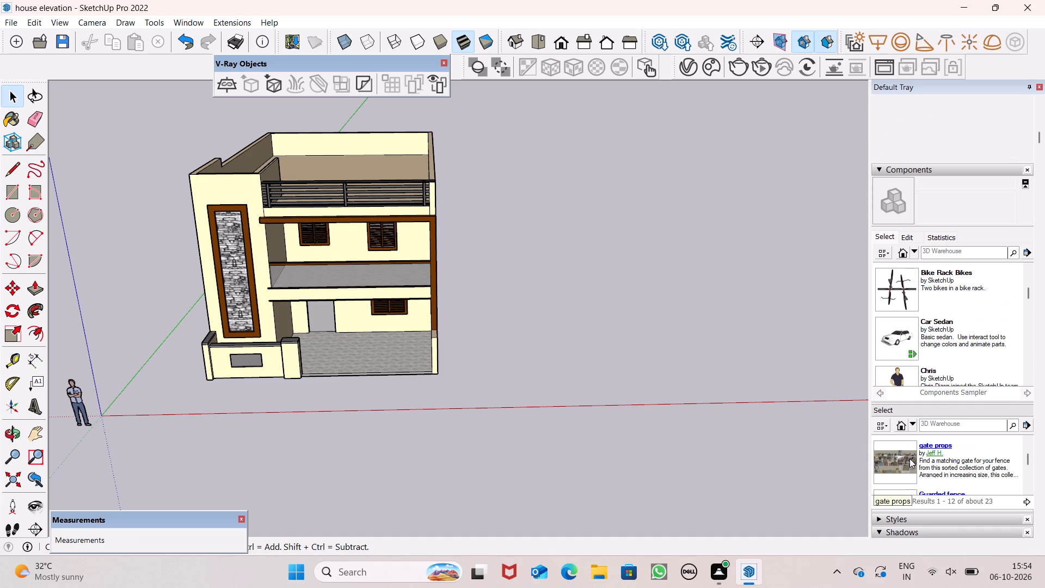
pyautogui.scroll(-3, 909, 461)
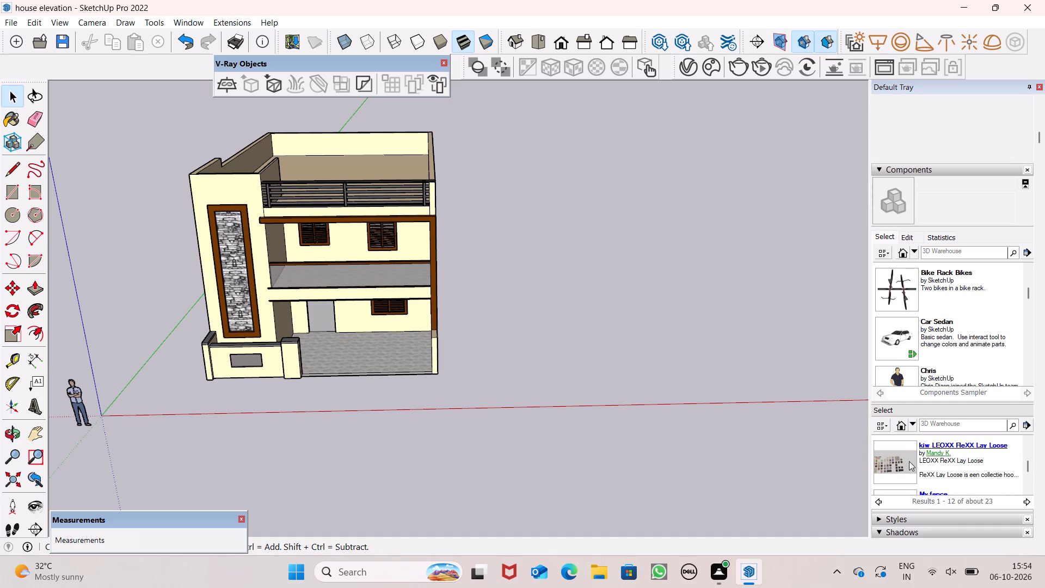
pyautogui.scroll(-2, 909, 461)
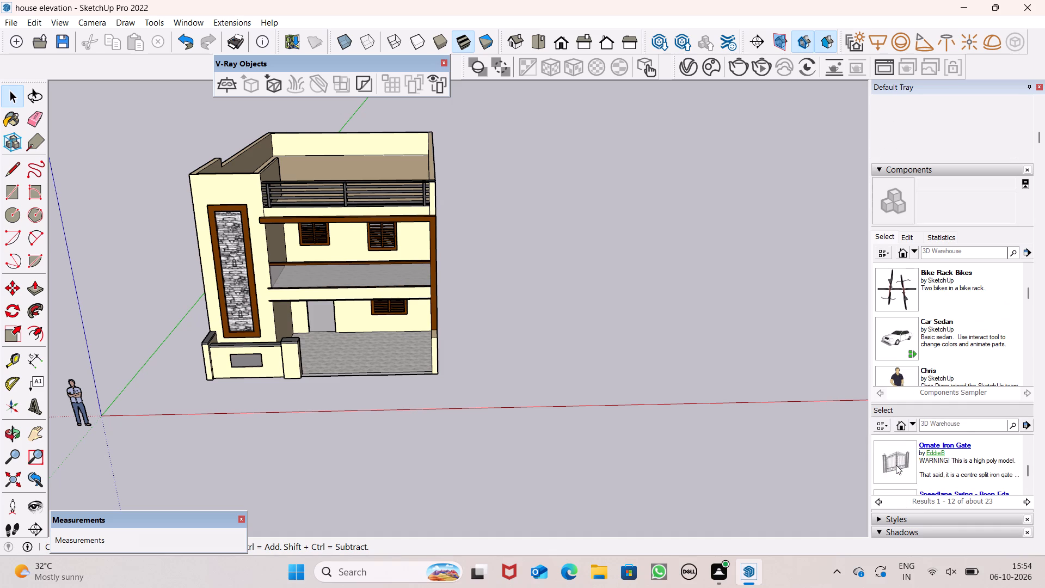
# Download the Ornate Iron Gate component and place one copy on the open ground beside the house.
pyautogui.click(896, 464)
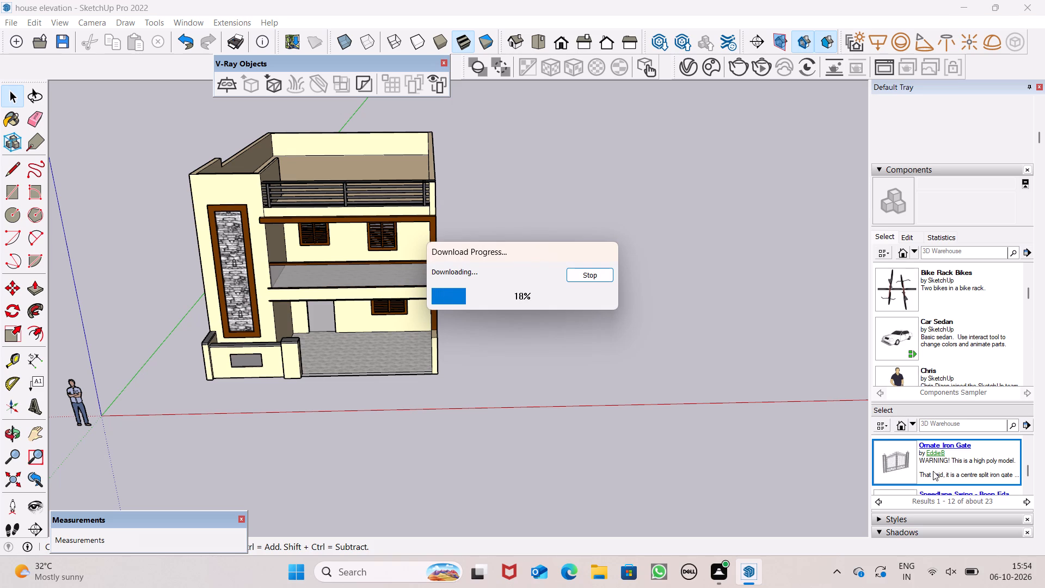
pyautogui.click(903, 466)
pyautogui.scroll(-1, 913, 462)
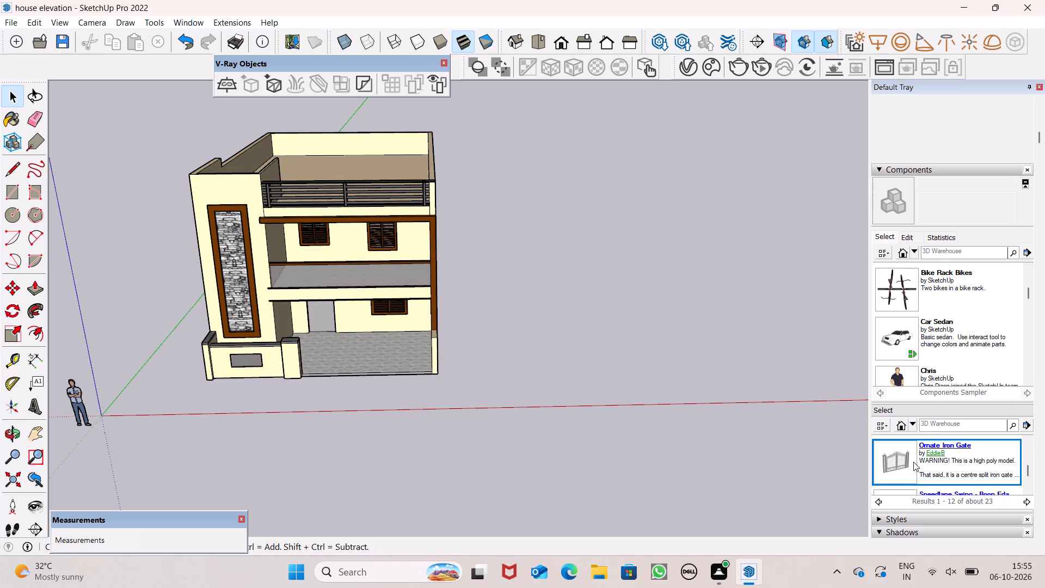
pyautogui.scroll(-4, 913, 462)
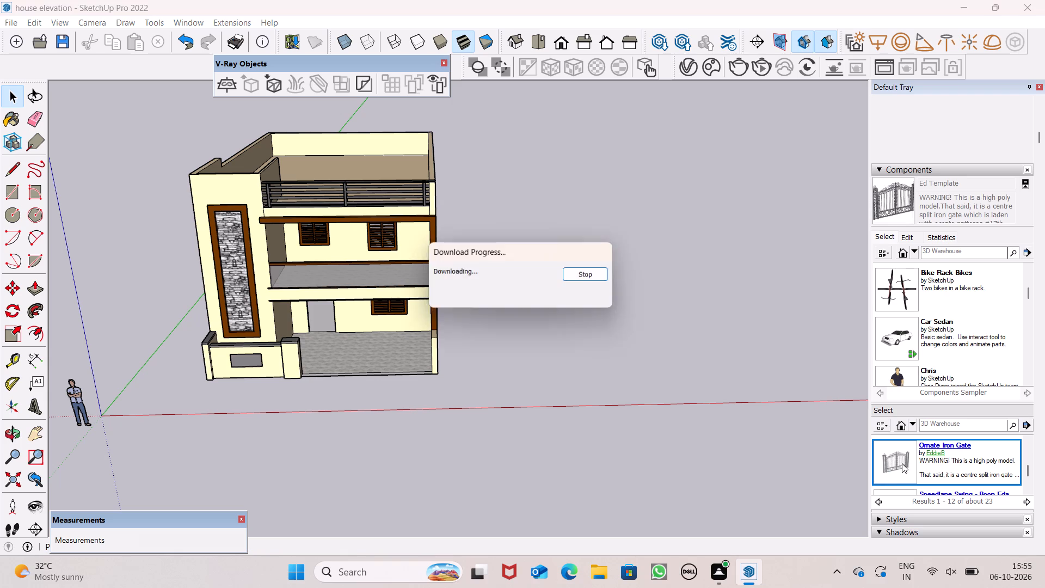
pyautogui.scroll(-1, 902, 463)
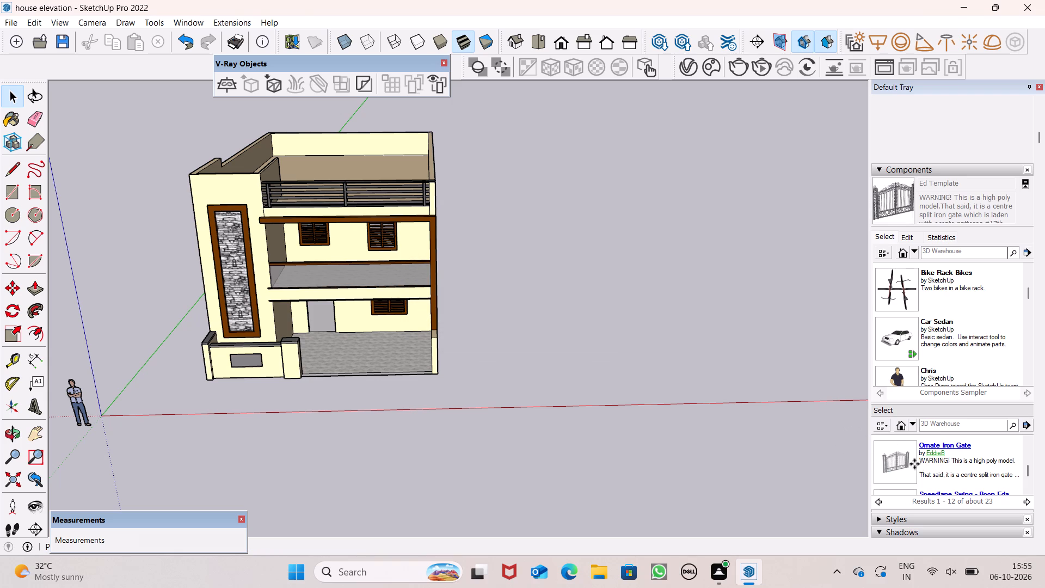
pyautogui.click(900, 201)
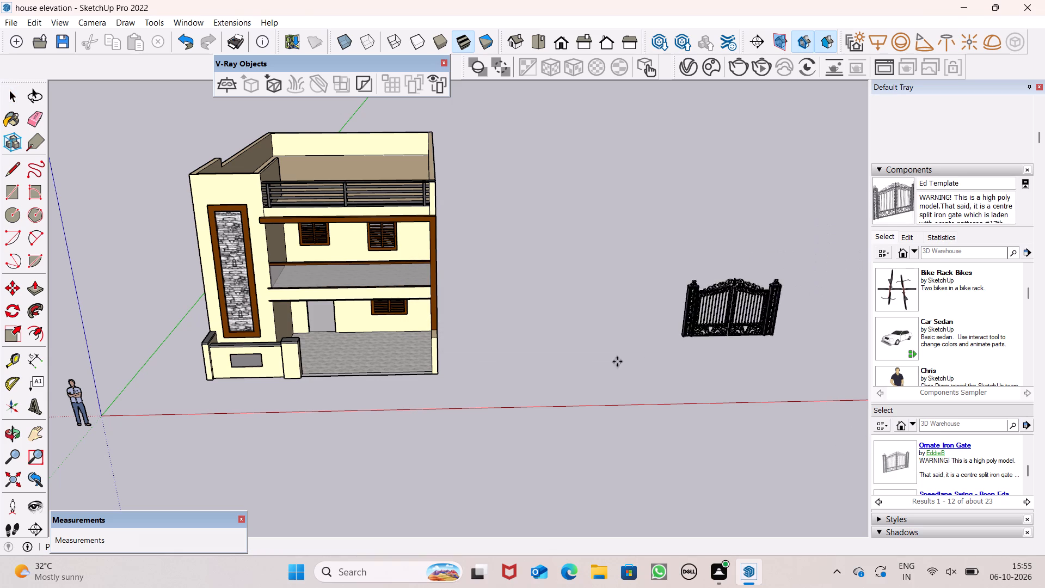
pyautogui.click(564, 382)
pyautogui.press('space')
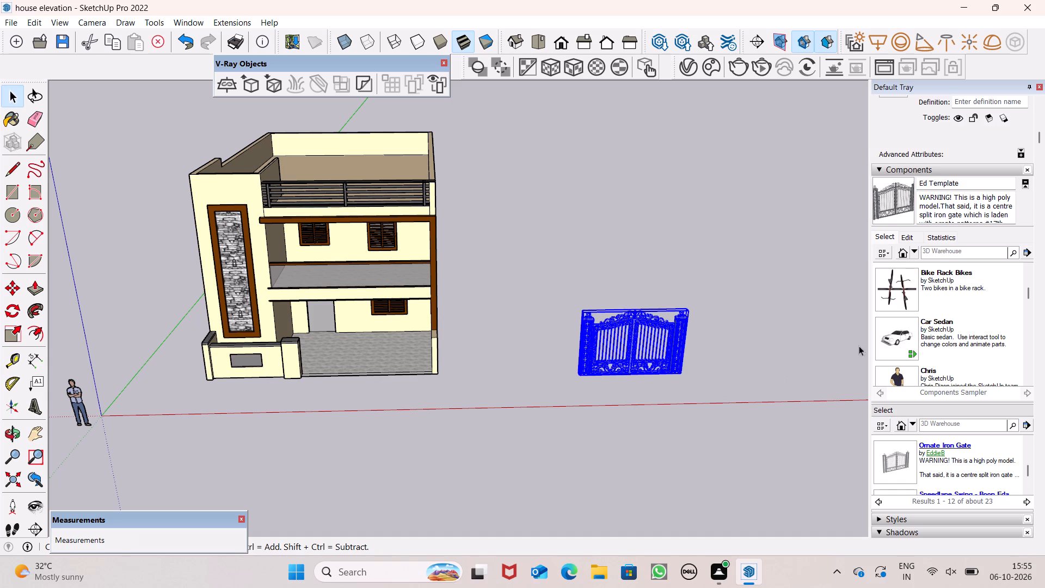
pyautogui.click(776, 346)
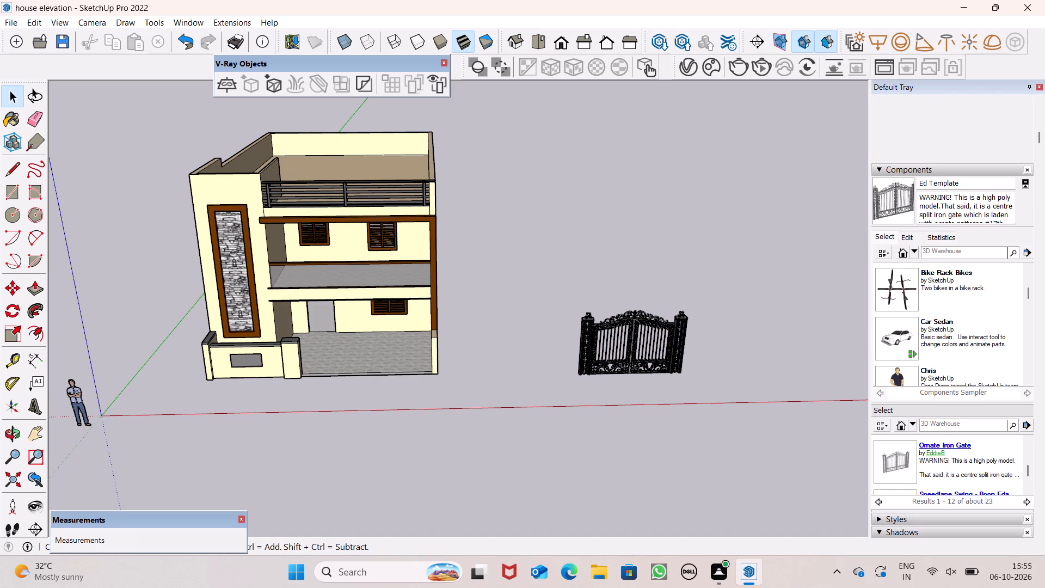
# Search the 3D Warehouse components for "door".
pyautogui.scroll(1, 943, 247)
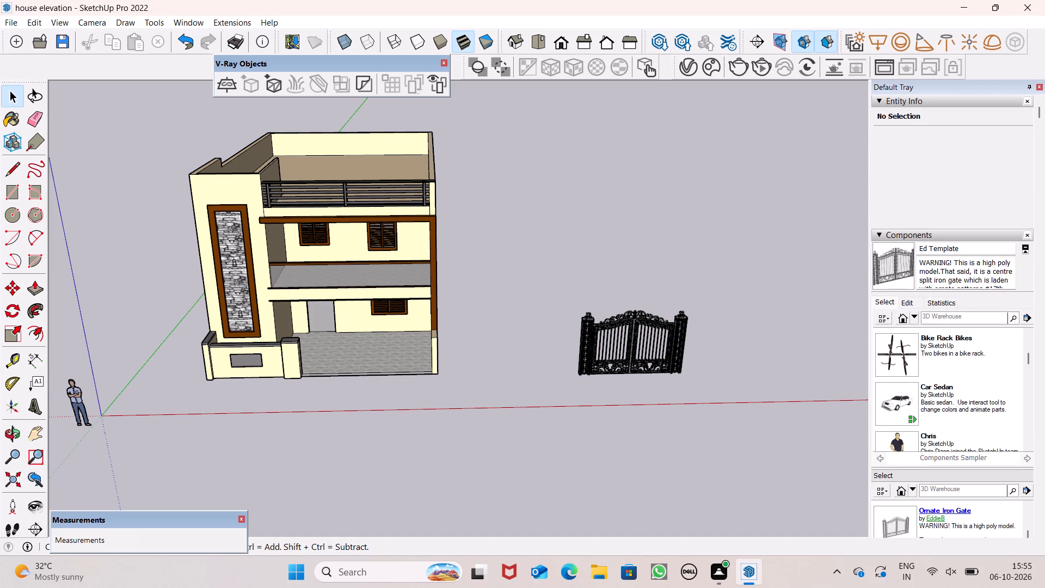
pyautogui.click(956, 319)
pyautogui.write('do')
pyautogui.press('o')
pyautogui.press('r')
pyautogui.press('Return')
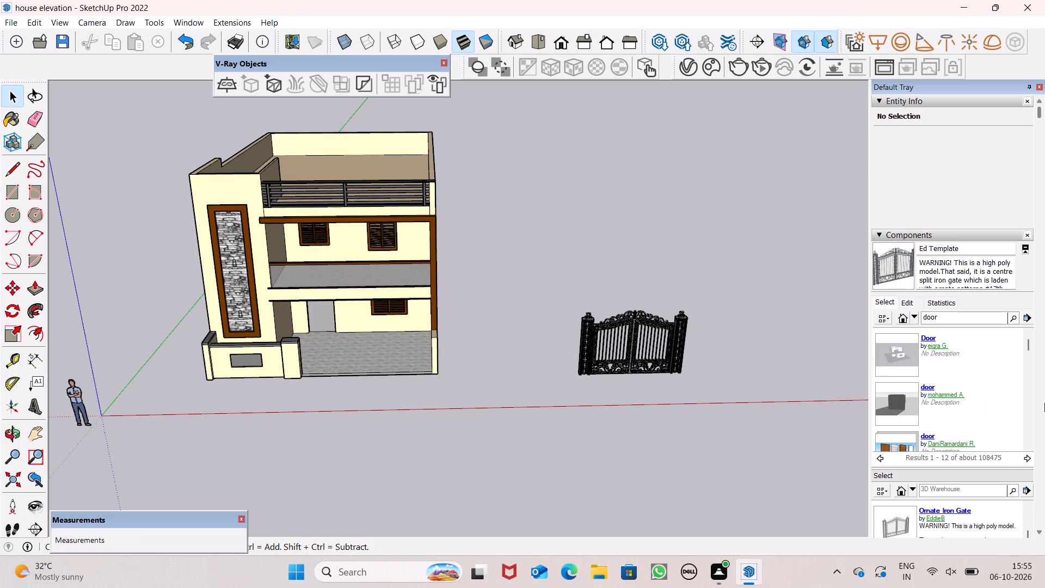
# Download the single brown wooden door from the results and insert it at the ground-floor doorway of the house.
pyautogui.scroll(-1, 922, 400)
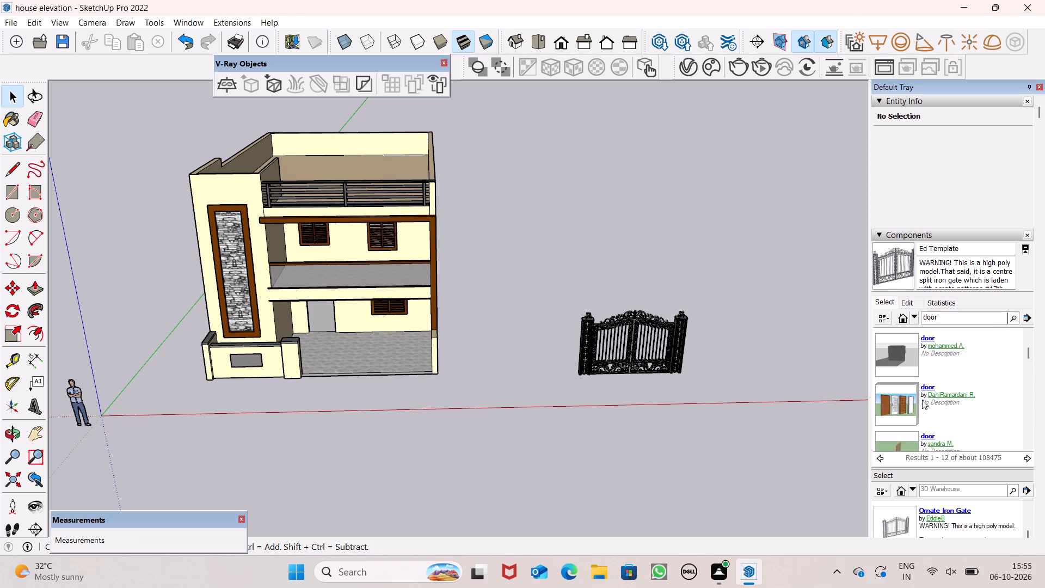
pyautogui.scroll(-2, 919, 390)
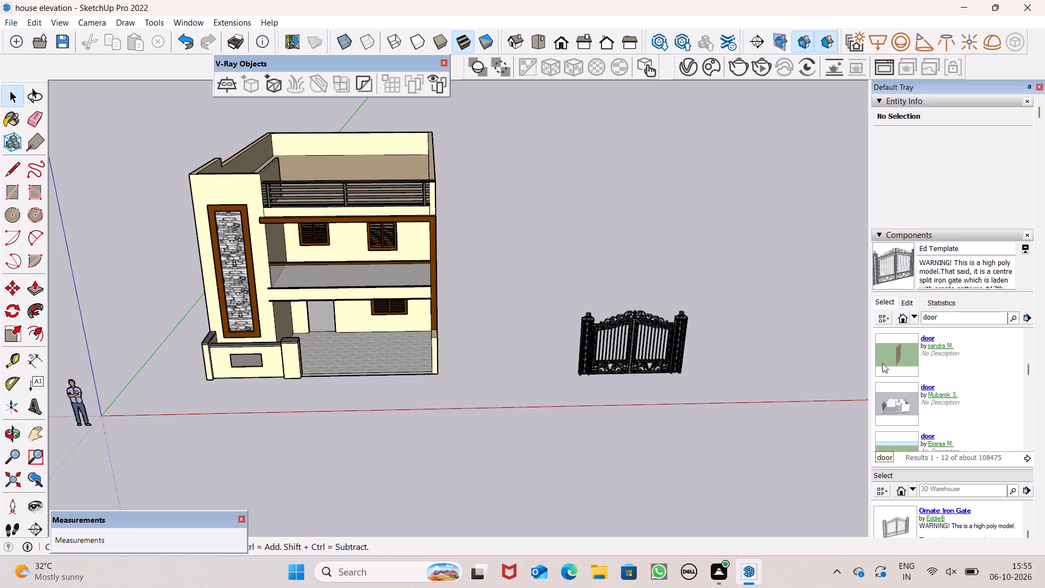
pyautogui.click(884, 360)
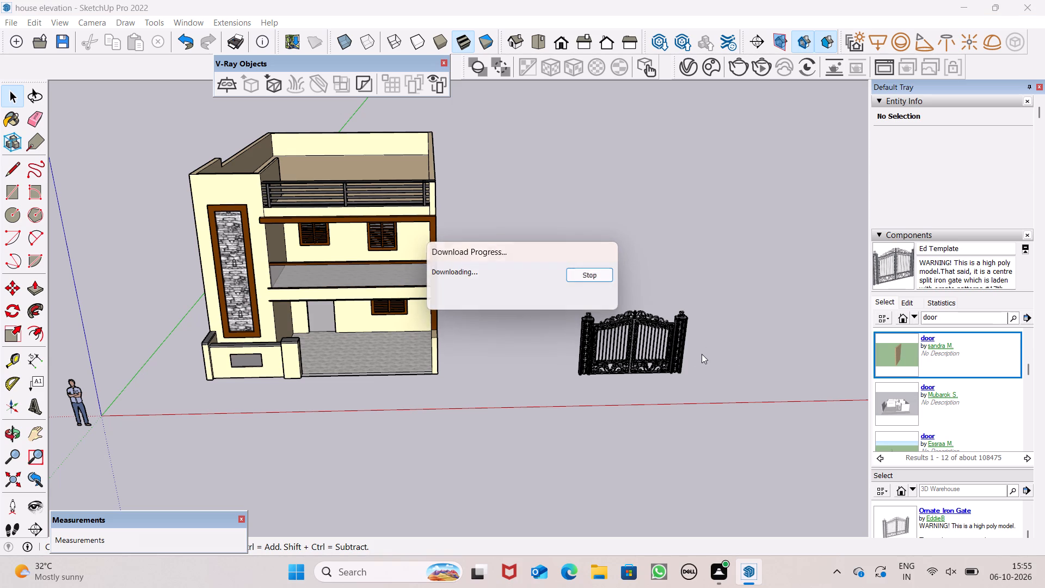
pyautogui.click(898, 274)
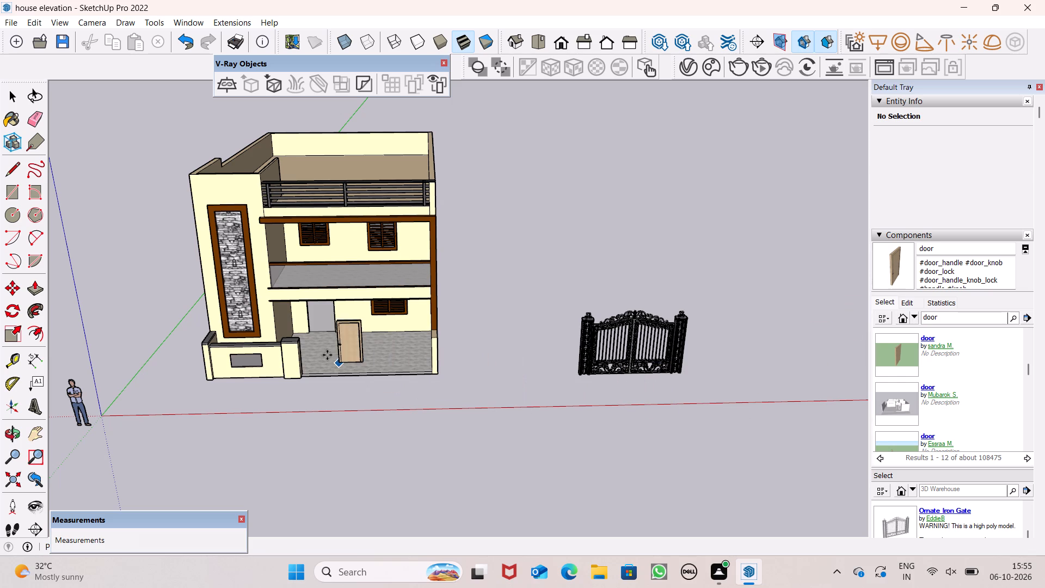
pyautogui.scroll(5, 328, 342)
pyautogui.moveTo(300, 331); pyautogui.dragTo(311, 219, button='middle')
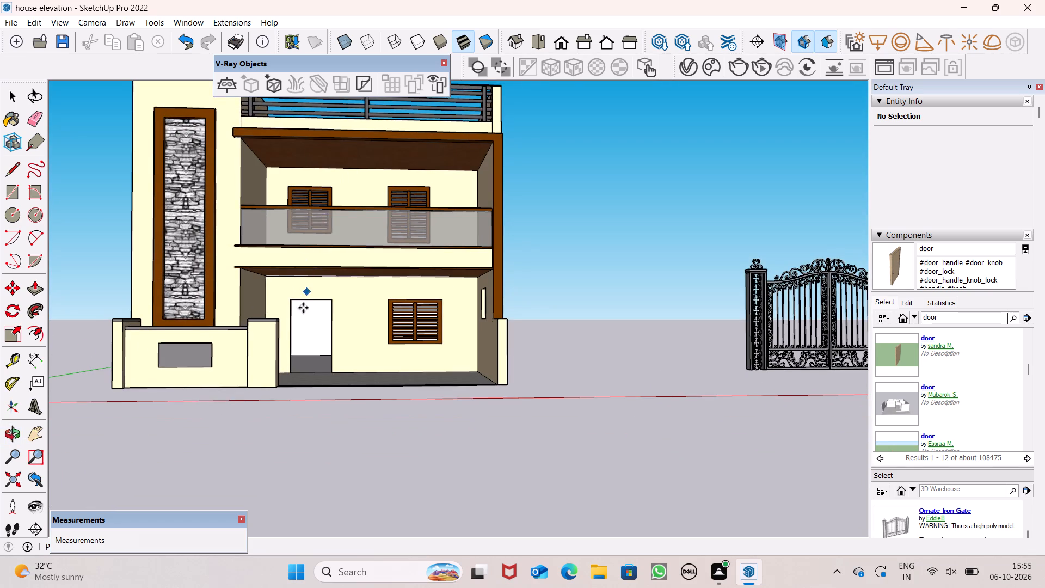
pyautogui.scroll(5, 291, 344)
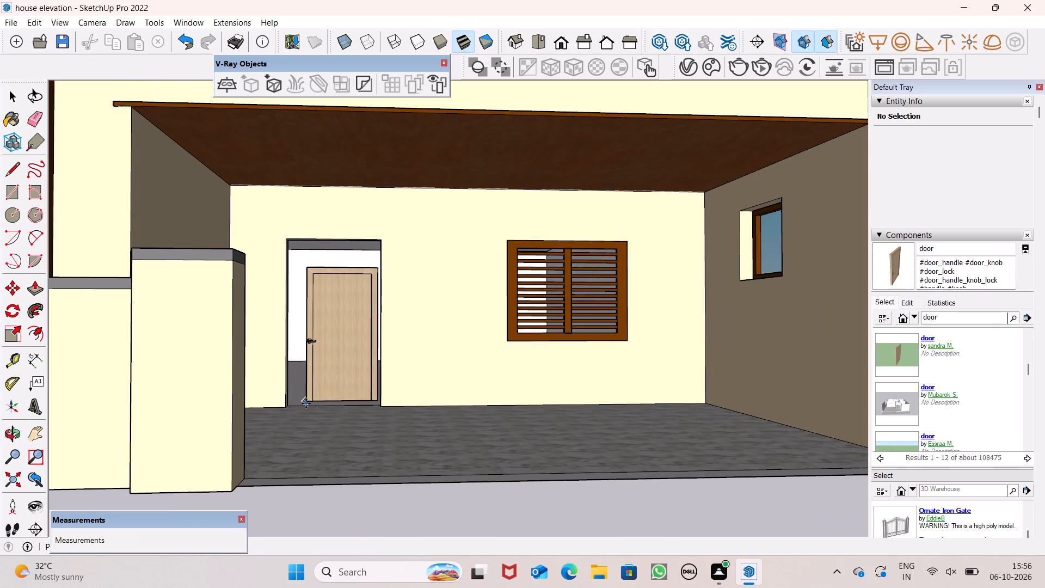
pyautogui.click(308, 409)
pyautogui.press('space')
# Move the wooden door so its bottom corner meets the lower corner of the doorway on the window side, flush with the wall.
pyautogui.moveTo(397, 376); pyautogui.dragTo(376, 449, button='middle')
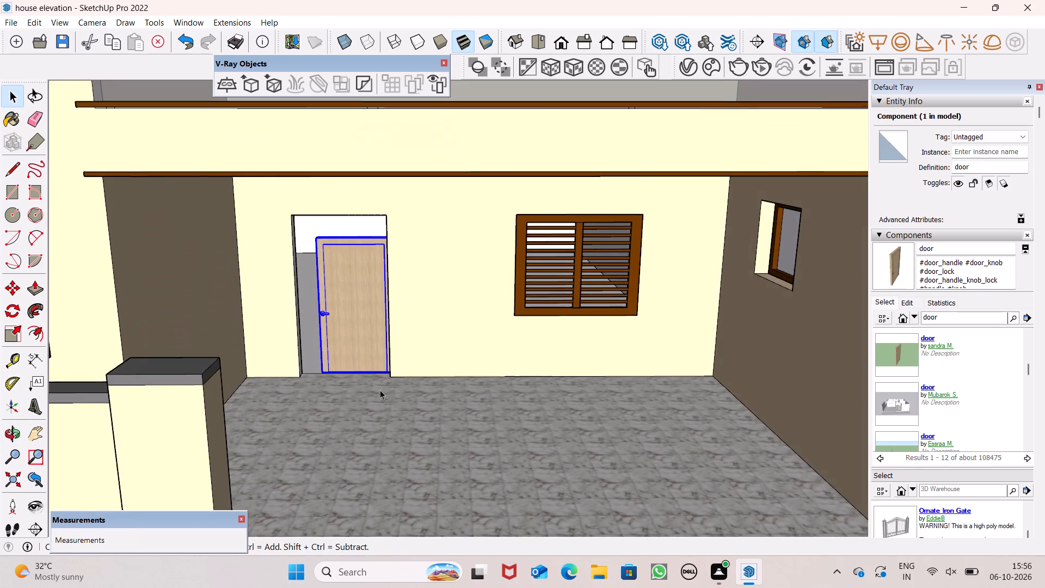
pyautogui.scroll(5, 402, 333)
pyautogui.press('m')
pyautogui.press('Return')
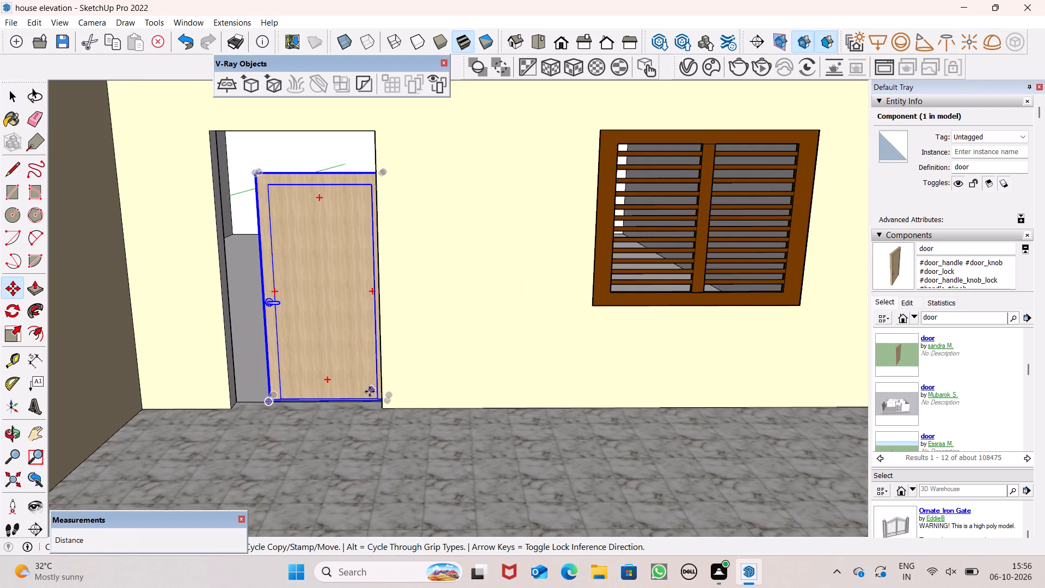
pyautogui.moveTo(389, 395); pyautogui.dragTo(383, 401)
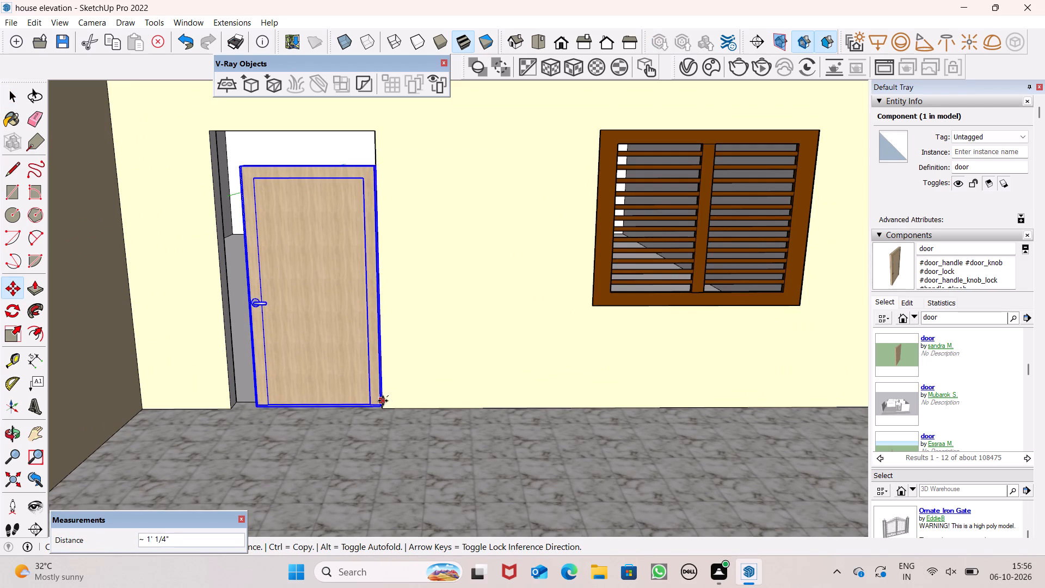
pyautogui.moveTo(383, 401); pyautogui.dragTo(384, 405)
pyautogui.scroll(4, 389, 403)
pyautogui.scroll(-1, 389, 403)
pyautogui.scroll(1, 389, 403)
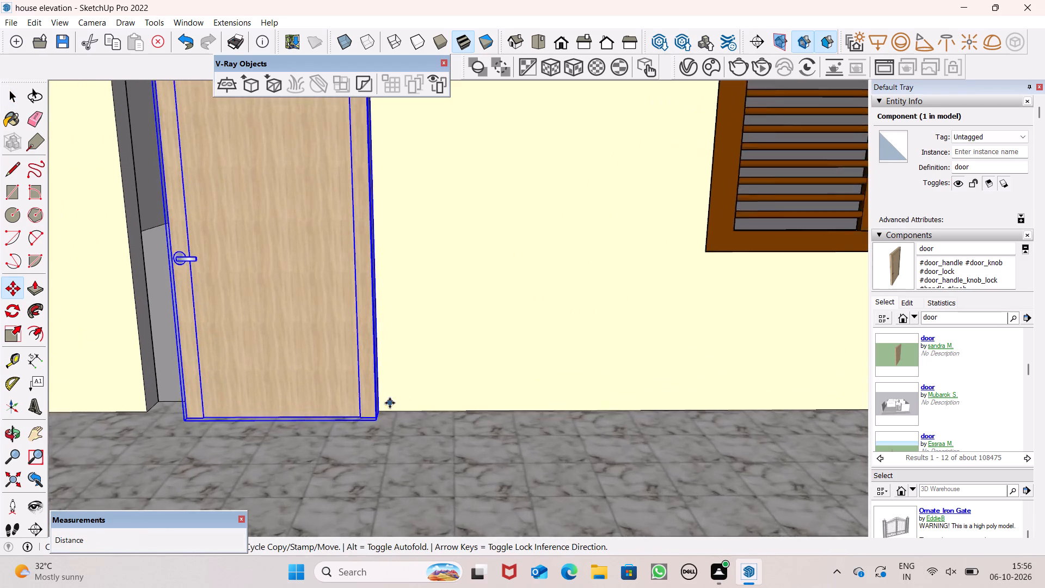
pyautogui.scroll(2, 390, 403)
pyautogui.moveTo(396, 405); pyautogui.dragTo(335, 445, button='middle')
pyautogui.scroll(3, 360, 411)
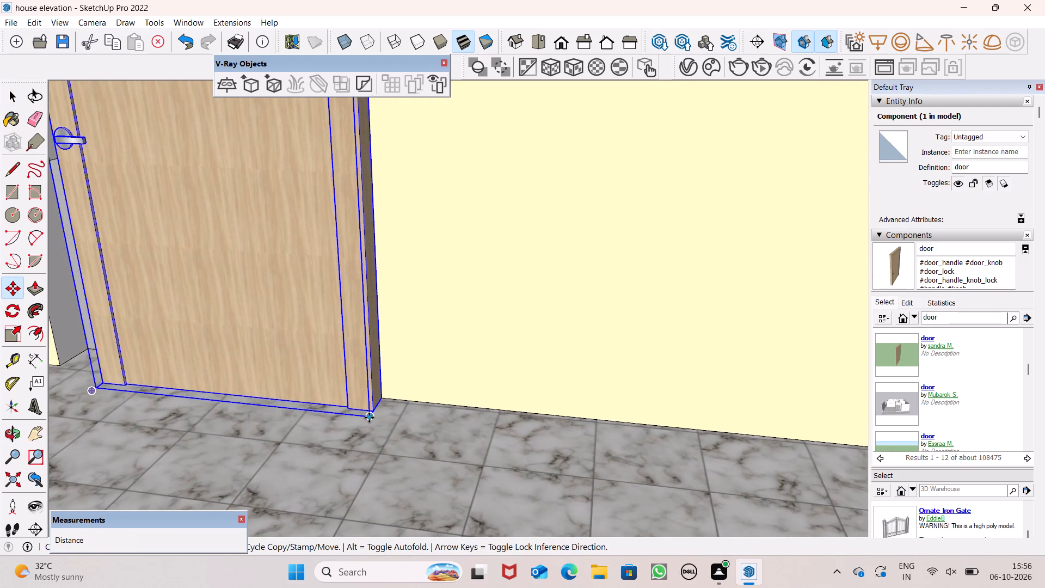
pyautogui.moveTo(369, 417); pyautogui.dragTo(376, 403)
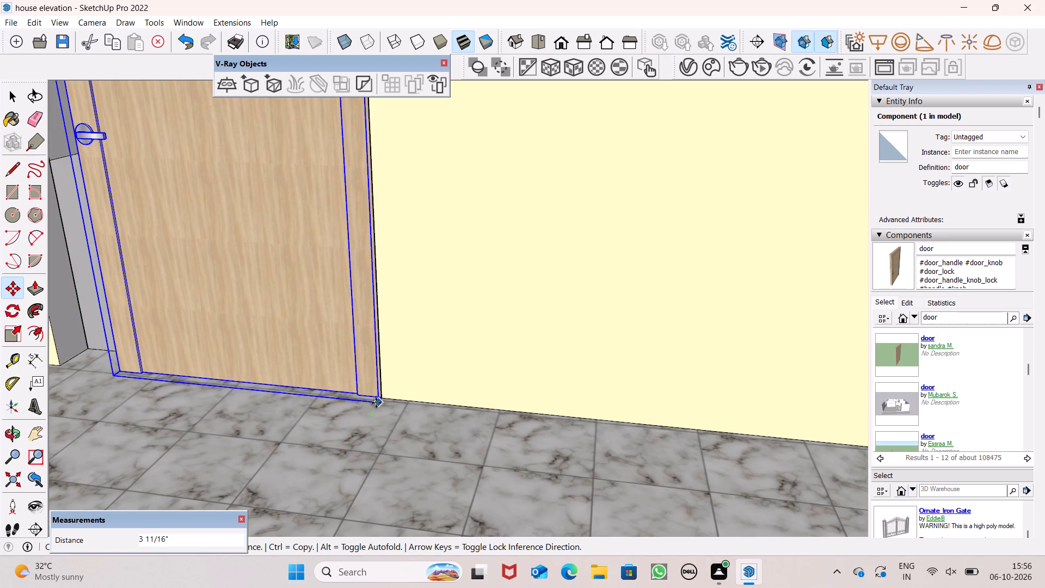
# Finish moving the wooden door so its bottom corner snaps onto the doorway's lower corner on the window side.
pyautogui.moveTo(376, 403); pyautogui.dragTo(382, 399)
pyautogui.press('space')
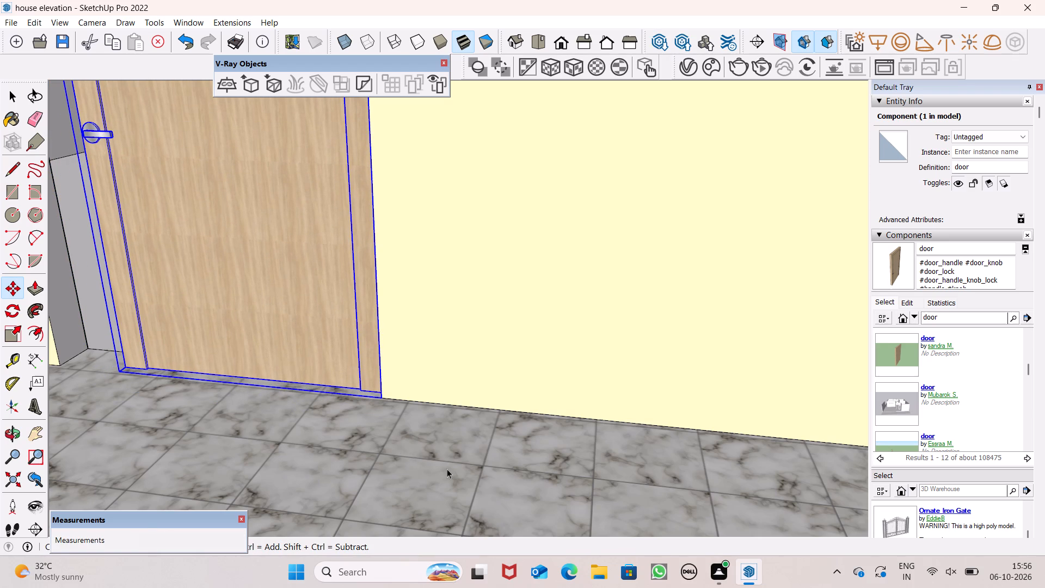
pyautogui.click(447, 469)
pyautogui.scroll(-7, 422, 382)
pyautogui.scroll(-2, 480, 377)
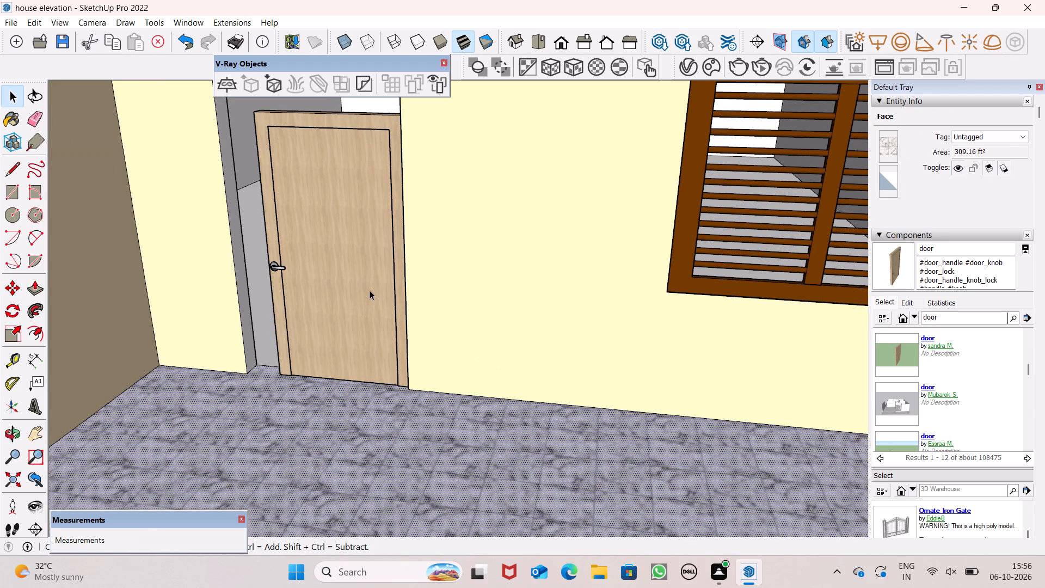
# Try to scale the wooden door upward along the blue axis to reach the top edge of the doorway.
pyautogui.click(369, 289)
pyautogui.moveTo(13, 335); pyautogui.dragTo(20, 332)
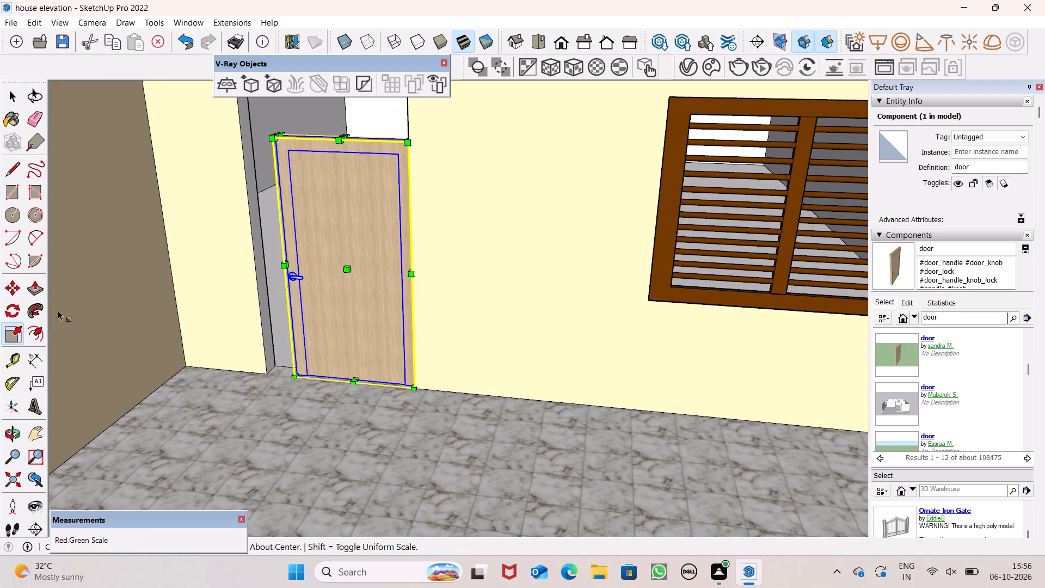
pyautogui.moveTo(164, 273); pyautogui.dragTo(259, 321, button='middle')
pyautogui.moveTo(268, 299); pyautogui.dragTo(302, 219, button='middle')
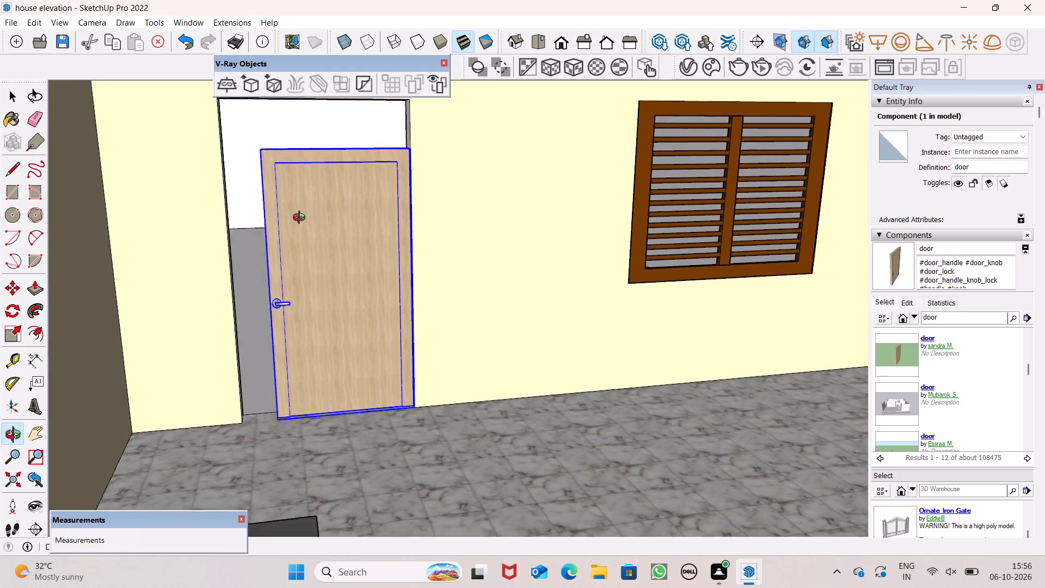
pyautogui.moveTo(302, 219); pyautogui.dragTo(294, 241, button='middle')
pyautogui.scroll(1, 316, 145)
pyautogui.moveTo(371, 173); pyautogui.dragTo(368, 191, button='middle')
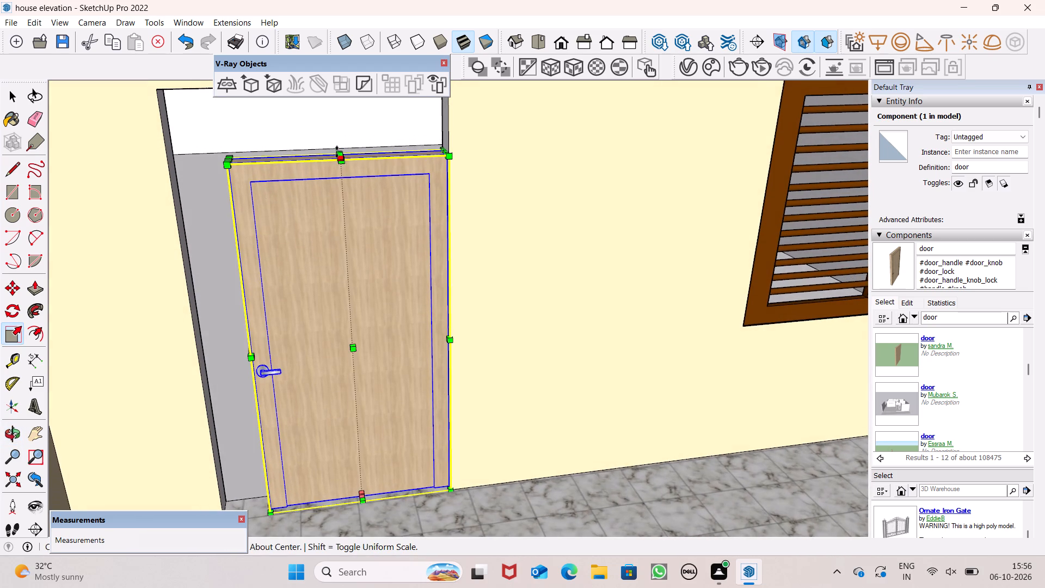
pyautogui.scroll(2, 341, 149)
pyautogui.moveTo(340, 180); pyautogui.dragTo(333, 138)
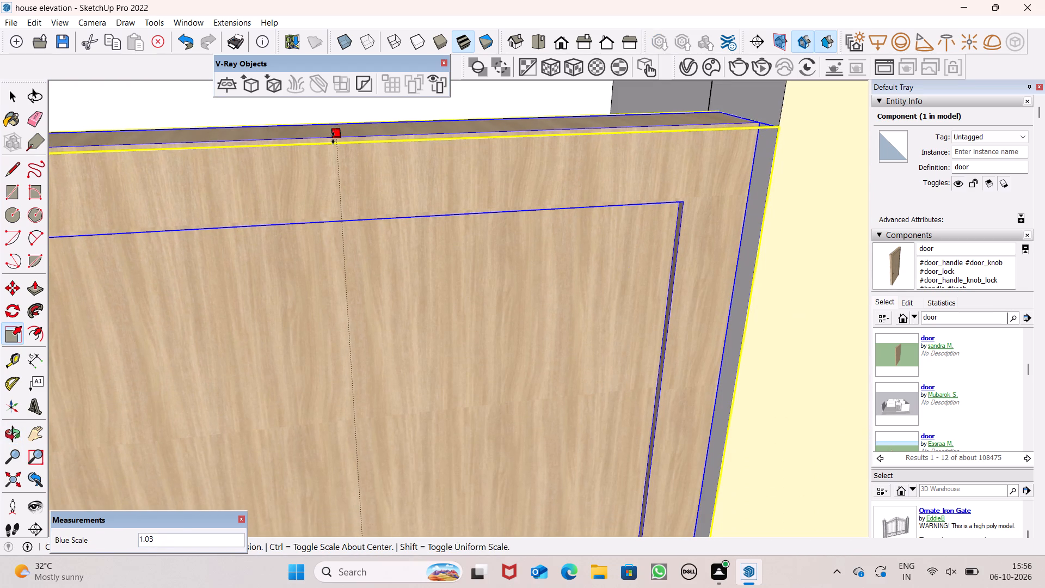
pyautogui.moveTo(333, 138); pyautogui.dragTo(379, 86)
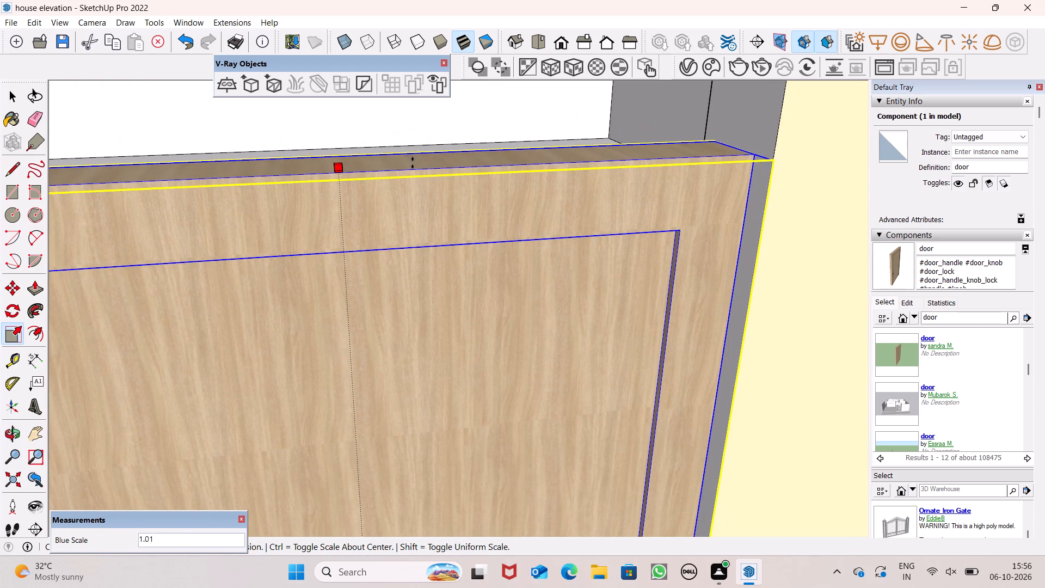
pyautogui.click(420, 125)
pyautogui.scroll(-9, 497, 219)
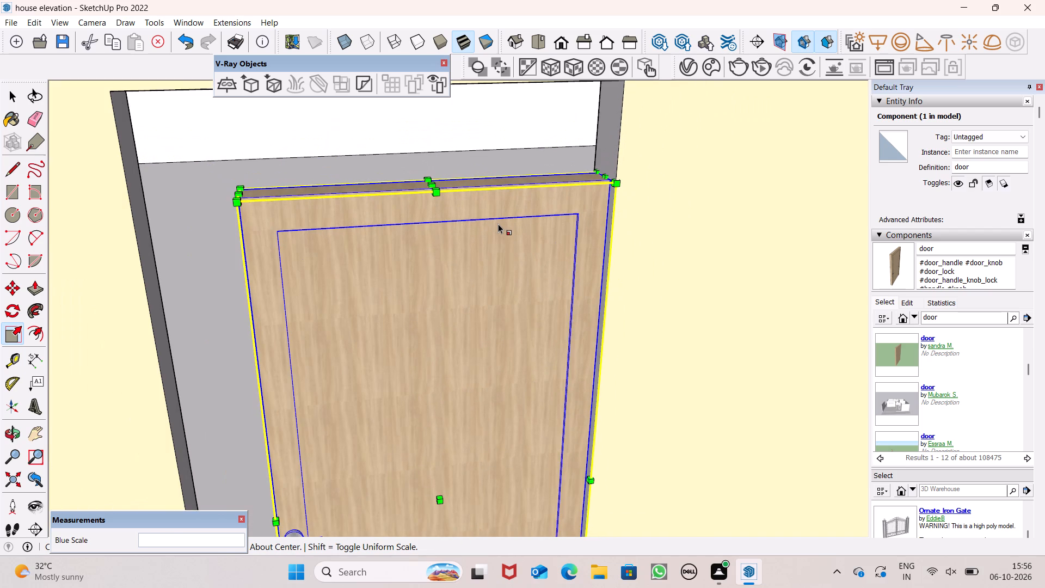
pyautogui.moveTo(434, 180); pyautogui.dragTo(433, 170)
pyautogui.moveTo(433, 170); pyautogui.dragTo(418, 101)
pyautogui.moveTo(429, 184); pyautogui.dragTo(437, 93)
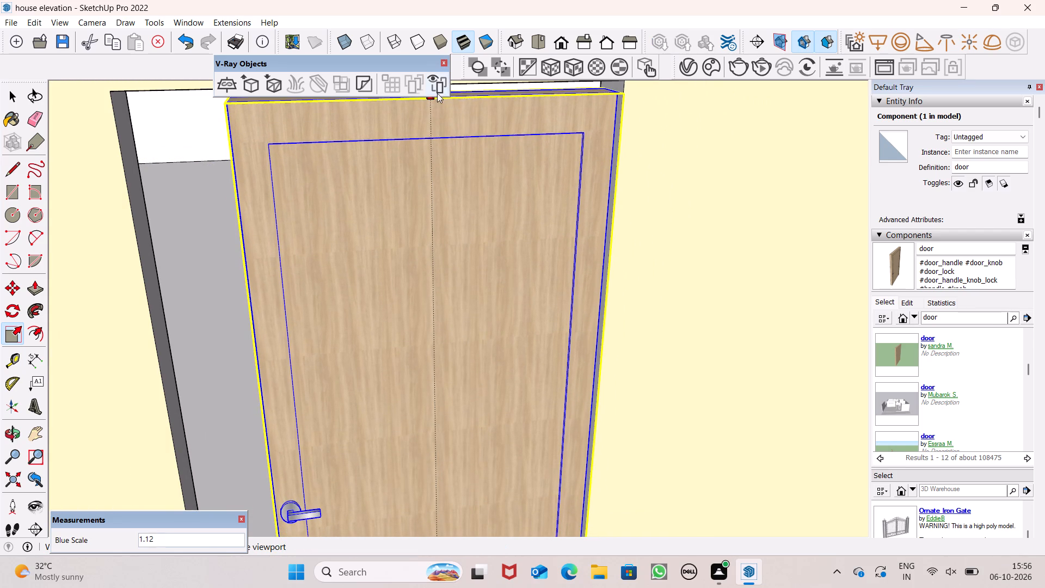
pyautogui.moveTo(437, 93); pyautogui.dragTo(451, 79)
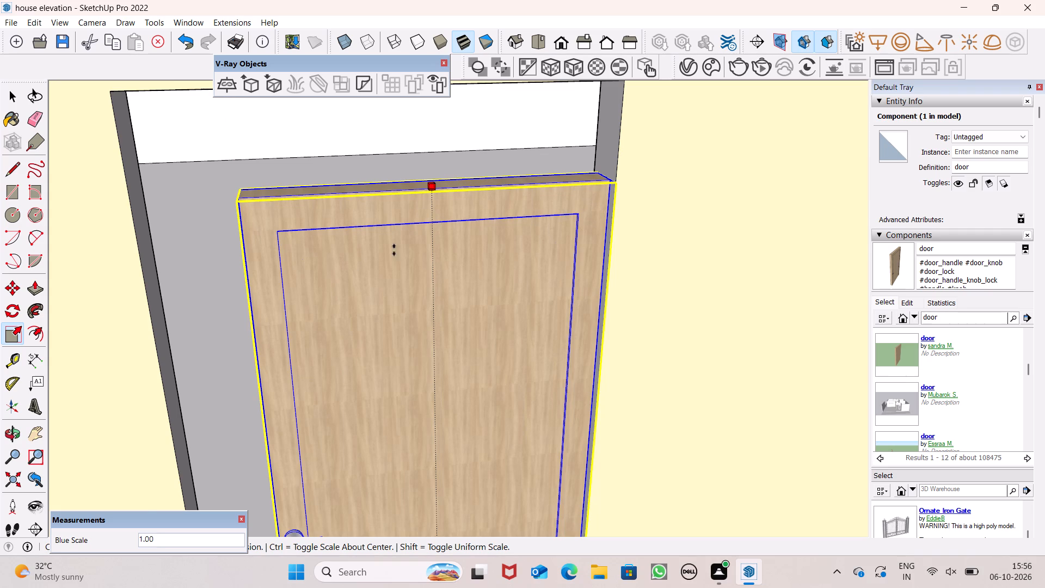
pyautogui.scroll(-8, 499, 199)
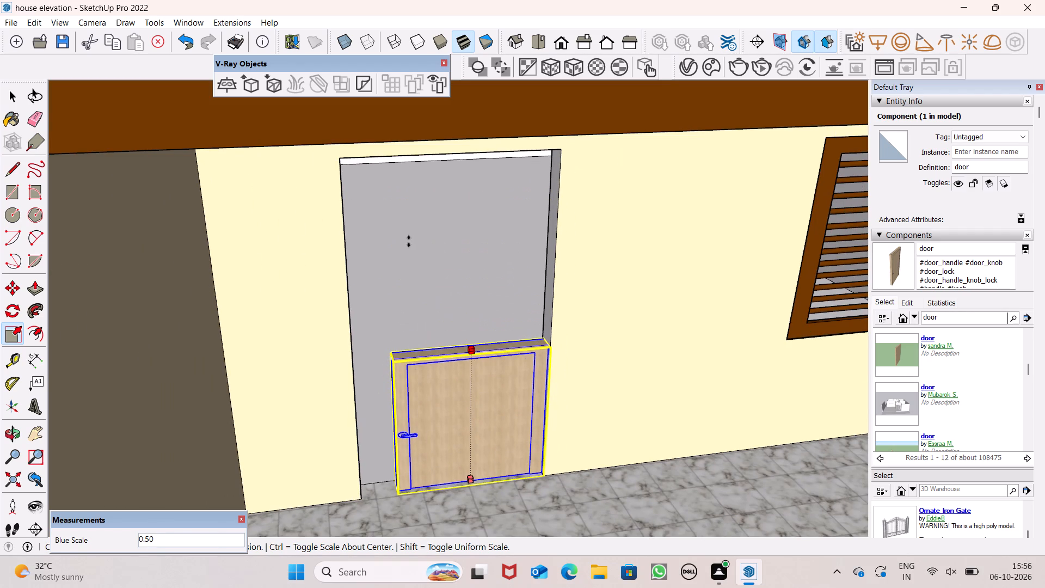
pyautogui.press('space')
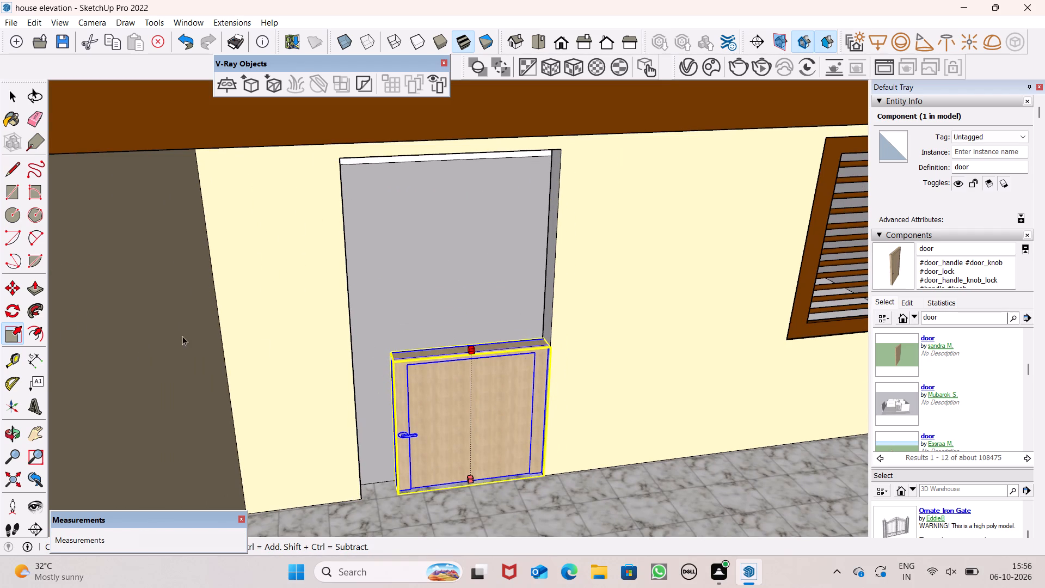
# Scale the wooden door's width by about 1.25 along the red axis so its handle side meets the opposite doorway jamb.
pyautogui.click(16, 336)
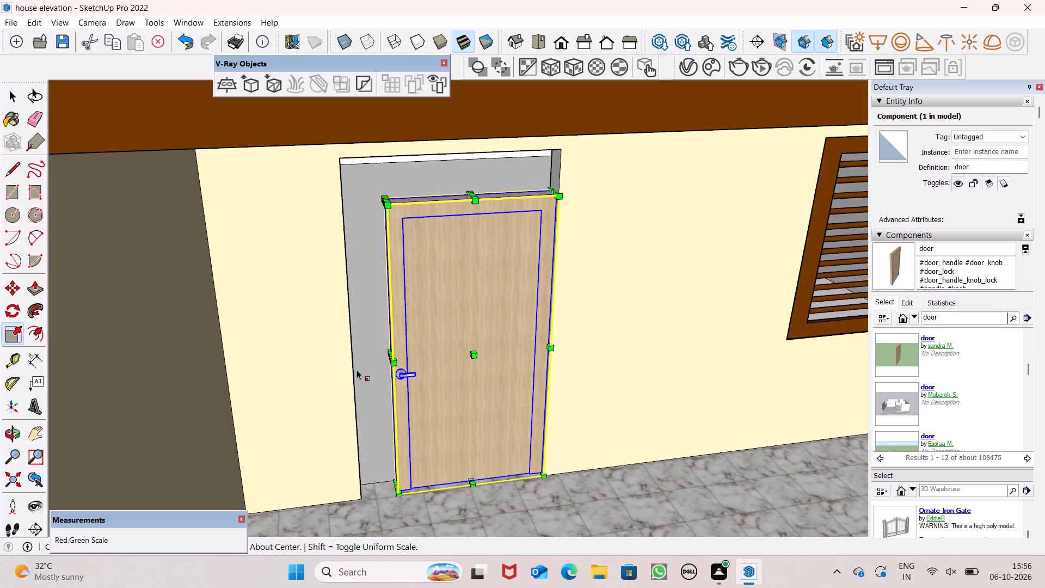
pyautogui.scroll(1, 358, 370)
pyautogui.moveTo(397, 354); pyautogui.dragTo(351, 356)
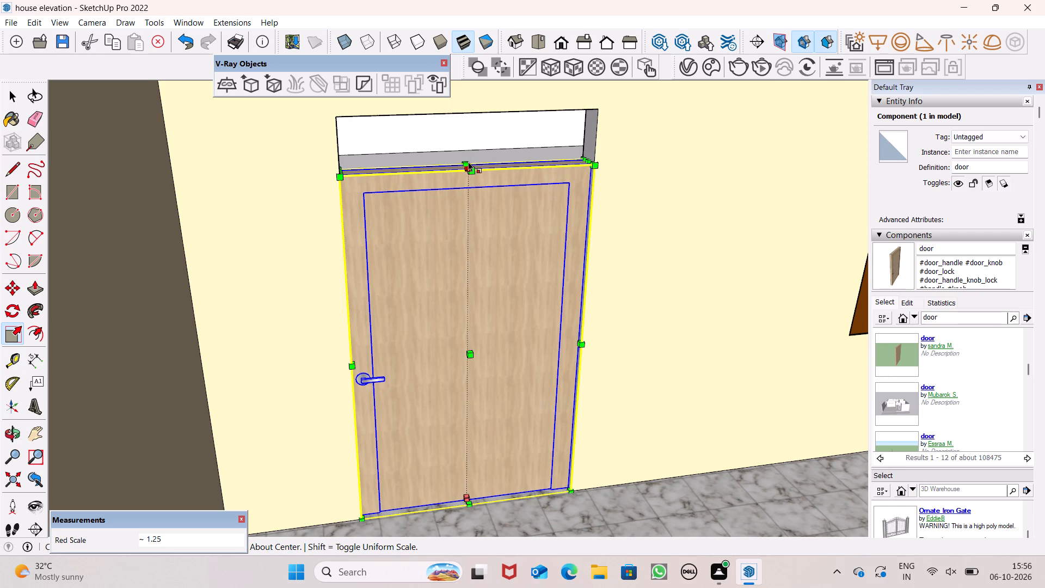
# Scale the wooden door's height by about 1.14 along the blue axis to reach the doorway's top edge, and deselect it.
pyautogui.moveTo(468, 161); pyautogui.dragTo(472, 174, button='middle')
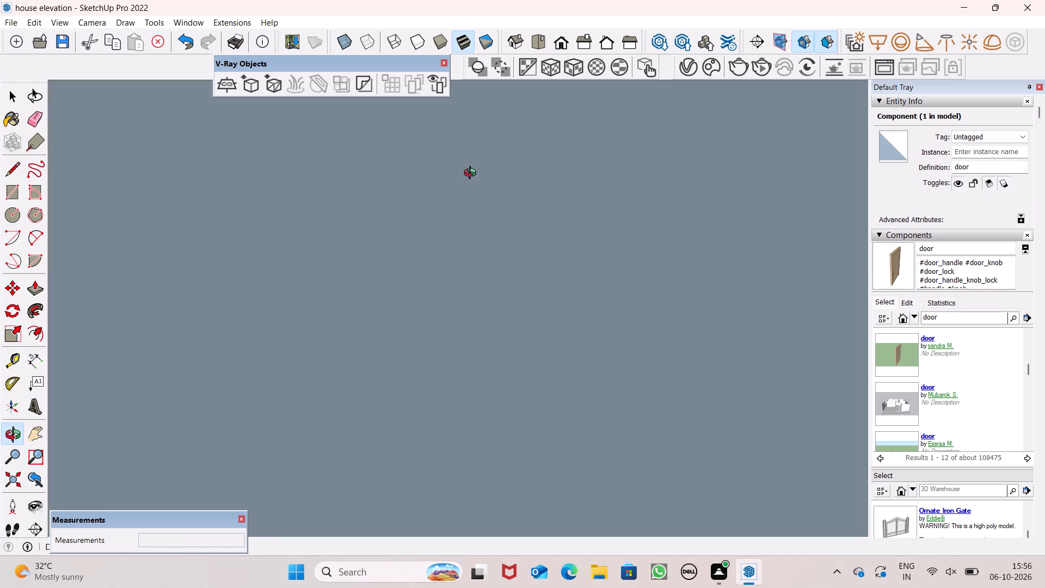
pyautogui.moveTo(472, 174); pyautogui.dragTo(472, 177, button='middle')
pyautogui.moveTo(471, 179); pyautogui.dragTo(323, 176, button='middle')
pyautogui.moveTo(465, 239); pyautogui.dragTo(232, 125, button='middle')
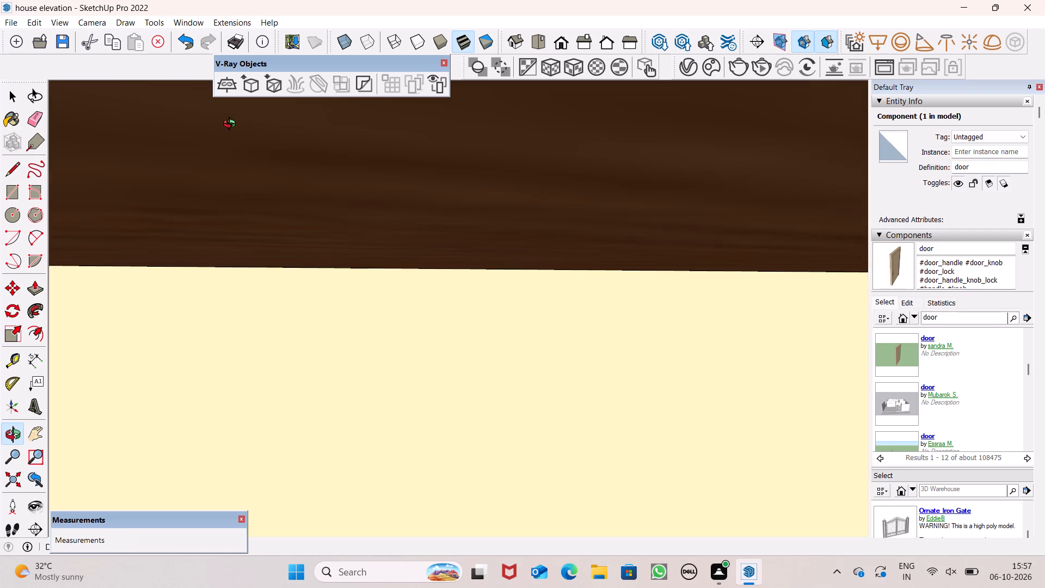
pyautogui.moveTo(232, 125); pyautogui.dragTo(240, 110, button='middle')
pyautogui.scroll(-7, 402, 300)
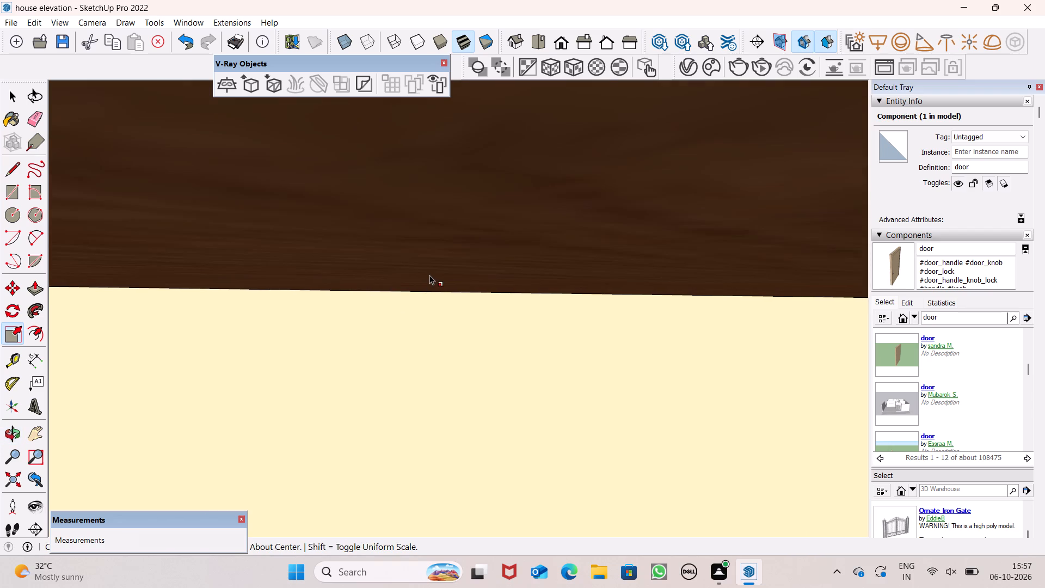
pyautogui.scroll(-13, 432, 273)
pyautogui.scroll(1, 493, 246)
pyautogui.scroll(-1, 505, 247)
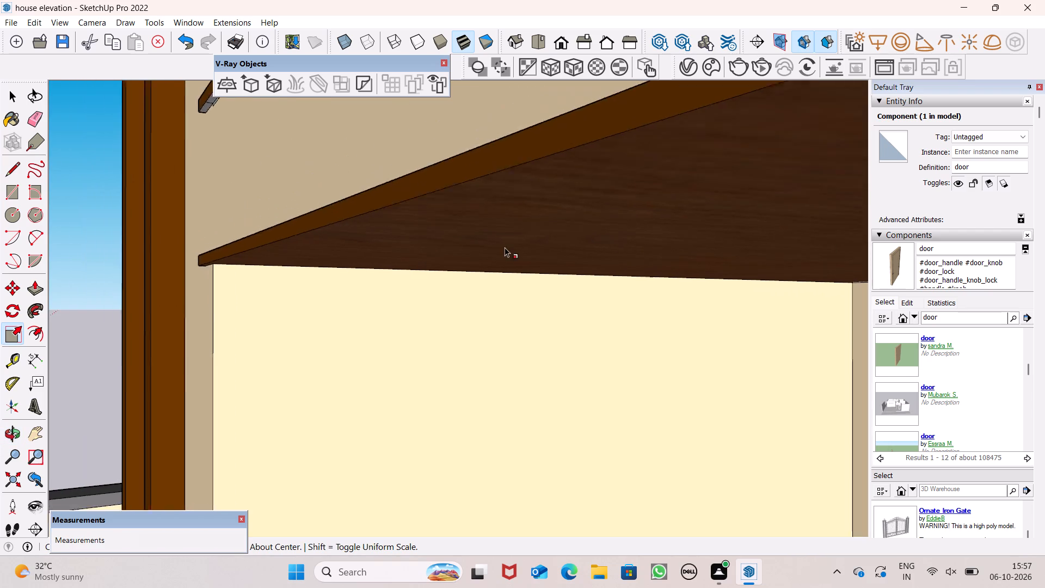
pyautogui.scroll(-9, 505, 247)
pyautogui.scroll(-10, 614, 289)
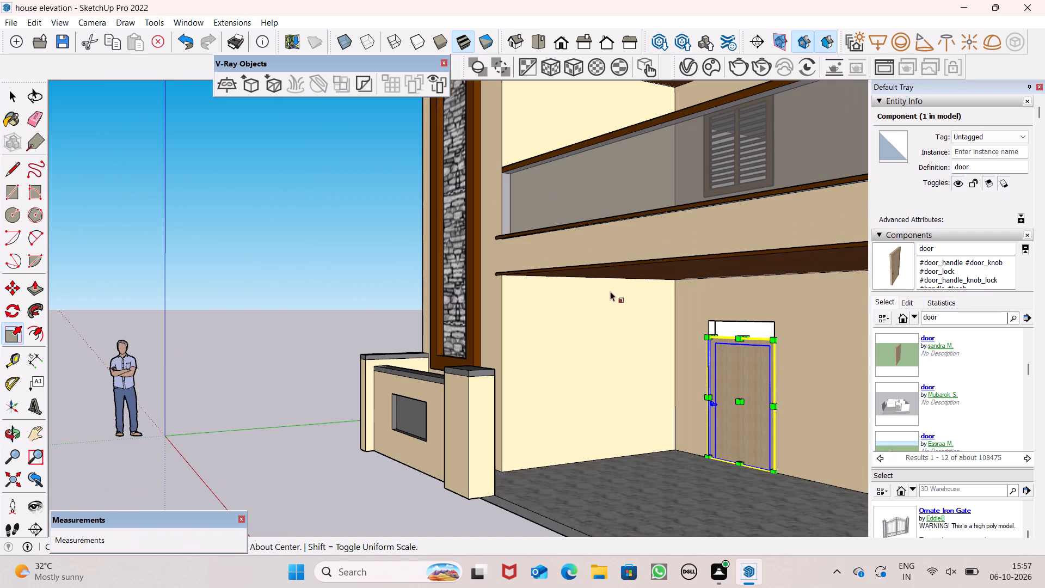
pyautogui.scroll(4, 784, 311)
pyautogui.scroll(3, 739, 321)
pyautogui.moveTo(739, 333); pyautogui.dragTo(729, 361, button='middle')
pyautogui.scroll(8, 729, 361)
pyautogui.moveTo(672, 341); pyautogui.dragTo(672, 334)
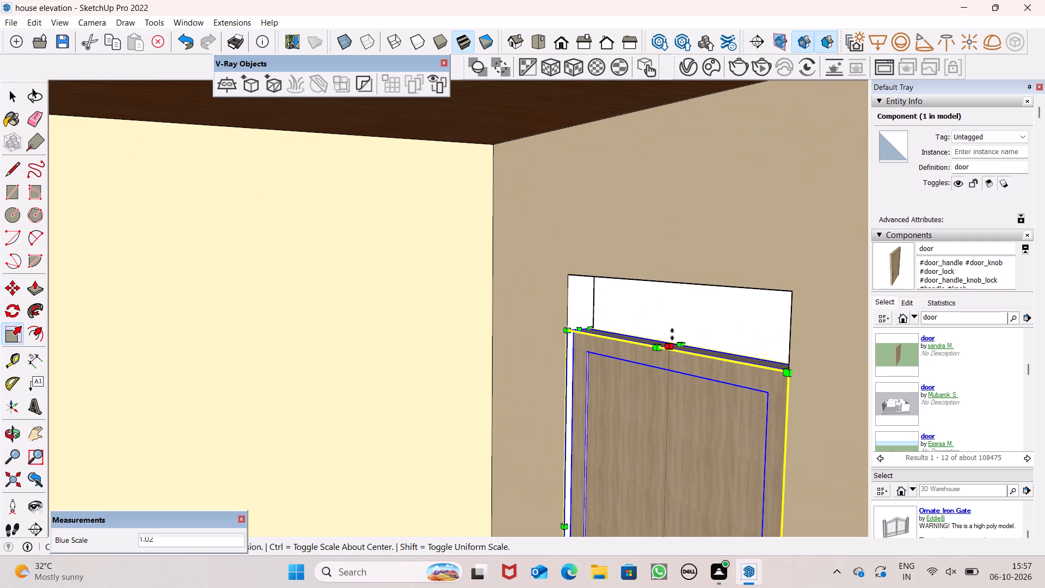
pyautogui.moveTo(672, 334); pyautogui.dragTo(669, 284)
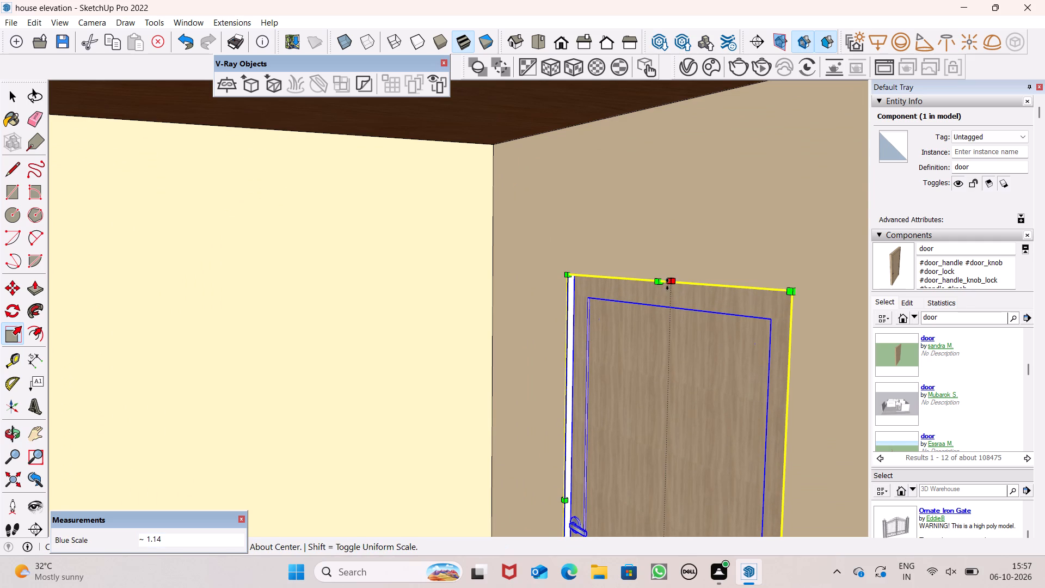
pyautogui.press('space')
pyautogui.scroll(-8, 809, 220)
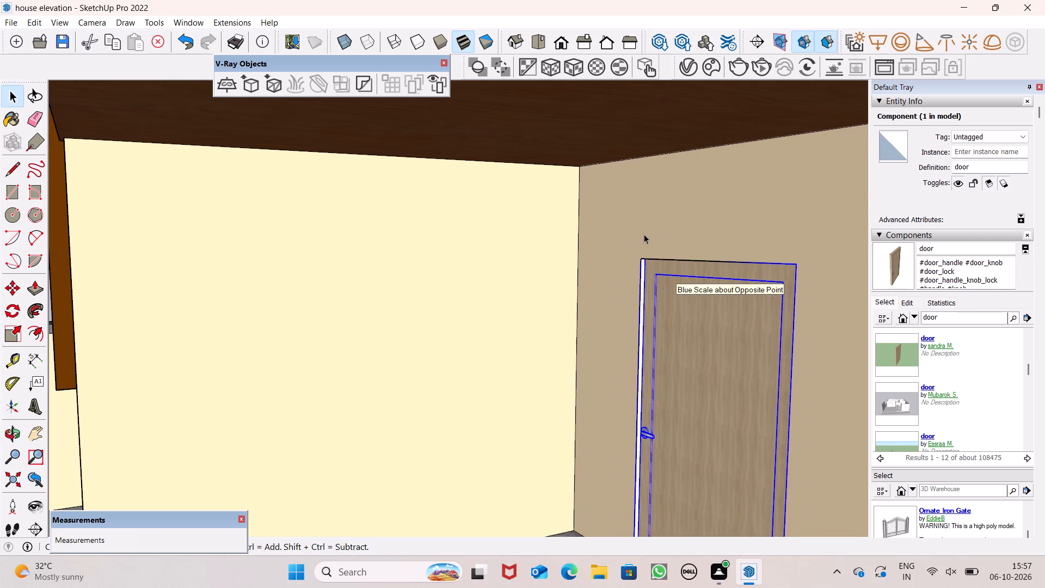
pyautogui.scroll(-6, 663, 274)
pyautogui.scroll(1, 662, 262)
pyautogui.scroll(-5, 662, 262)
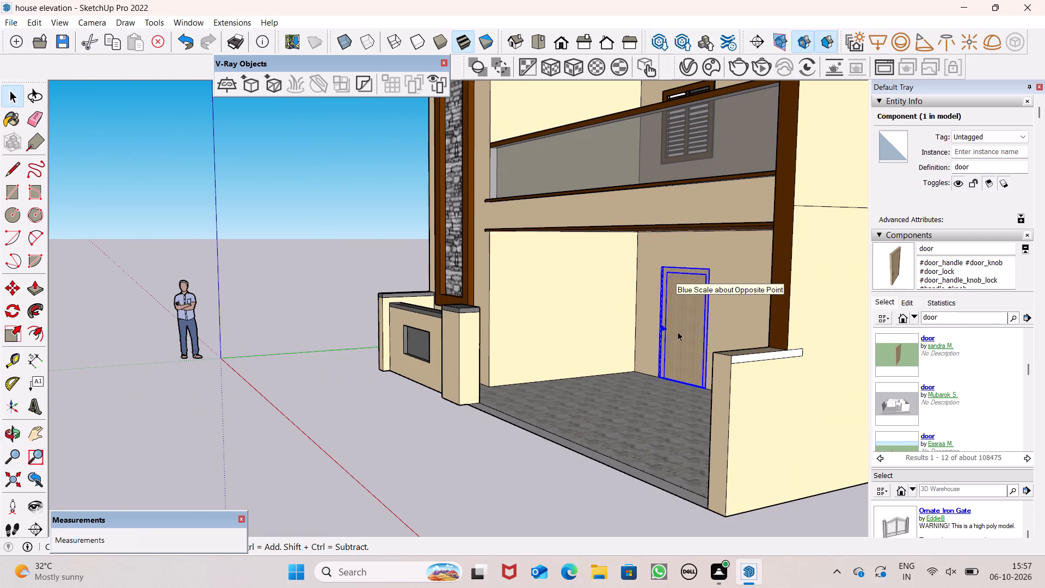
pyautogui.scroll(-4, 671, 328)
pyautogui.press('space')
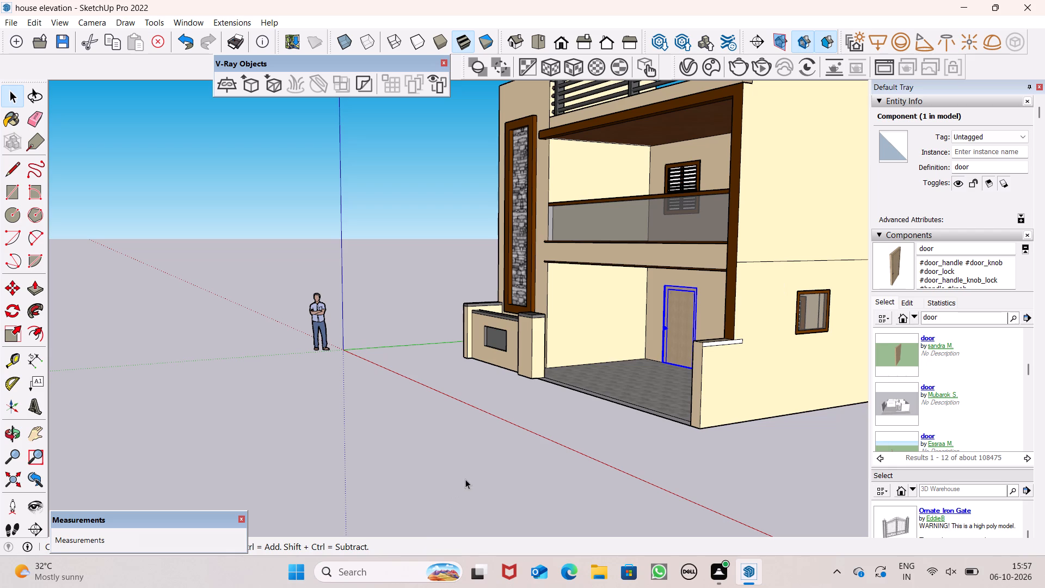
pyautogui.click(459, 456)
# Erase the edges of the leftover white strip along the top outer side of the low porch side wall.
pyautogui.scroll(6, 685, 365)
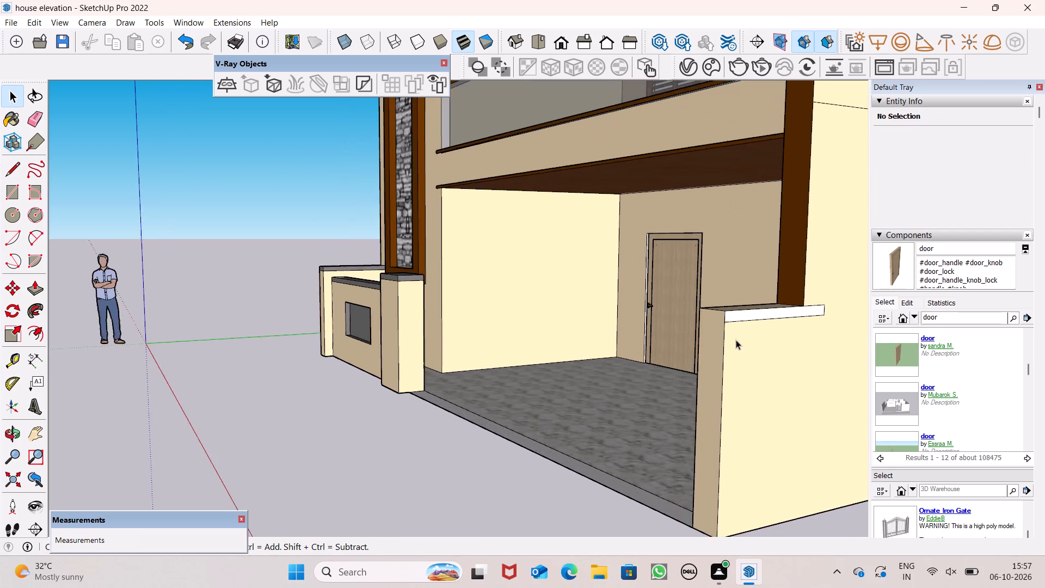
pyautogui.moveTo(736, 340); pyautogui.dragTo(593, 343, button='middle')
pyautogui.scroll(-2, 619, 341)
pyautogui.moveTo(626, 347); pyautogui.dragTo(779, 493, button='middle')
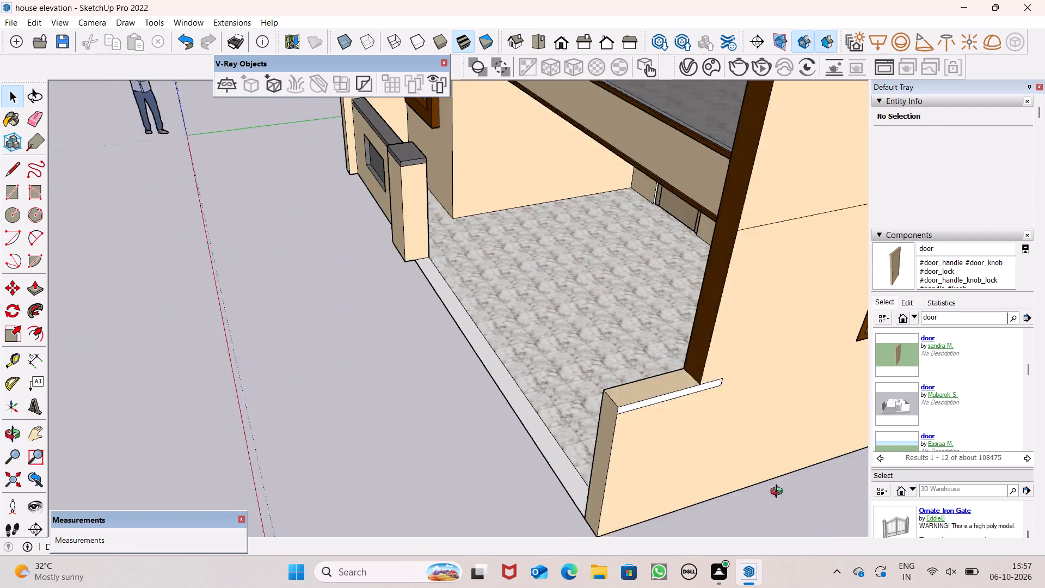
pyautogui.moveTo(779, 493); pyautogui.dragTo(694, 390, button='middle')
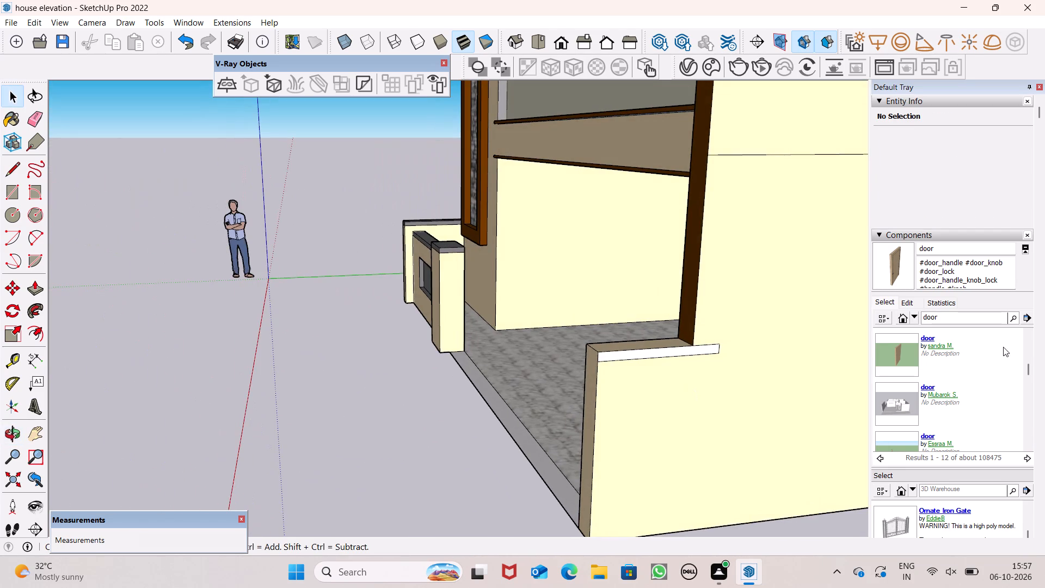
pyautogui.click(36, 125)
pyautogui.moveTo(643, 360); pyautogui.dragTo(652, 360)
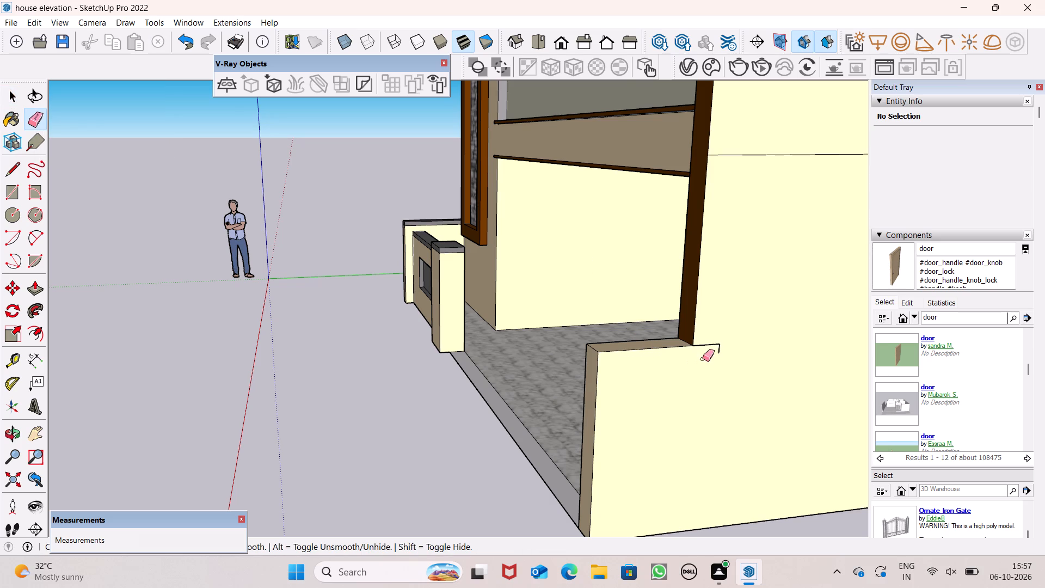
pyautogui.moveTo(713, 343); pyautogui.dragTo(722, 346)
pyautogui.press('space')
# Push/Pull the low porch side wall's top face upward by 3" to form a separate cap strip.
pyautogui.scroll(-5, 581, 267)
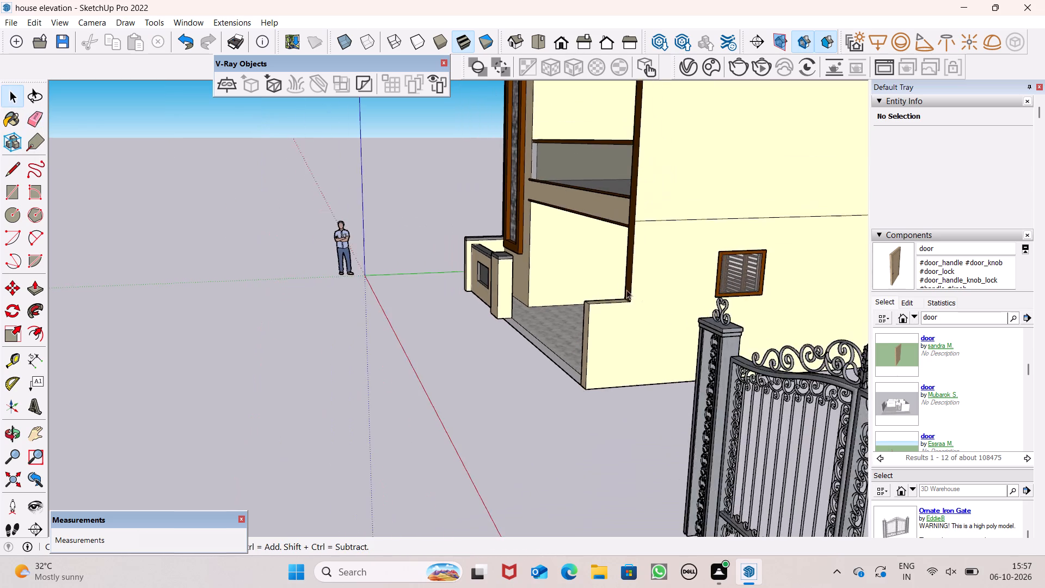
pyautogui.moveTo(626, 291); pyautogui.dragTo(898, 295, button='middle')
pyautogui.scroll(1, 718, 335)
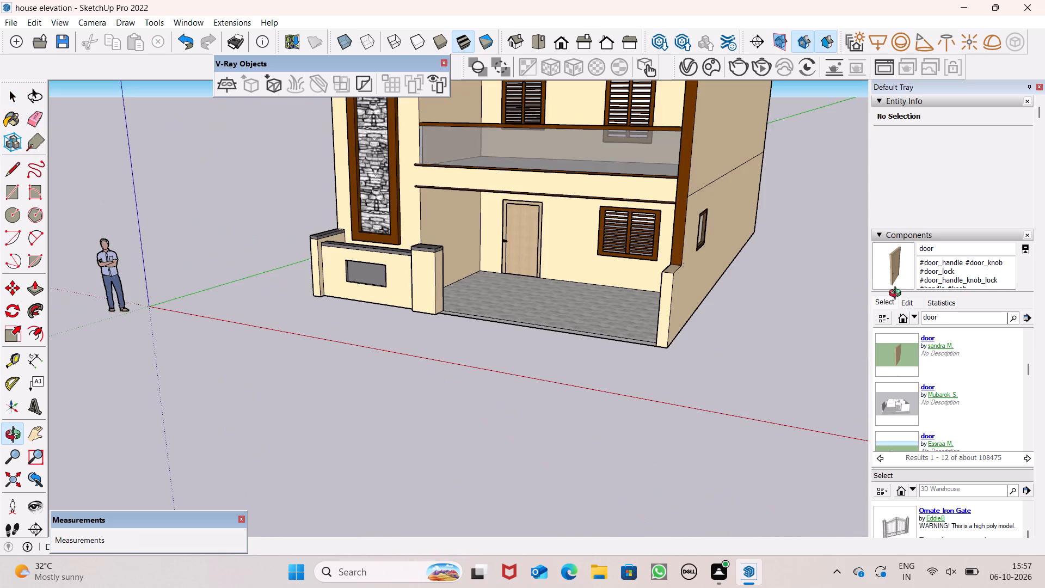
pyautogui.moveTo(898, 295); pyautogui.dragTo(899, 292, button='middle')
pyautogui.scroll(2, 642, 258)
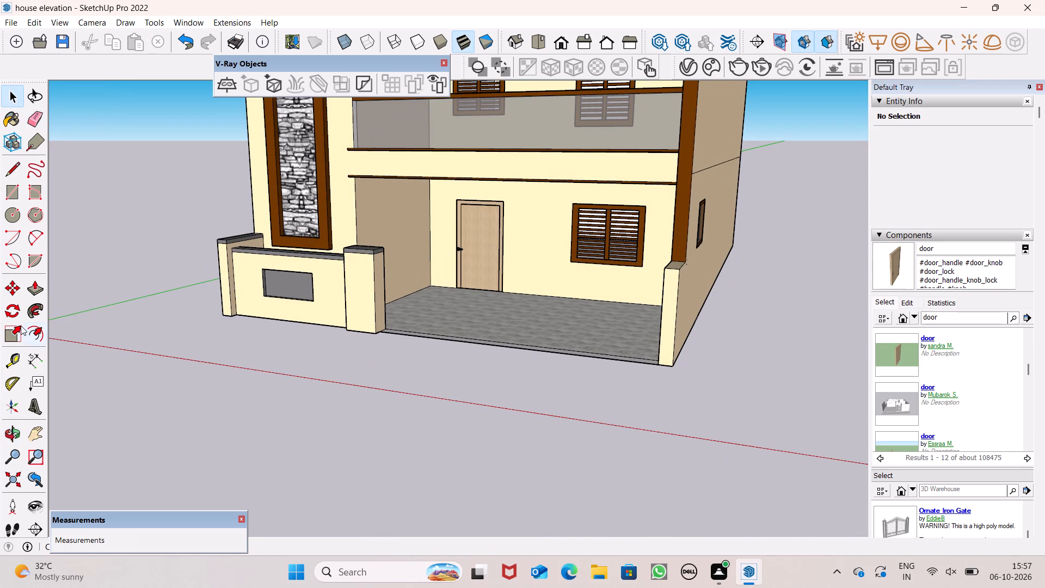
pyautogui.click(39, 291)
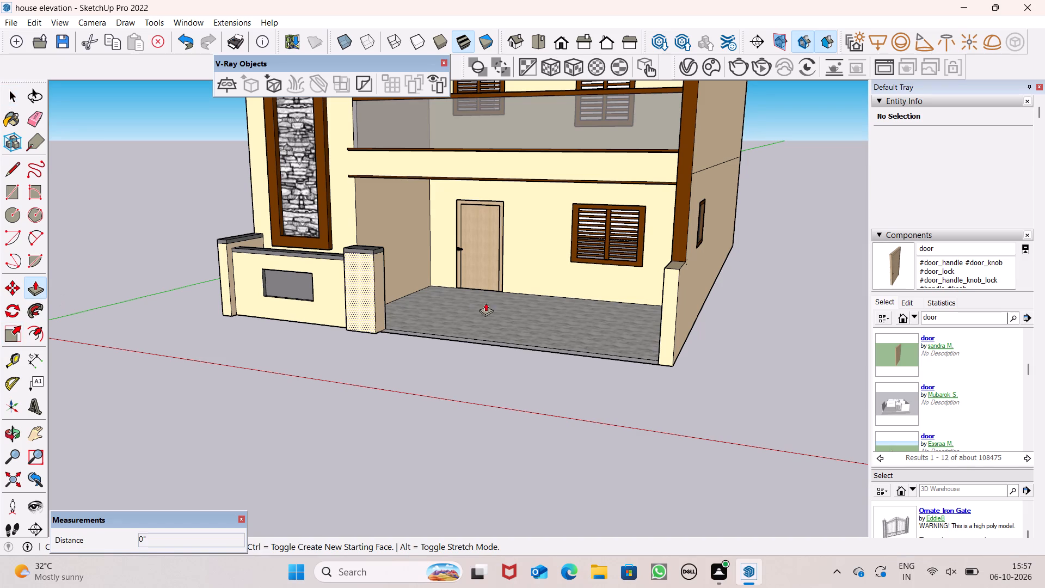
pyautogui.scroll(4, 680, 249)
pyautogui.moveTo(677, 289); pyautogui.dragTo(698, 395, button='middle')
pyautogui.scroll(3, 692, 383)
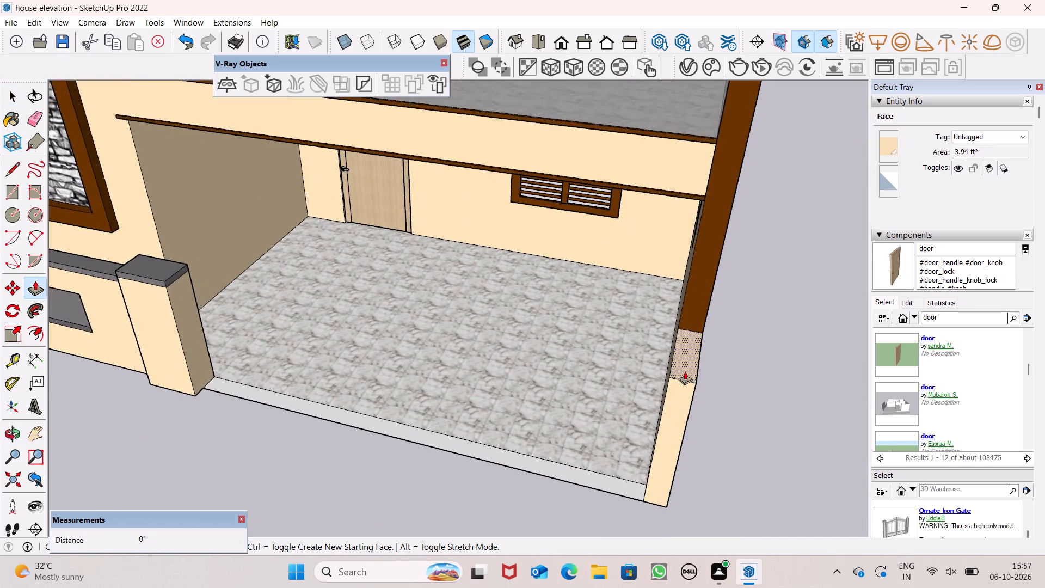
pyautogui.scroll(2, 685, 371)
pyautogui.moveTo(683, 360); pyautogui.dragTo(679, 365)
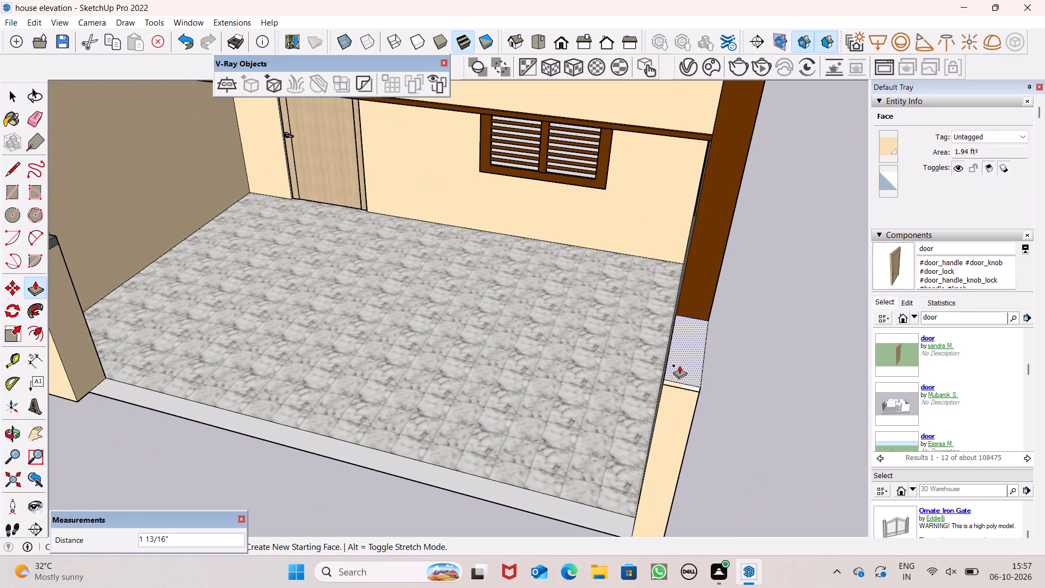
pyautogui.moveTo(679, 365); pyautogui.dragTo(679, 366)
pyautogui.moveTo(679, 366); pyautogui.dragTo(680, 365)
pyautogui.press('3')
pyautogui.hotkey('shift', '"')
pyautogui.press('Return')
pyautogui.press('space')
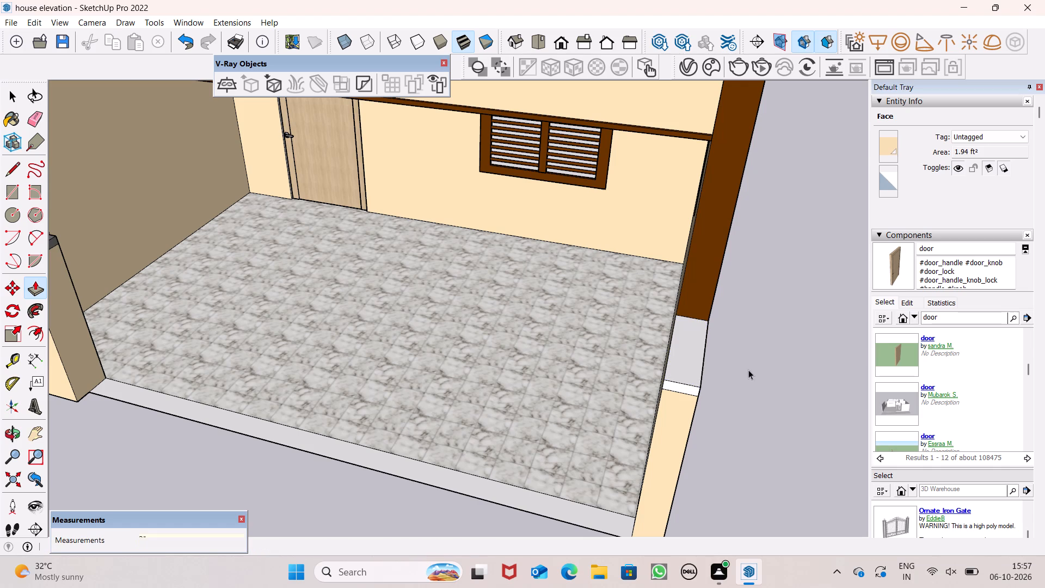
# Paint the top face of the side wall's cap with Color M05 from the Colors collection.
pyautogui.scroll(-6, 911, 436)
pyautogui.scroll(-3, 943, 278)
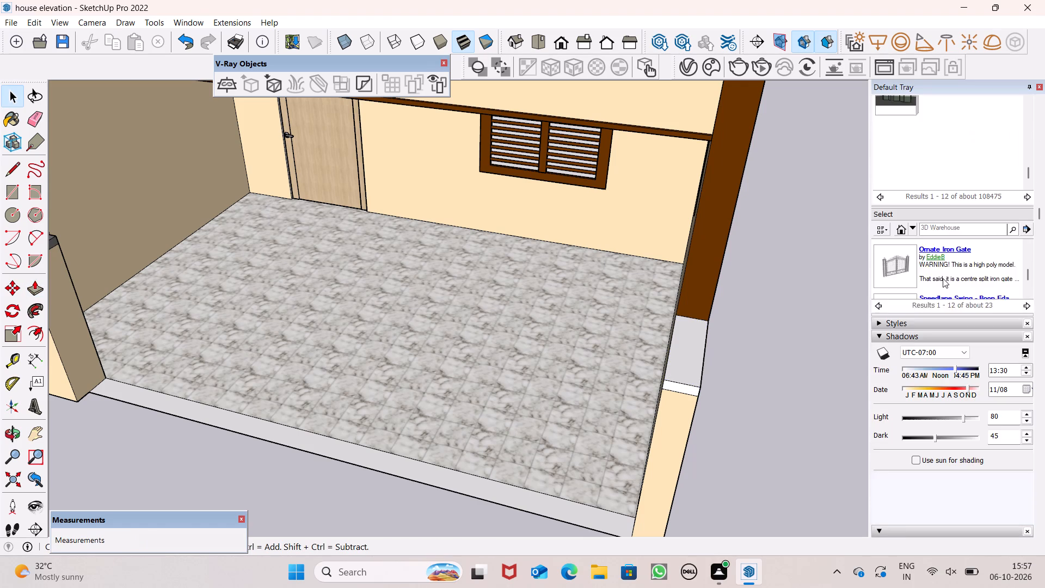
pyautogui.scroll(-6, 943, 278)
pyautogui.scroll(-4, 999, 372)
pyautogui.scroll(2, 956, 259)
pyautogui.scroll(-12, 956, 259)
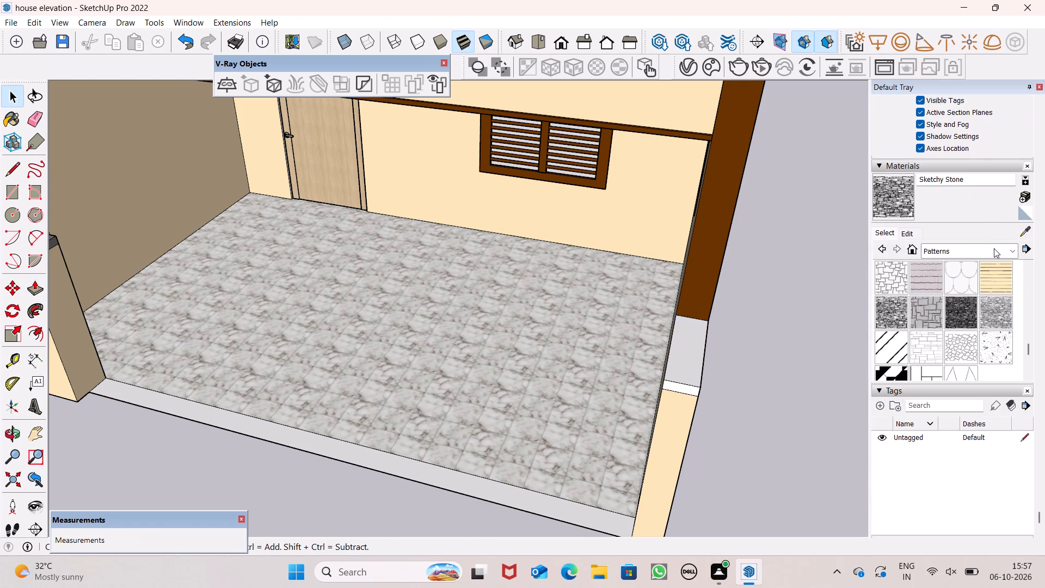
pyautogui.click(994, 249)
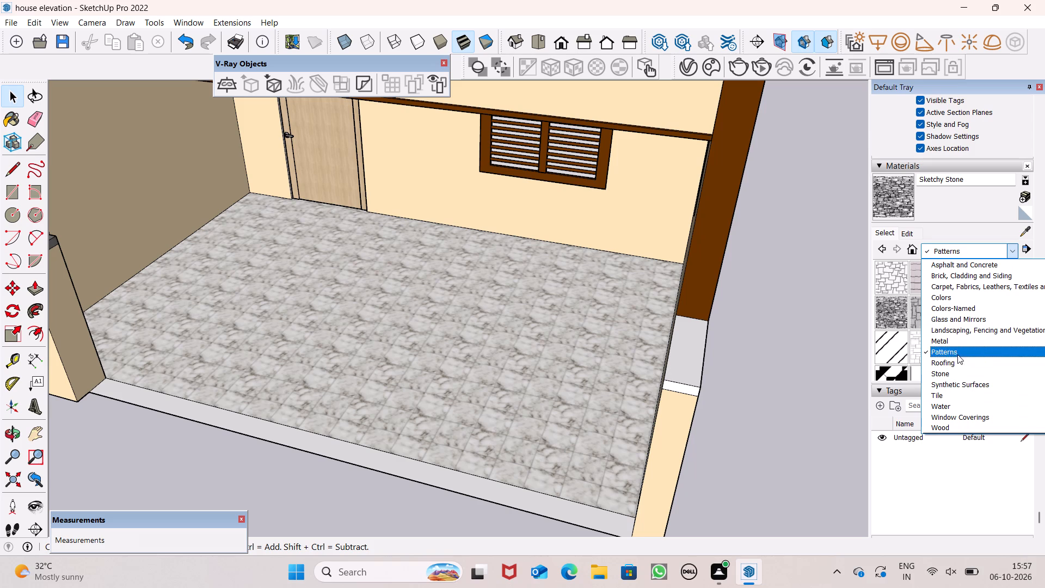
pyautogui.click(951, 297)
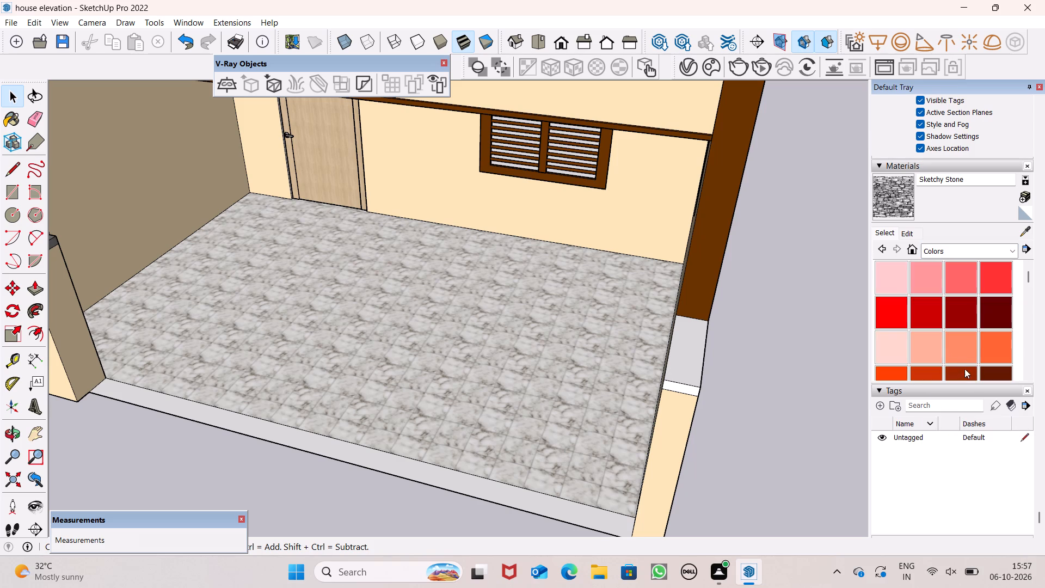
pyautogui.scroll(-13, 957, 341)
pyautogui.click(936, 301)
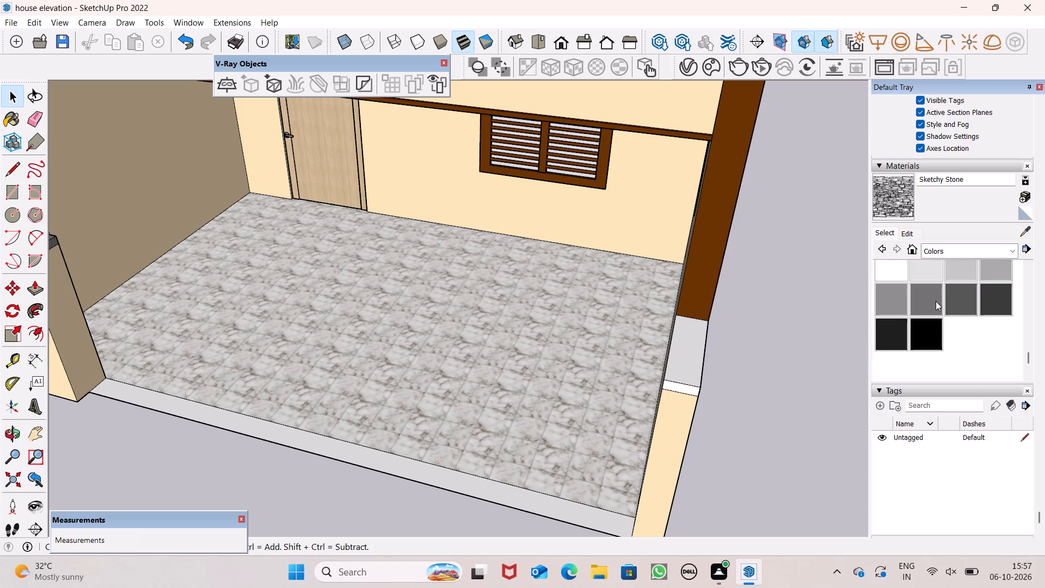
pyautogui.scroll(1, 757, 352)
pyautogui.scroll(-1, 743, 360)
pyautogui.scroll(1, 742, 361)
pyautogui.click(695, 361)
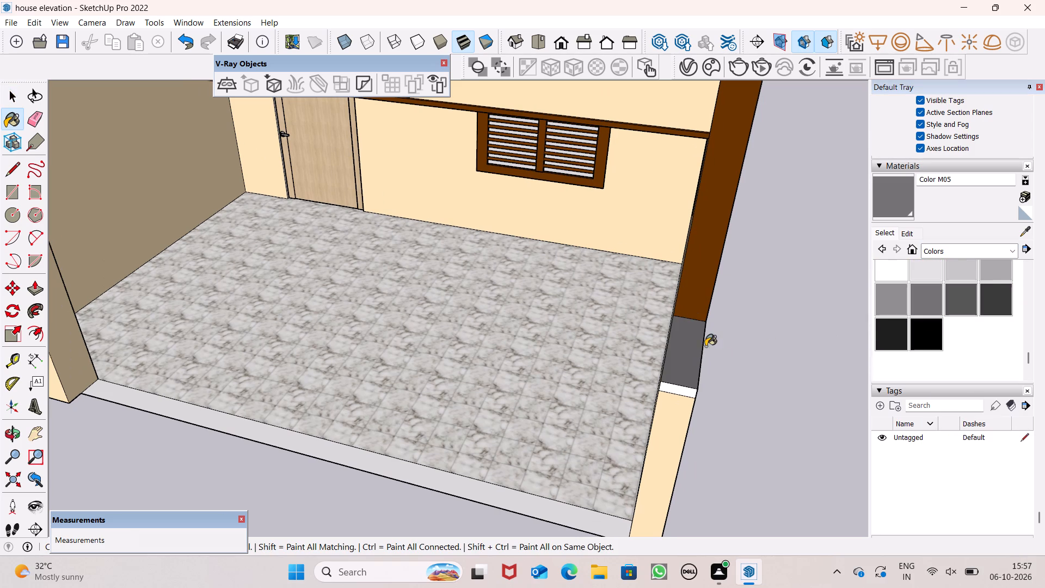
# Paint the cap's front end, inner side and outer side faces with Color M05.
pyautogui.scroll(4, 671, 397)
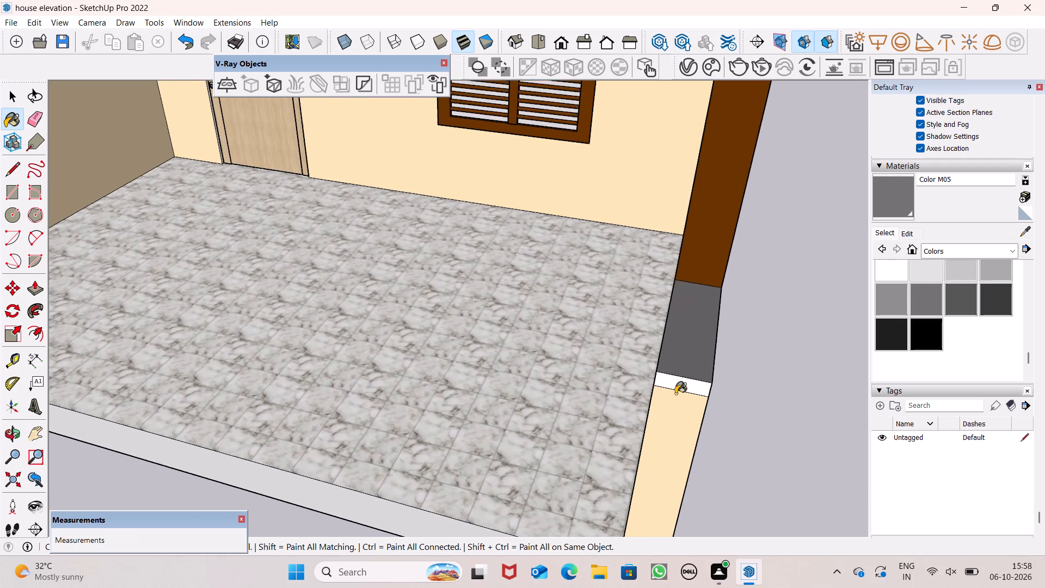
pyautogui.scroll(6, 676, 391)
pyautogui.click(676, 384)
pyautogui.moveTo(669, 379); pyautogui.dragTo(813, 369, button='middle')
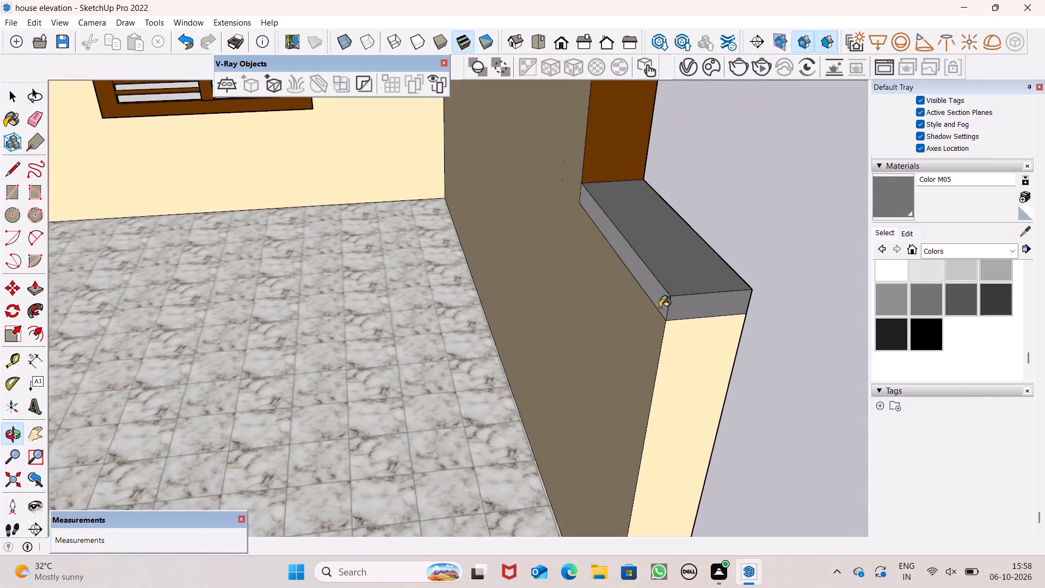
pyautogui.scroll(4, 658, 307)
pyautogui.click(653, 300)
pyautogui.scroll(1, 766, 347)
pyautogui.moveTo(766, 347); pyautogui.dragTo(397, 361, button='middle')
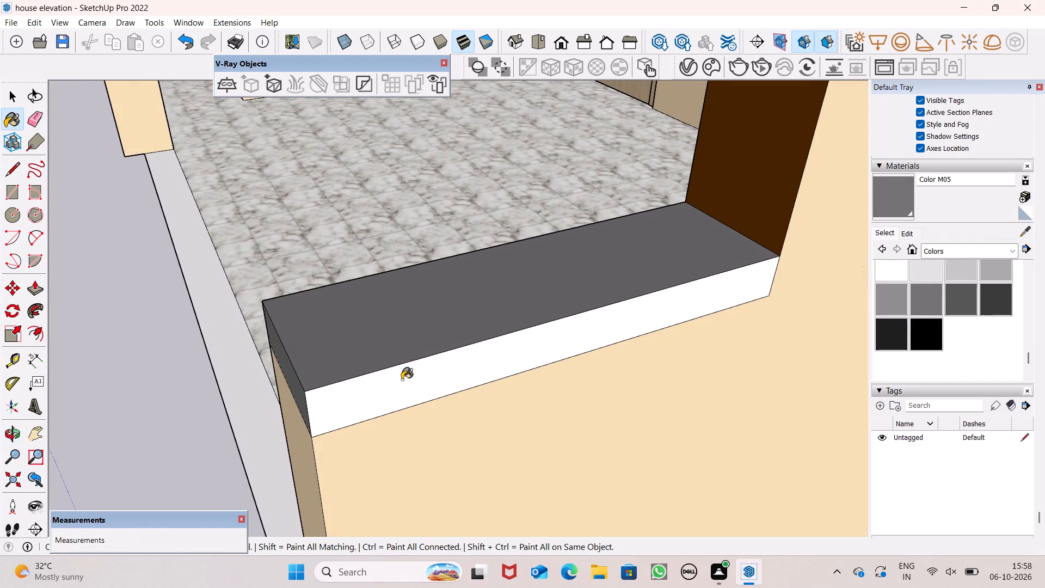
pyautogui.click(402, 379)
pyautogui.scroll(-15, 631, 323)
pyautogui.scroll(-4, 554, 295)
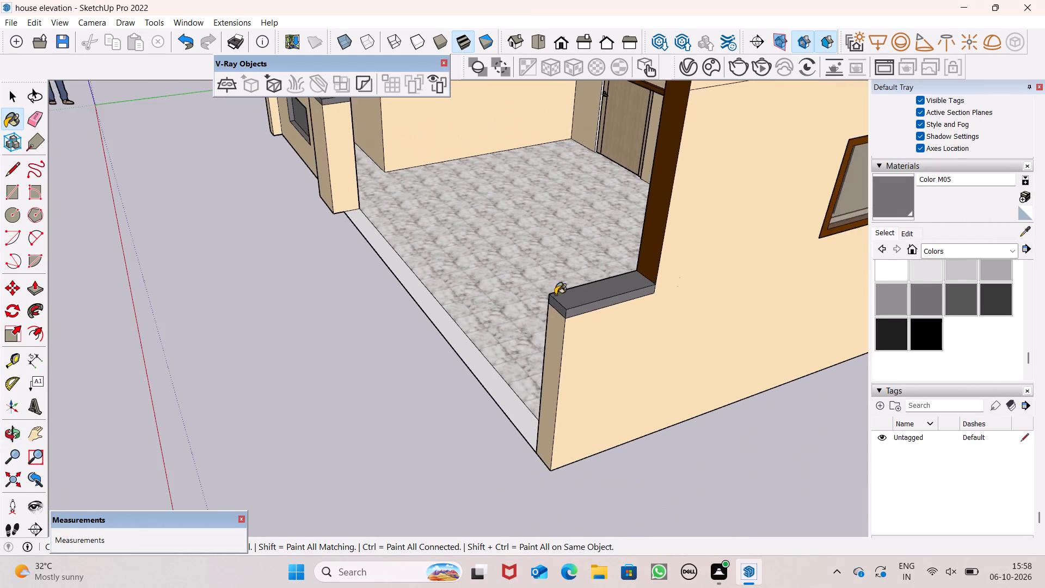
pyautogui.scroll(-8, 555, 295)
pyautogui.moveTo(598, 331); pyautogui.dragTo(807, 271, button='middle')
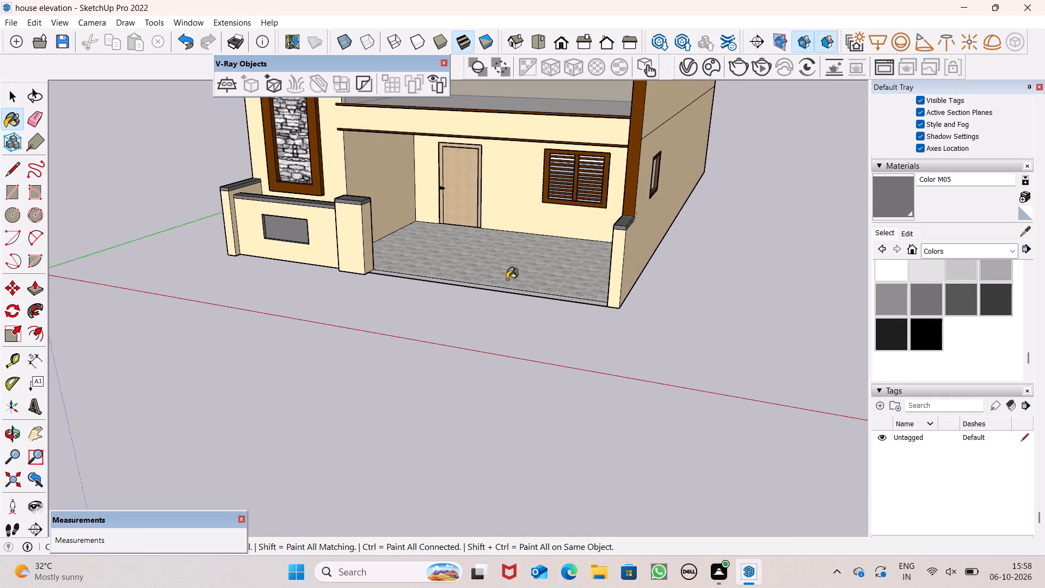
pyautogui.scroll(-9, 522, 297)
pyautogui.scroll(-2, 566, 327)
pyautogui.press('space')
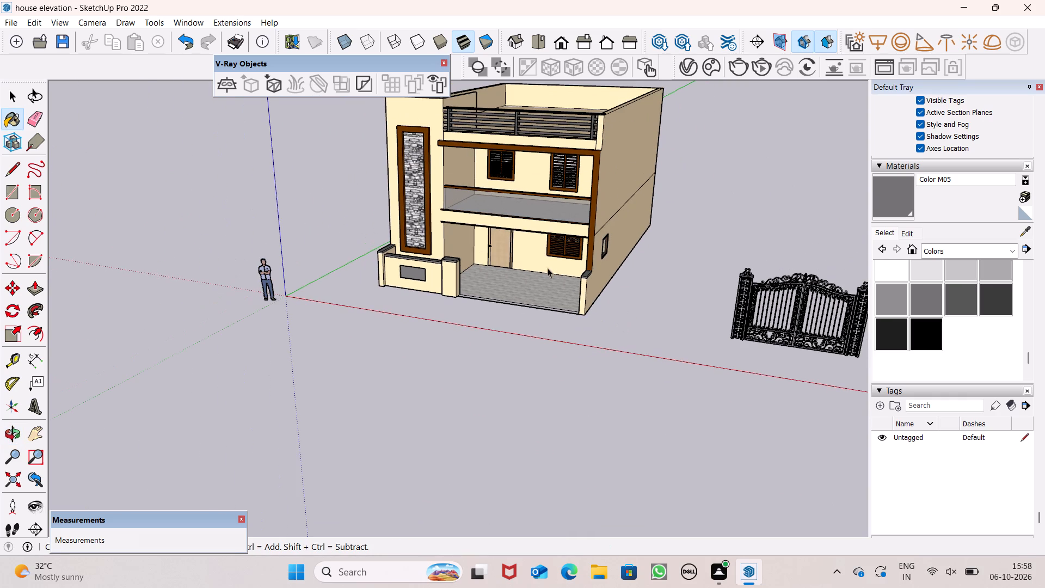
# Move the ornate iron gate about 34' over to the porch opening, with its outer lower corner beside the low side wall.
pyautogui.scroll(-9, 600, 214)
pyautogui.moveTo(624, 220); pyautogui.dragTo(672, 217, button='middle')
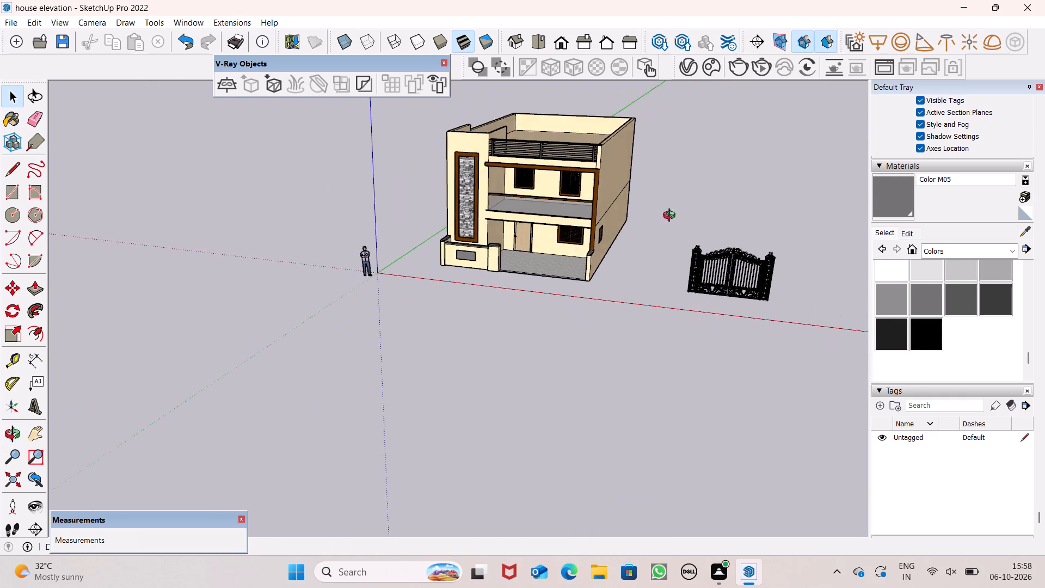
pyautogui.moveTo(672, 217); pyautogui.dragTo(760, 193, button='middle')
pyautogui.scroll(1, 802, 212)
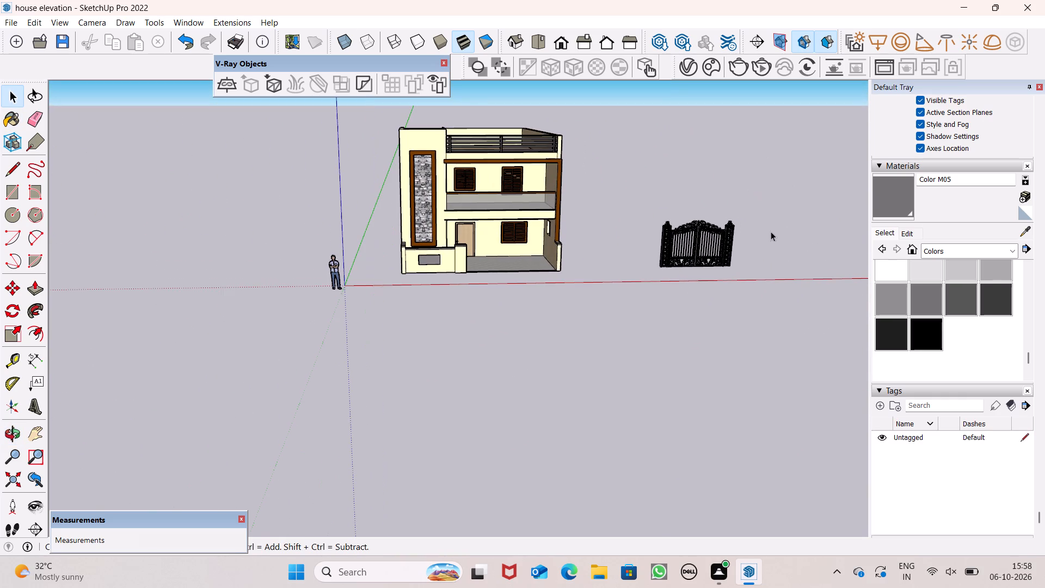
pyautogui.scroll(5, 514, 244)
pyautogui.scroll(6, 631, 258)
pyautogui.click(694, 256)
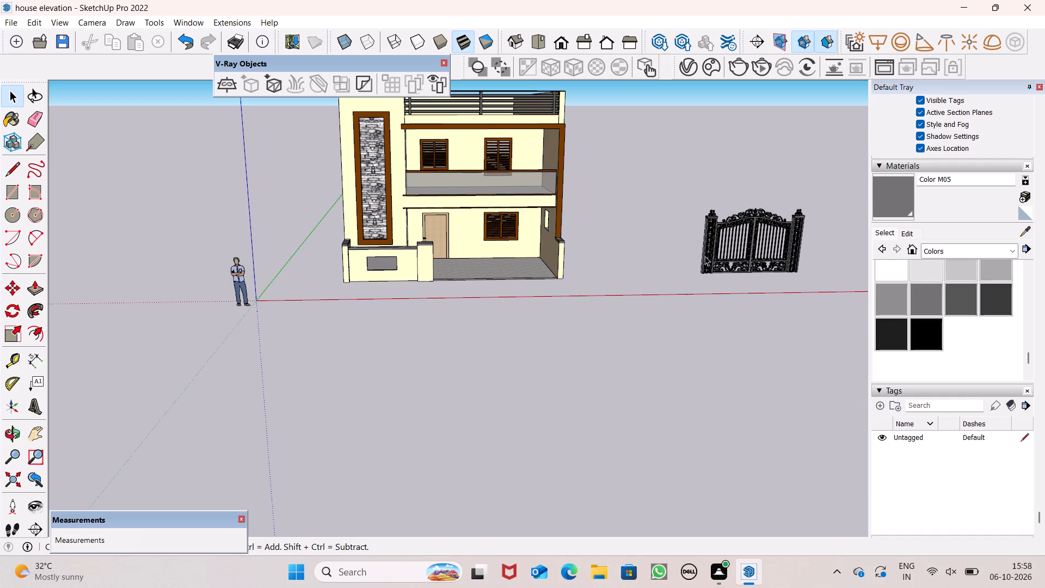
pyautogui.click(718, 255)
pyautogui.press('m')
pyautogui.press('Return')
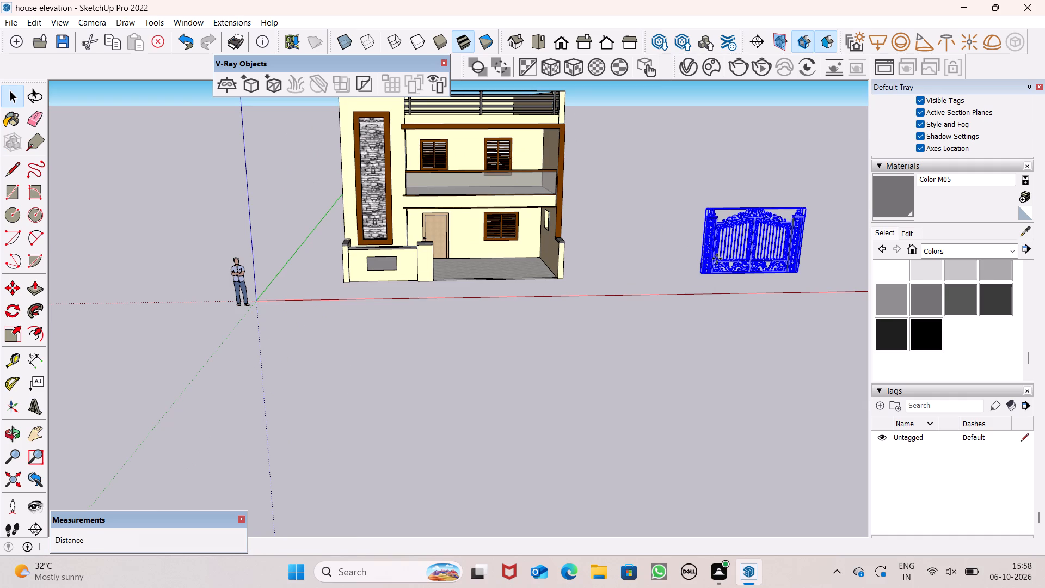
pyautogui.moveTo(798, 272); pyautogui.dragTo(555, 283)
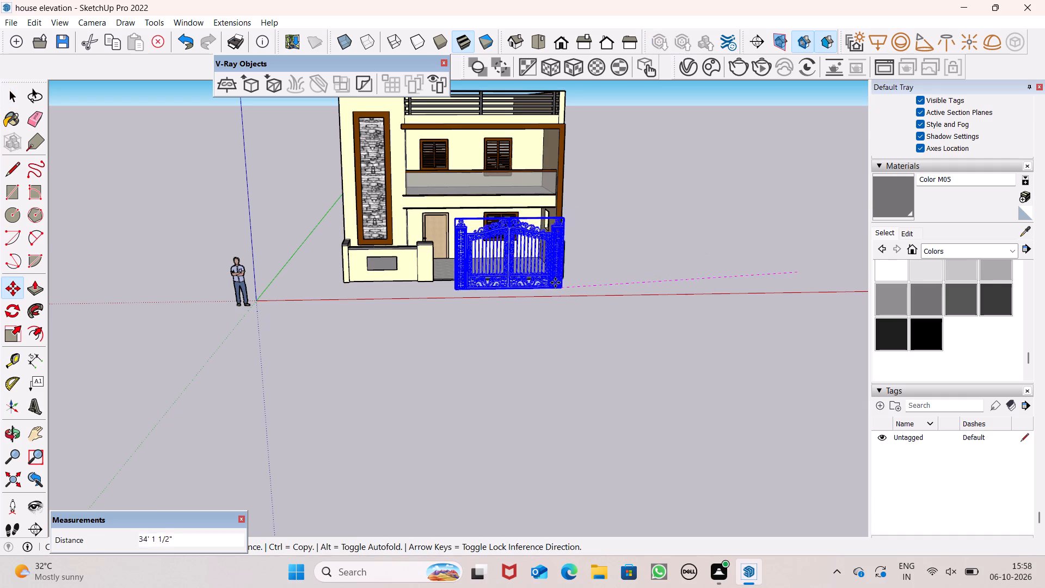
pyautogui.moveTo(555, 283); pyautogui.dragTo(548, 274)
# Move the gate about 3' 4" forward so its lower corner meets the side wall's inner front corner at the porch floor's front edge.
pyautogui.scroll(7, 601, 237)
pyautogui.scroll(-1, 601, 237)
pyautogui.scroll(1, 617, 230)
pyautogui.moveTo(622, 231); pyautogui.dragTo(525, 388, button='middle')
pyautogui.scroll(8, 525, 351)
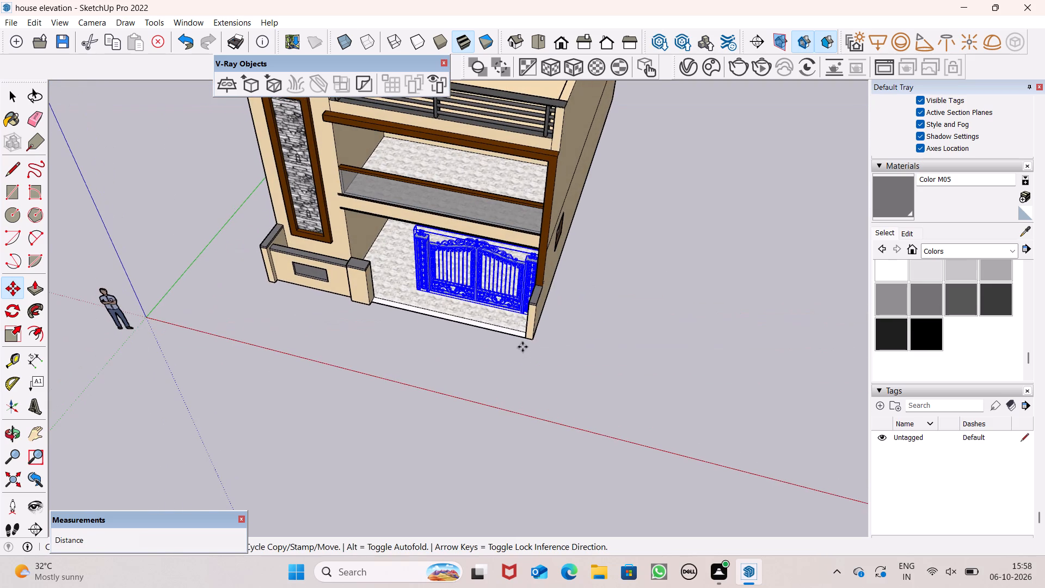
pyautogui.moveTo(525, 344); pyautogui.dragTo(587, 280, button='middle')
pyautogui.scroll(10, 507, 358)
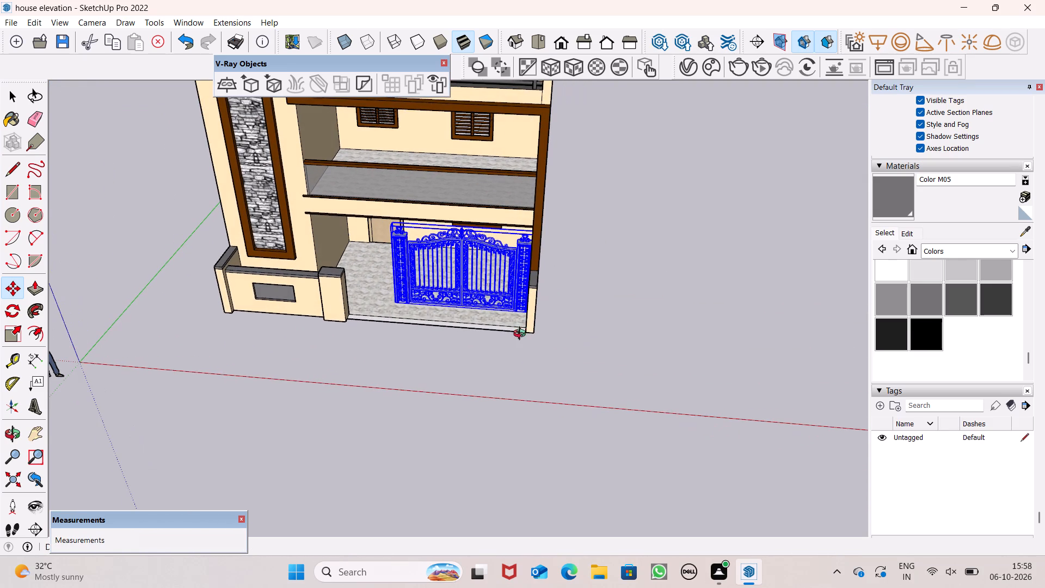
pyautogui.scroll(4, 531, 327)
pyautogui.scroll(-1, 532, 327)
pyautogui.scroll(4, 532, 327)
pyautogui.scroll(4, 476, 311)
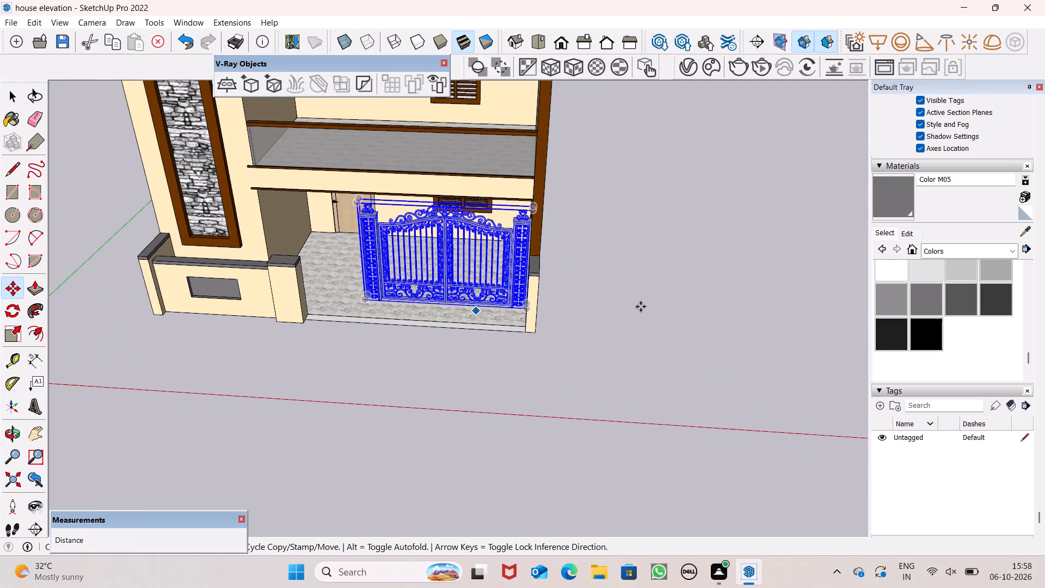
pyautogui.press('space')
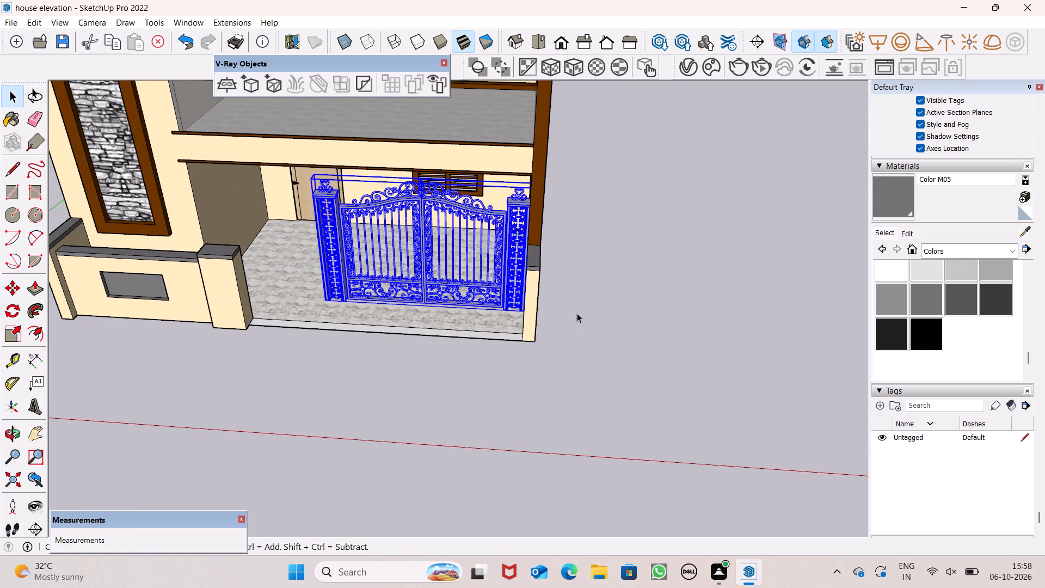
pyautogui.press('space')
pyautogui.scroll(-1, 544, 338)
pyautogui.moveTo(487, 348); pyautogui.dragTo(503, 293, button='middle')
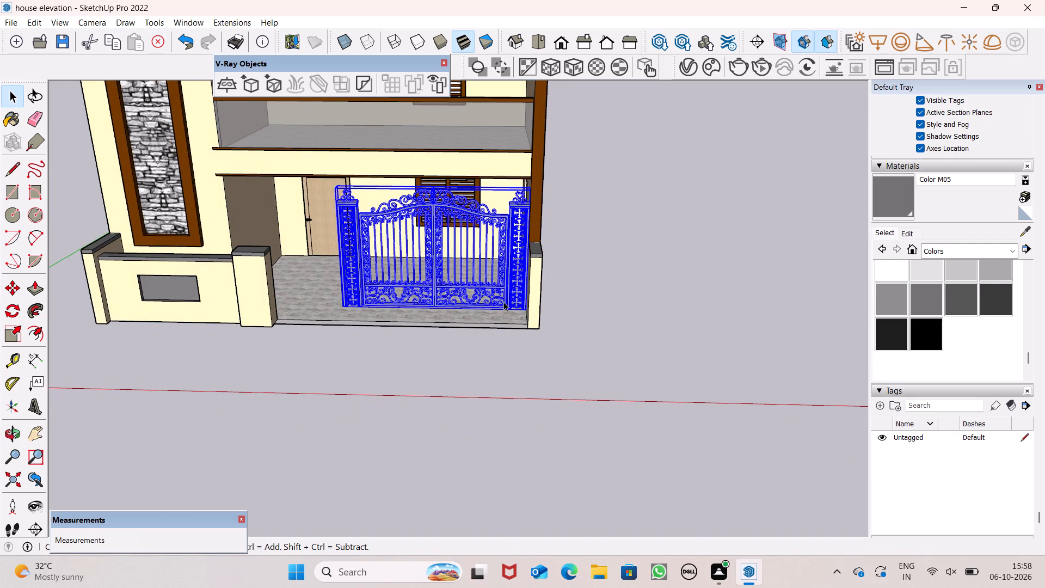
pyautogui.scroll(8, 503, 302)
pyautogui.press('m')
pyautogui.press('Return')
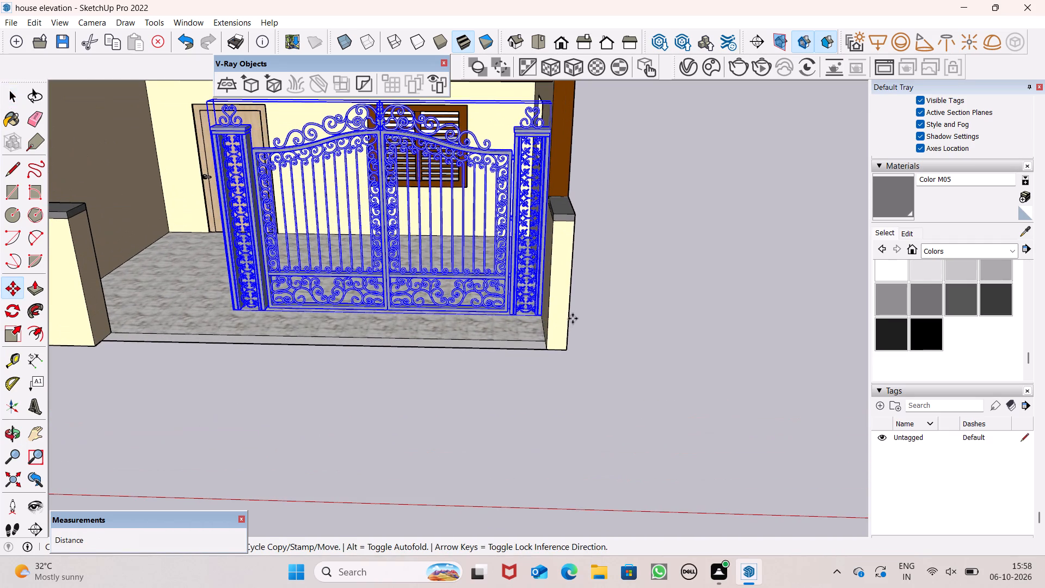
pyautogui.moveTo(540, 316); pyautogui.dragTo(541, 333)
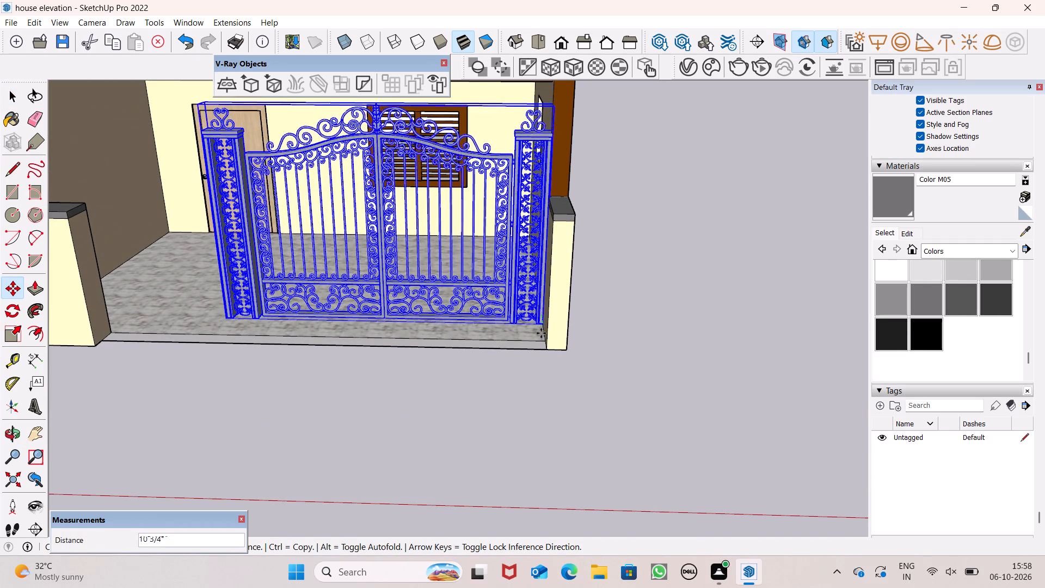
pyautogui.moveTo(541, 333); pyautogui.dragTo(545, 350)
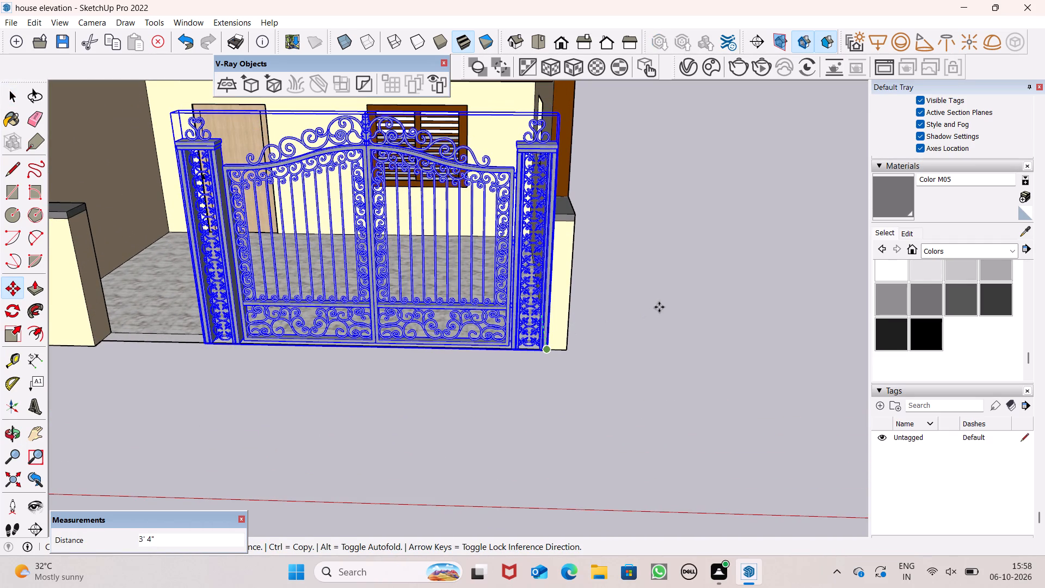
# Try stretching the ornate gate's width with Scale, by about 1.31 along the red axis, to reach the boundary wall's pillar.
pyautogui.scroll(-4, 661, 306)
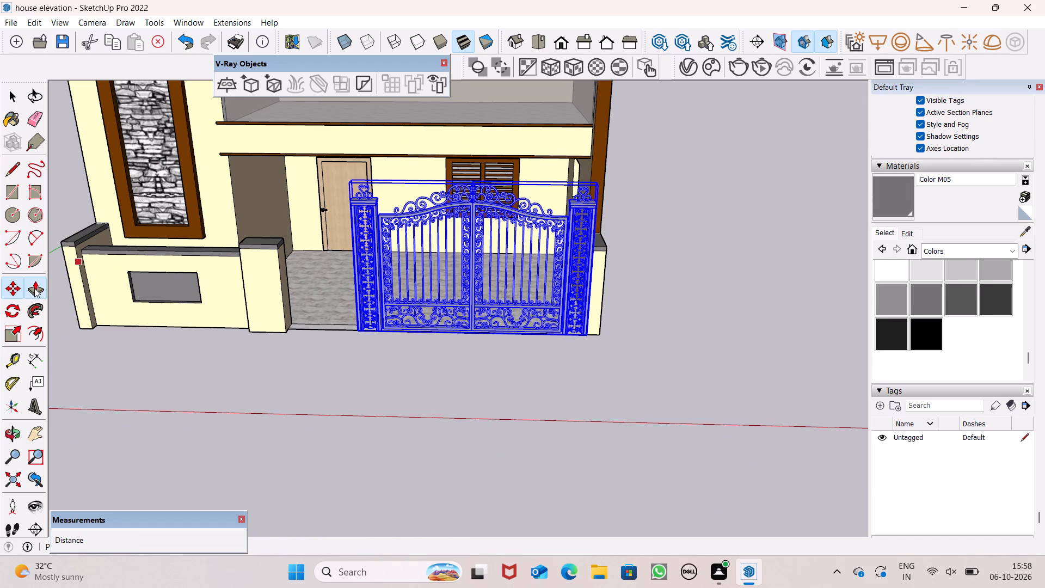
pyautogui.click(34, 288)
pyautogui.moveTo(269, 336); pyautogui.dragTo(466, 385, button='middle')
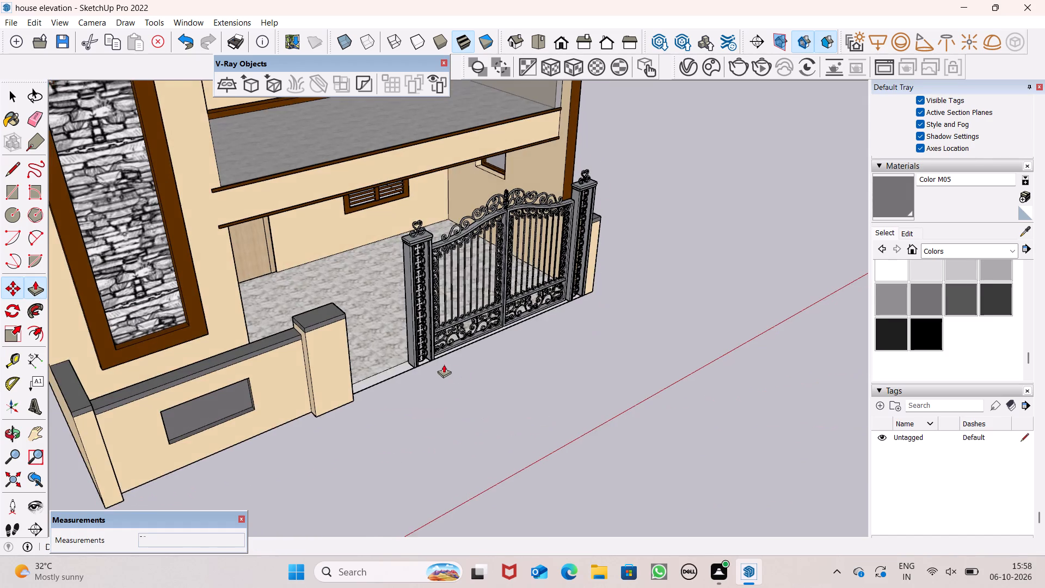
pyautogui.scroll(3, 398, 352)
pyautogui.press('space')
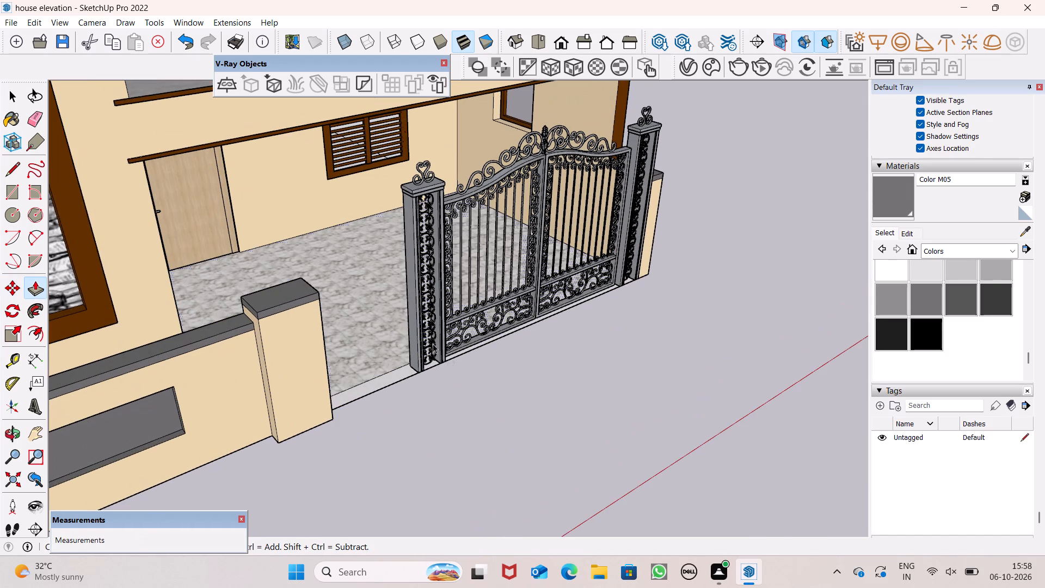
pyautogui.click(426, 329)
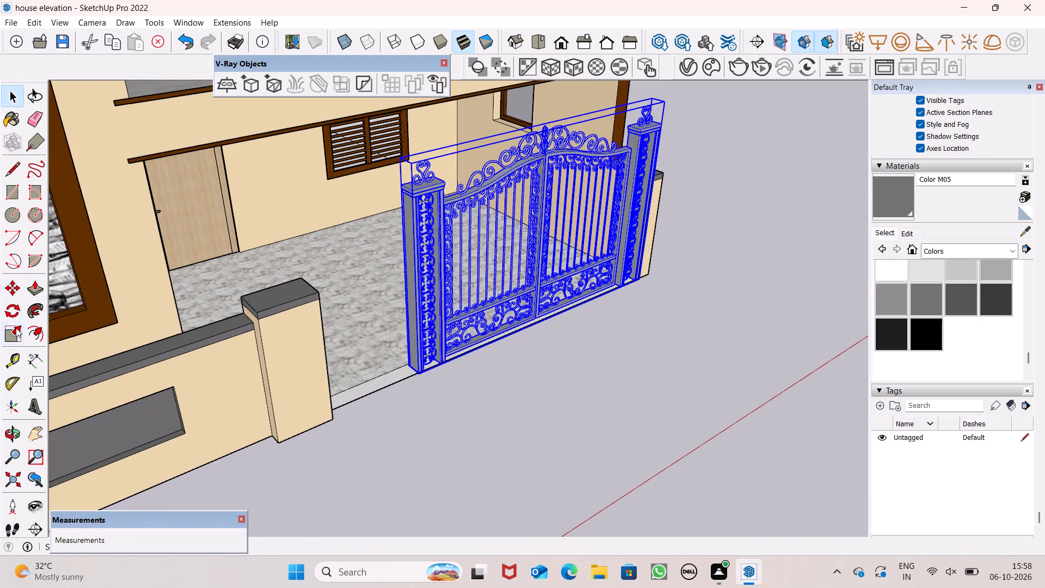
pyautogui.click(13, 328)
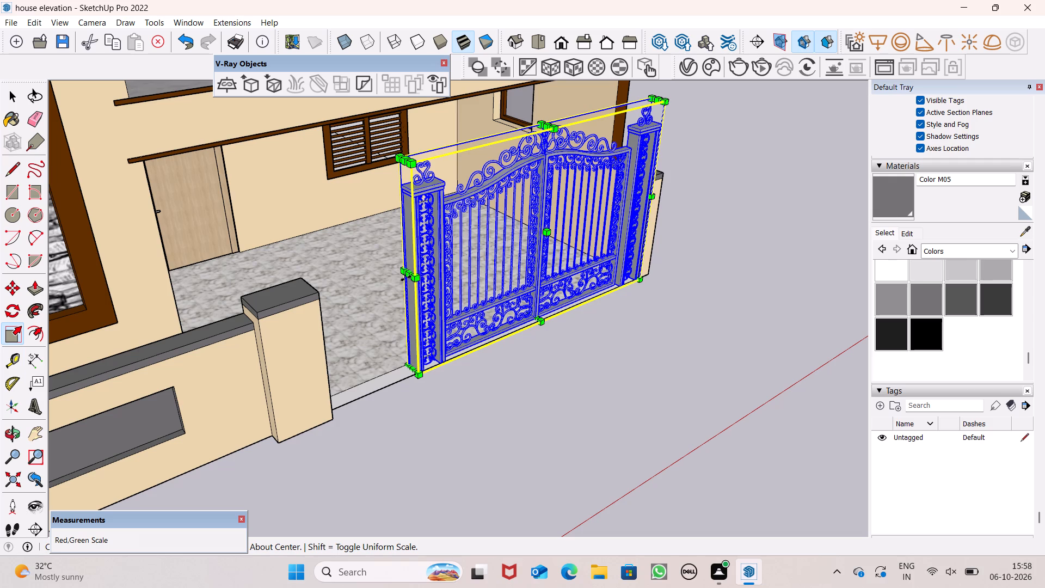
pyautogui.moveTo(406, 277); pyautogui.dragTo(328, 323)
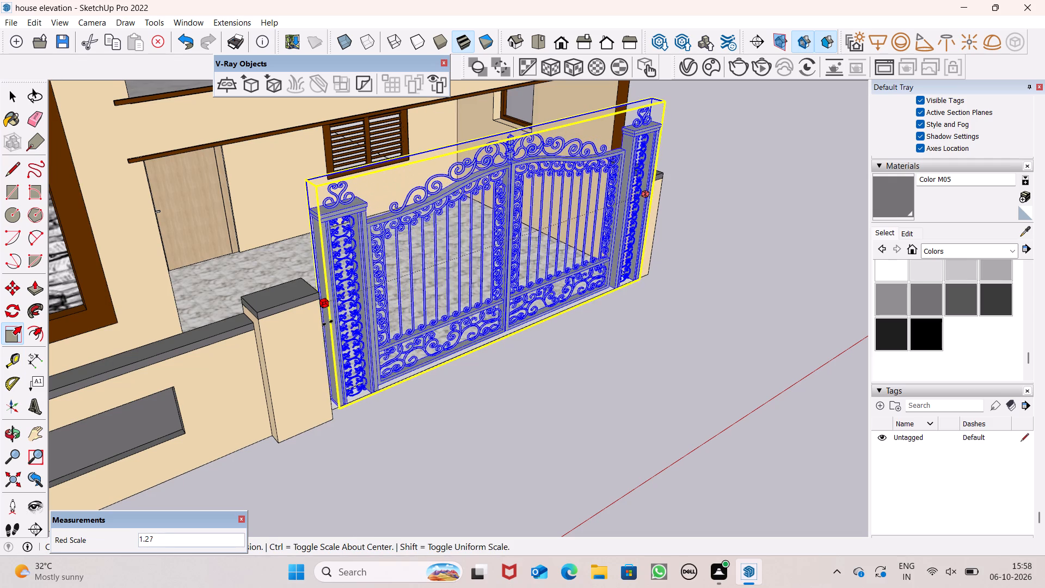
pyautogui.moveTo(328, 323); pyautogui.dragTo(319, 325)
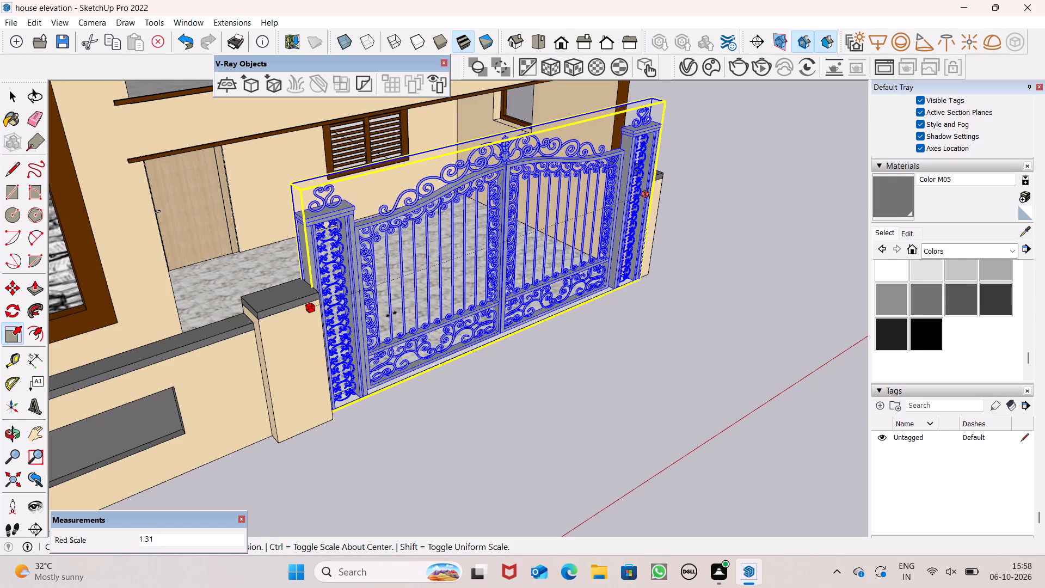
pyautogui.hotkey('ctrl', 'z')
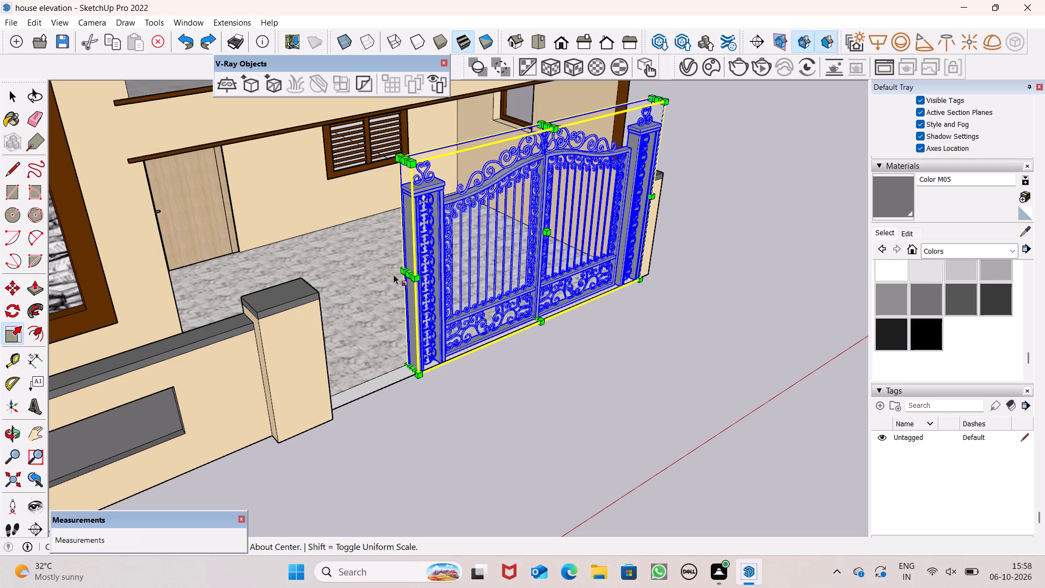
# Widen the gate along the red axis by a scale of about 1.31 so it meets the boundary wall's end pillar.
pyautogui.moveTo(405, 274); pyautogui.dragTo(368, 304)
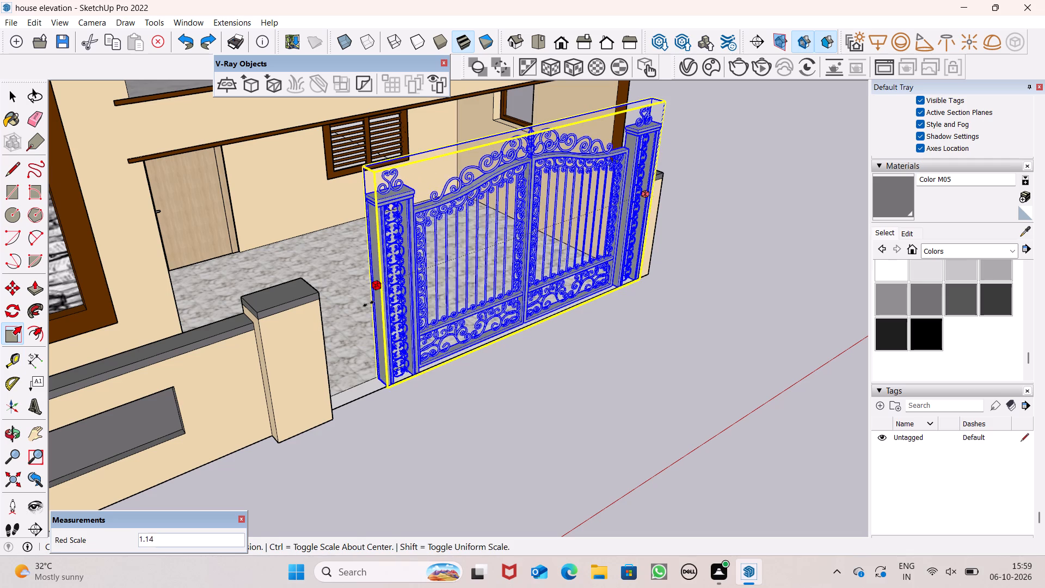
pyautogui.moveTo(368, 304); pyautogui.dragTo(317, 332)
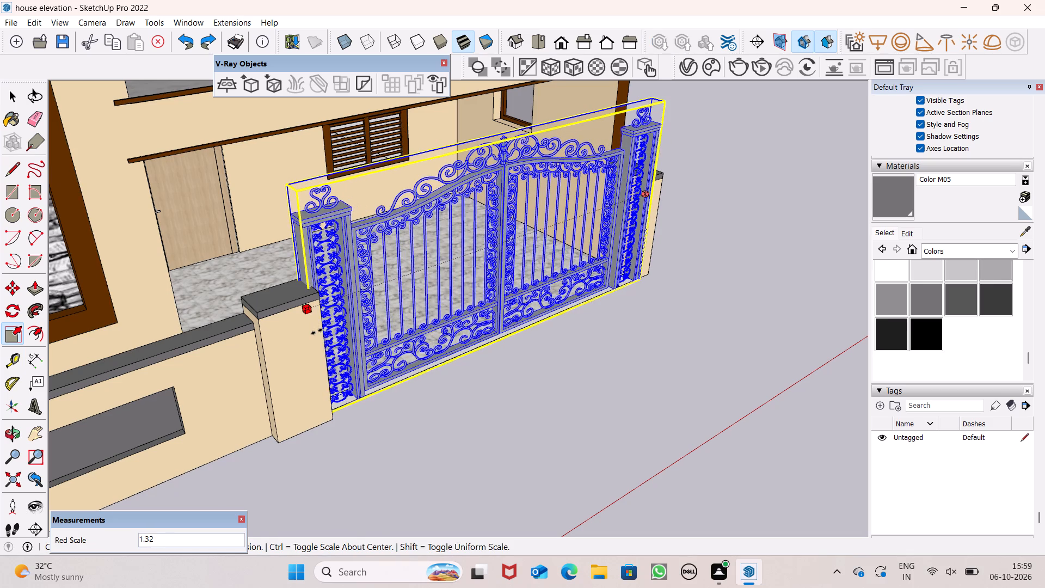
pyautogui.moveTo(317, 332); pyautogui.dragTo(325, 329)
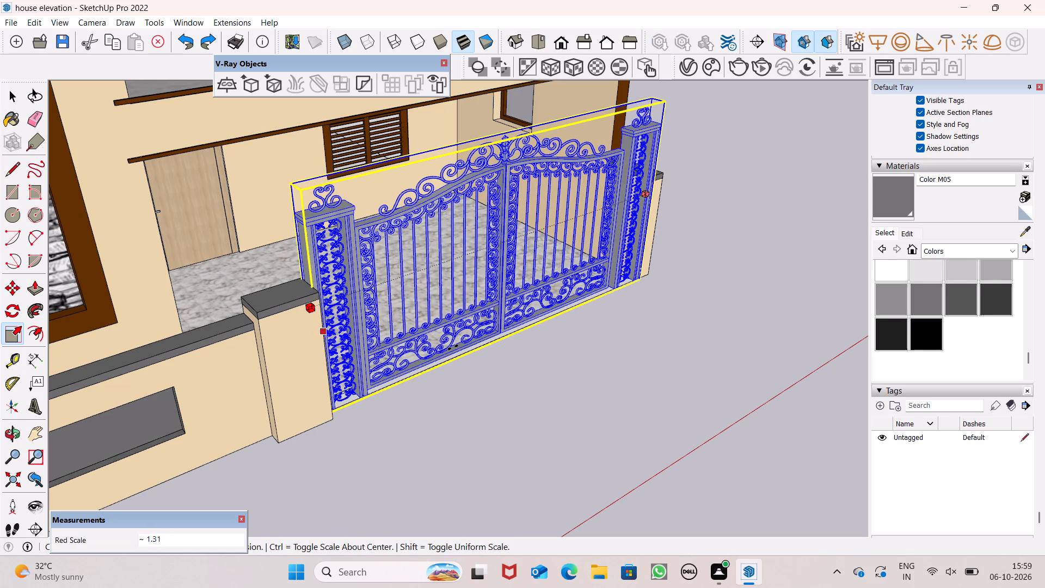
pyautogui.moveTo(570, 396); pyautogui.dragTo(365, 374, button='middle')
pyautogui.press('space')
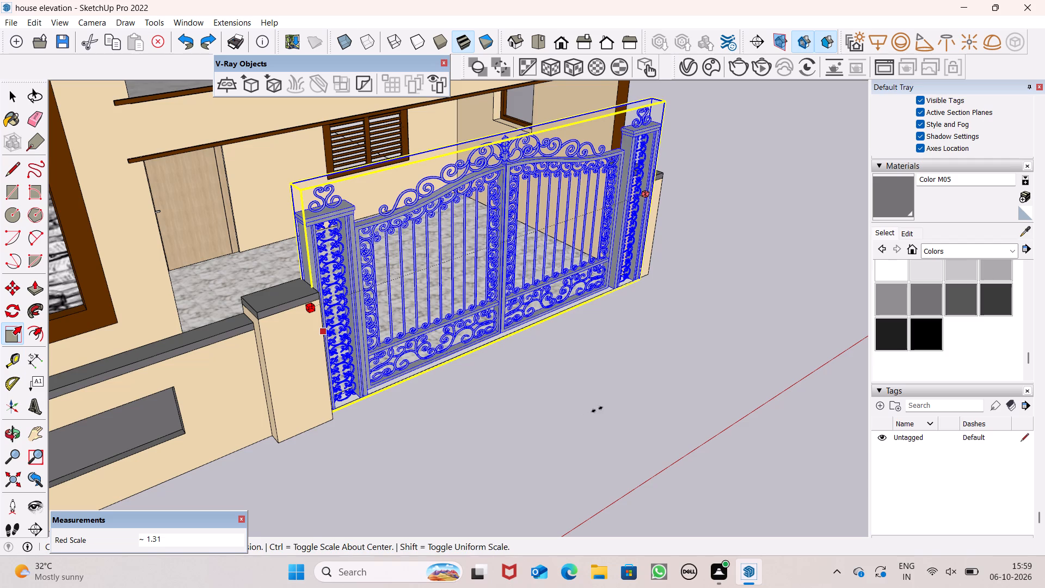
pyautogui.press('space')
pyautogui.click(604, 403)
# Lower the gate's height with a blue-axis scale of about 0.91, keeping its base at the porch floor, and leave it deselected.
pyautogui.click(522, 302)
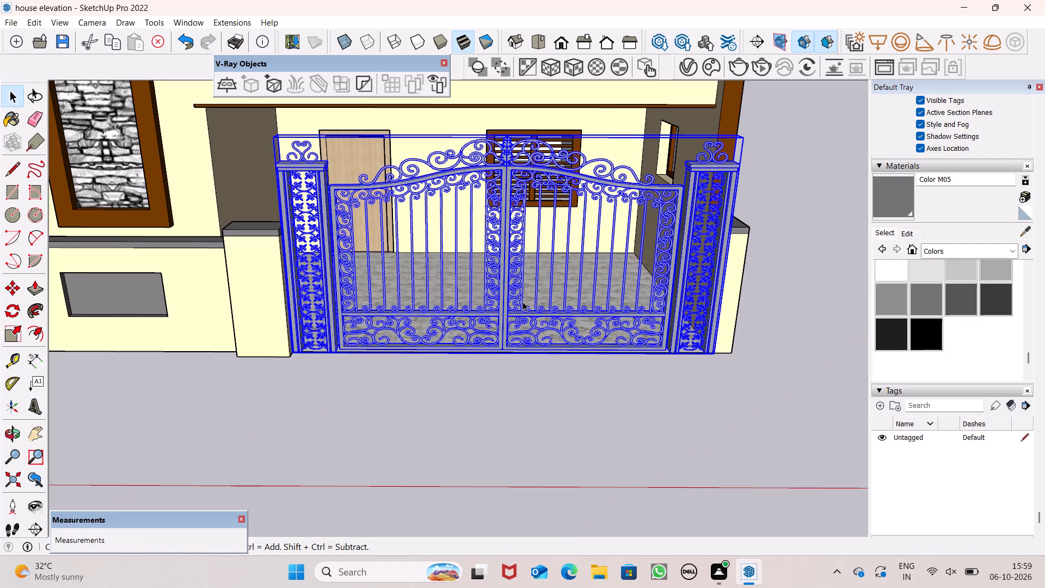
pyautogui.click(22, 342)
pyautogui.scroll(1, 568, 122)
pyautogui.moveTo(568, 122); pyautogui.dragTo(560, 189, button='middle')
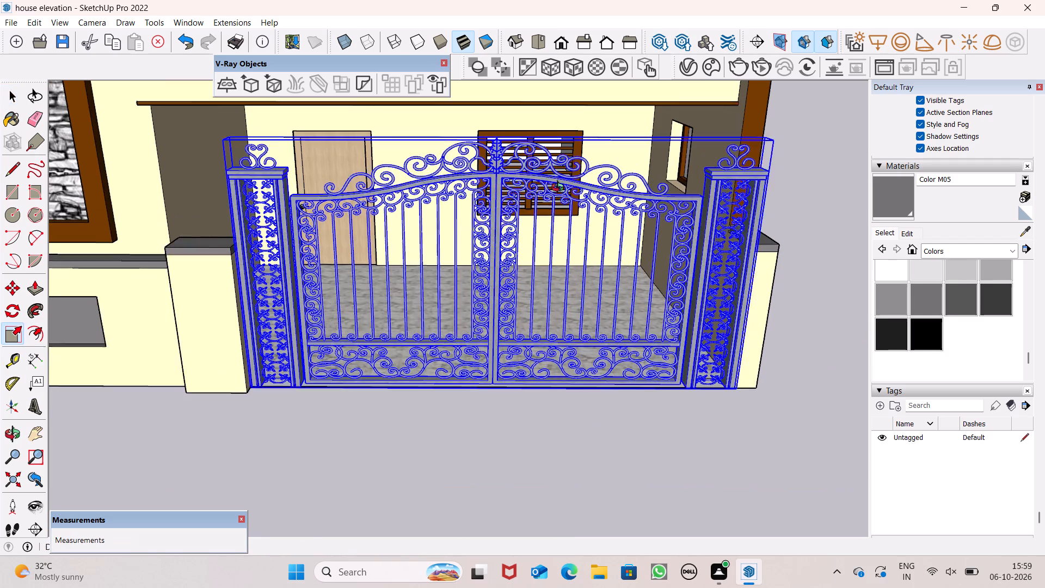
pyautogui.moveTo(560, 189); pyautogui.dragTo(562, 209, button='middle')
pyautogui.scroll(1, 496, 217)
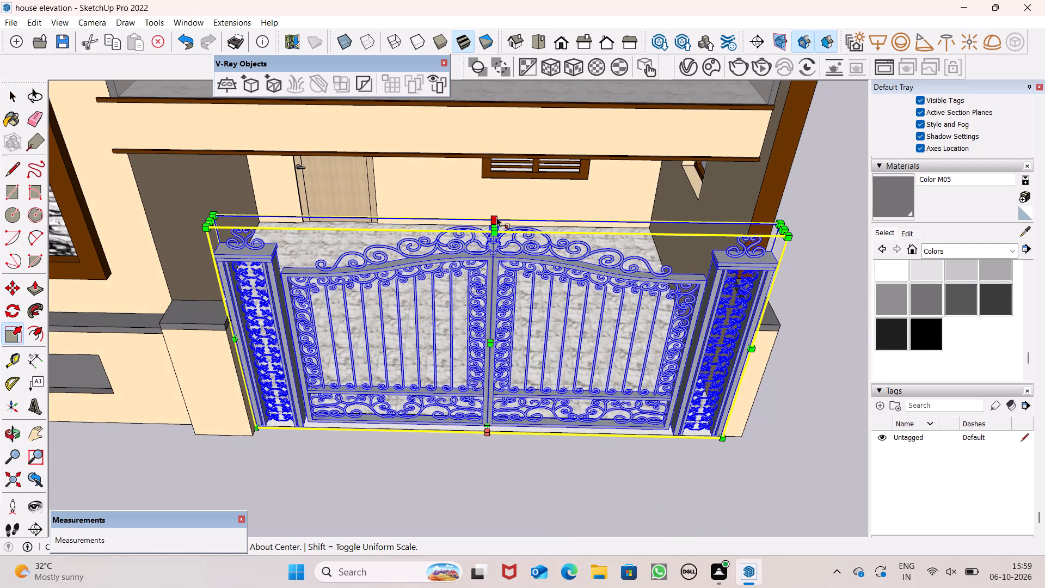
pyautogui.scroll(7, 496, 217)
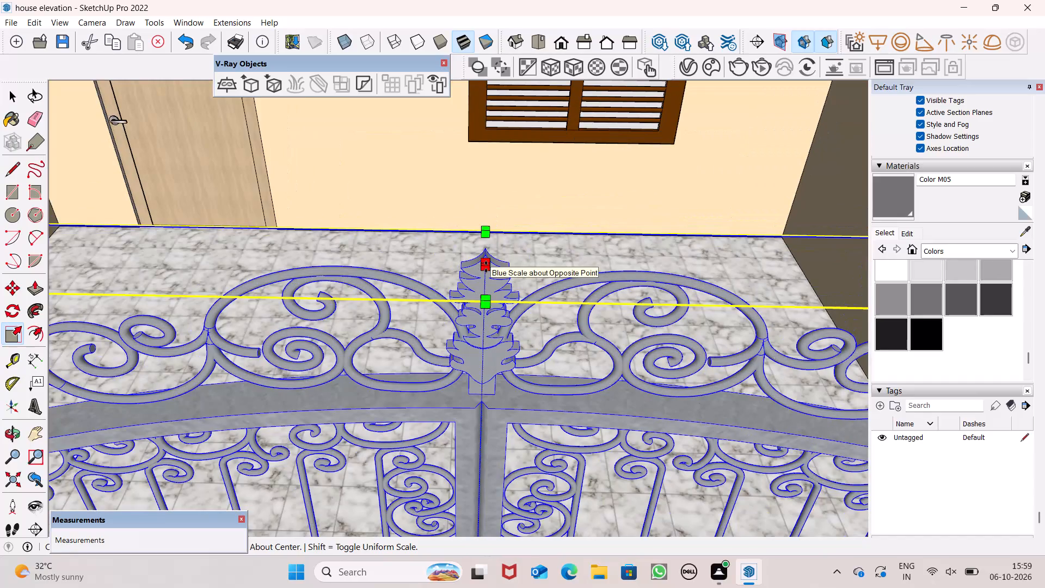
pyautogui.moveTo(486, 267); pyautogui.dragTo(500, 364)
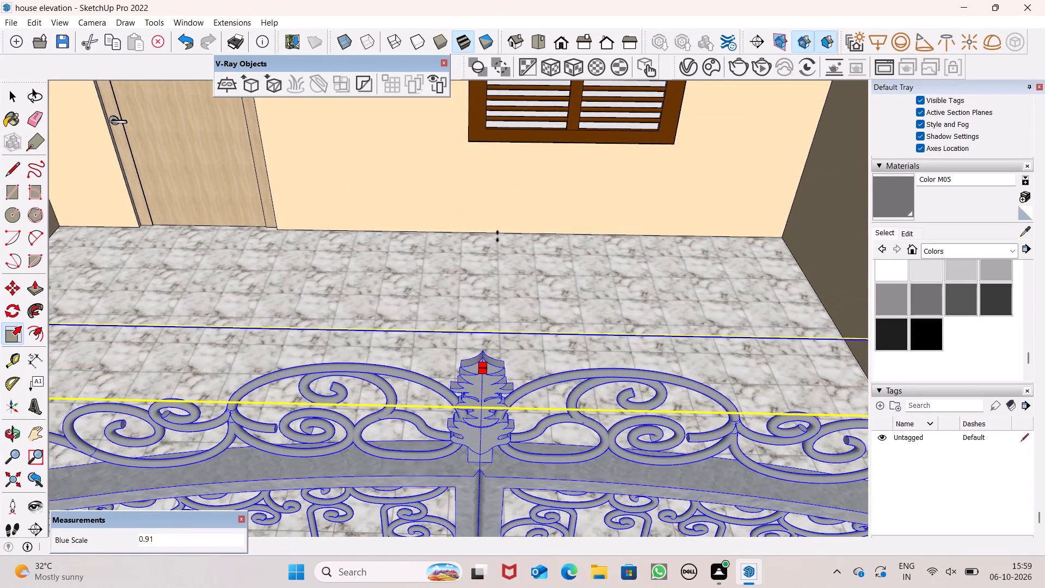
pyautogui.scroll(-12, 497, 236)
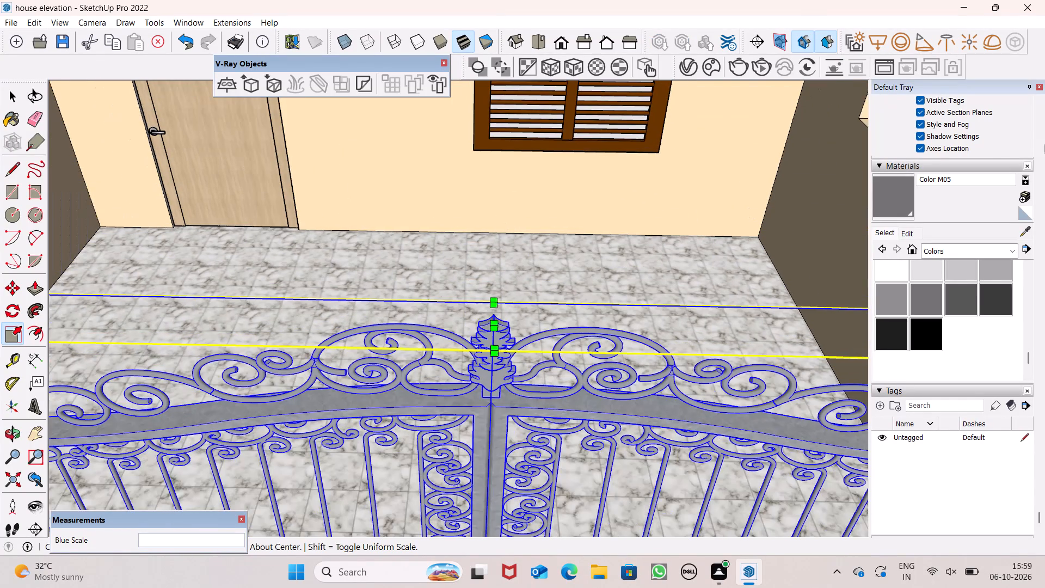
pyautogui.scroll(-8, 487, 258)
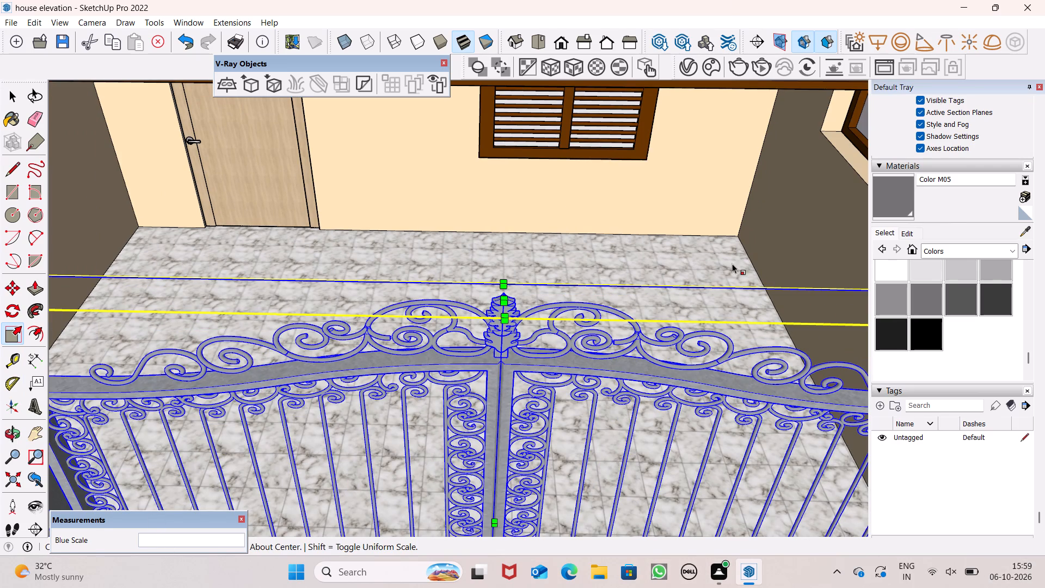
pyautogui.press('space')
pyautogui.scroll(-12, 613, 290)
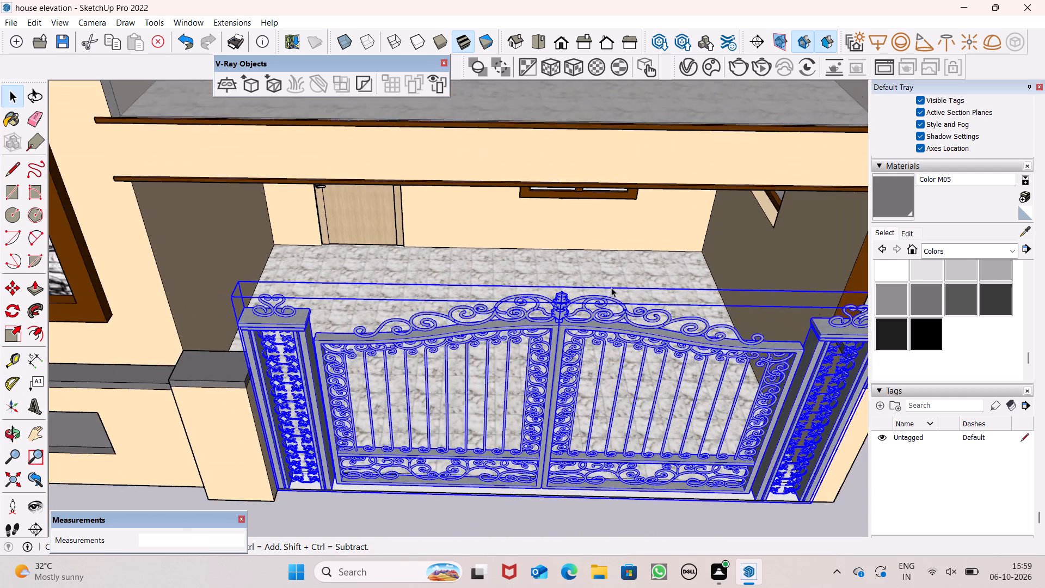
pyautogui.scroll(-7, 611, 287)
pyautogui.moveTo(618, 345); pyautogui.dragTo(570, 226, button='middle')
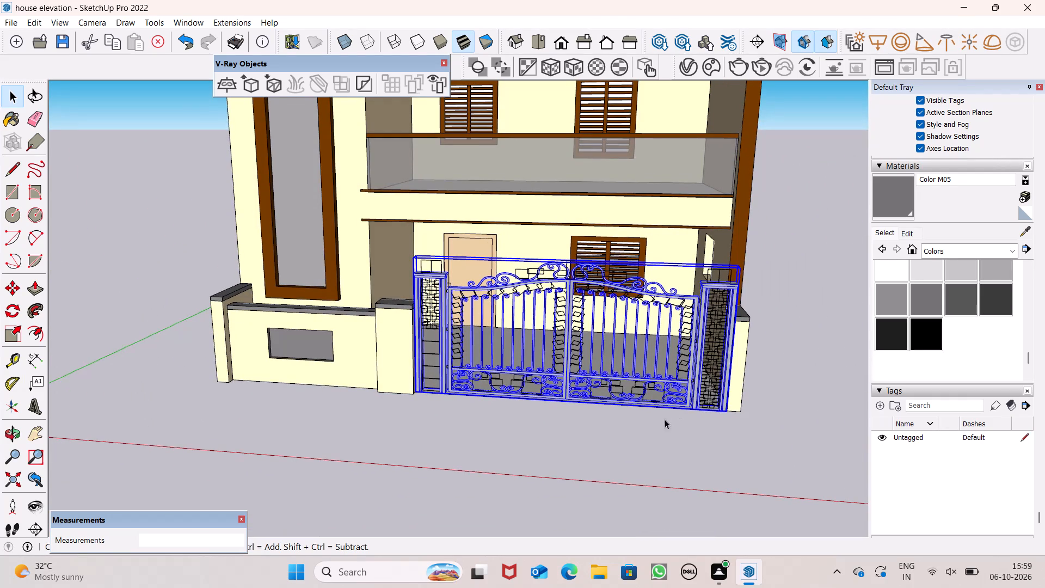
pyautogui.click(652, 436)
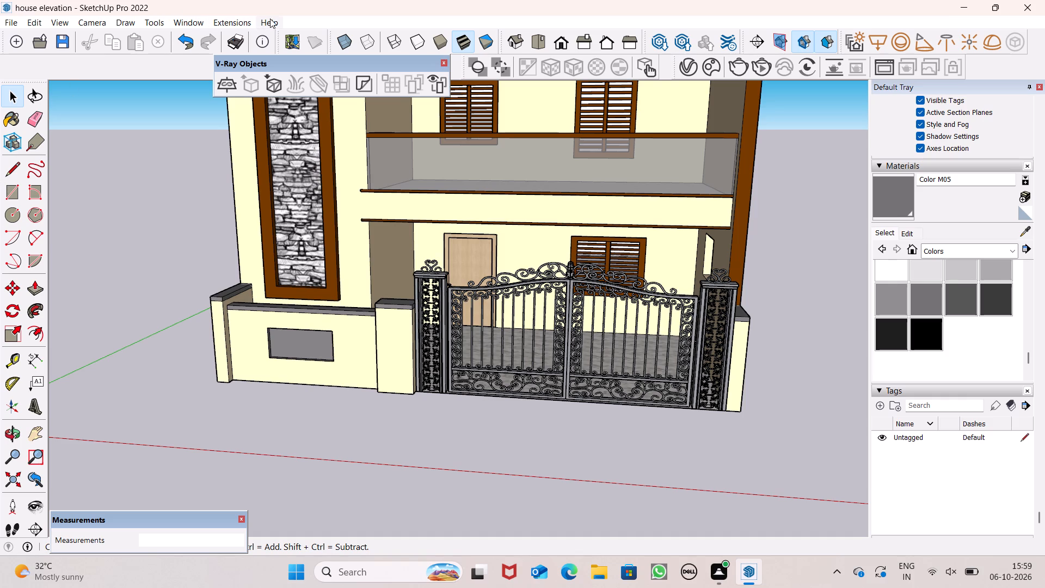
# Examine the whole house elevation with the fitted gate, from the front, from above and from the side.
pyautogui.scroll(-5, 343, 212)
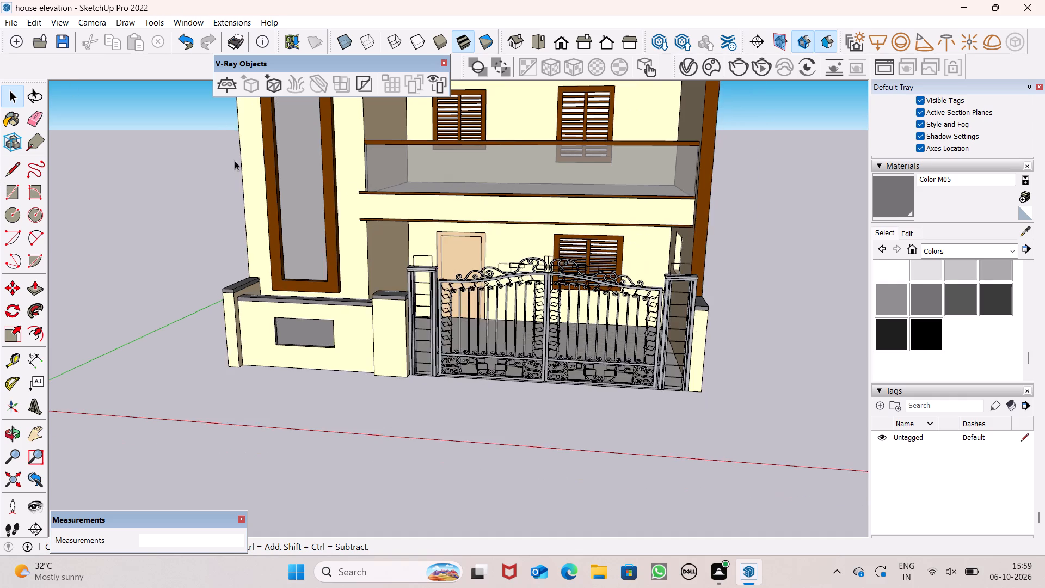
pyautogui.scroll(-3, 235, 161)
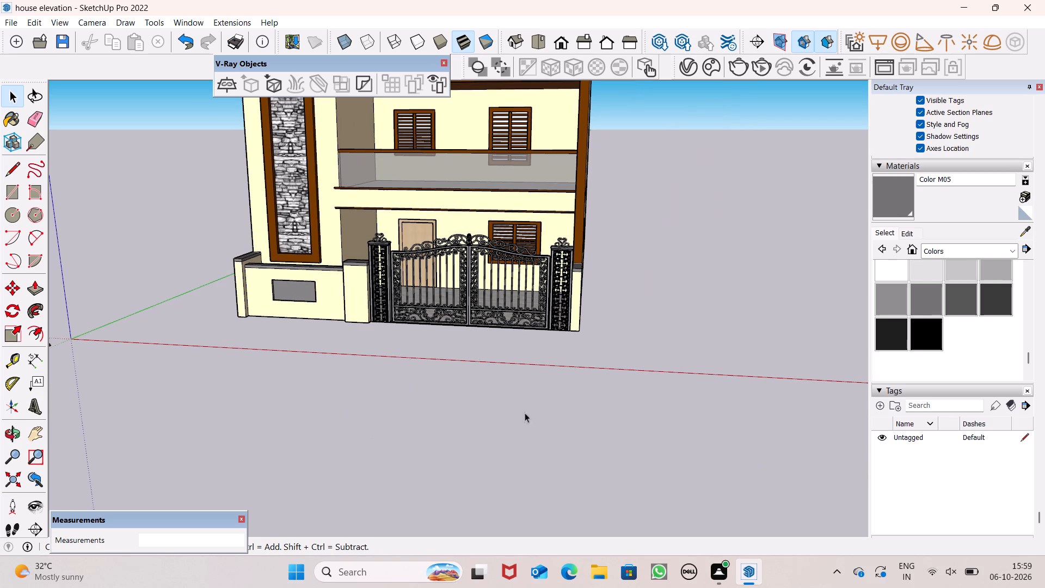
pyautogui.scroll(-6, 541, 357)
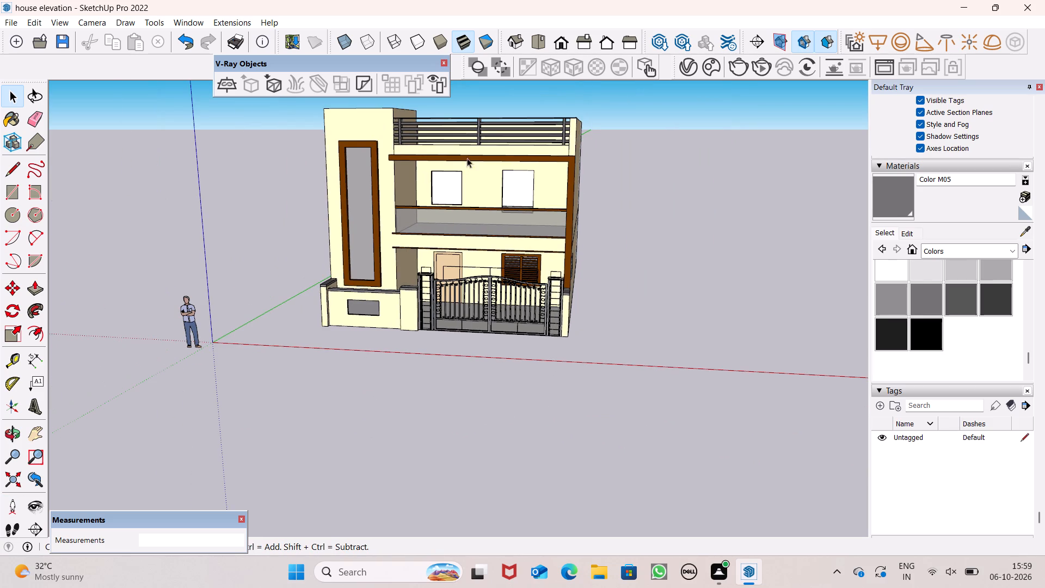
pyautogui.scroll(7, 467, 158)
pyautogui.scroll(-2, 605, 269)
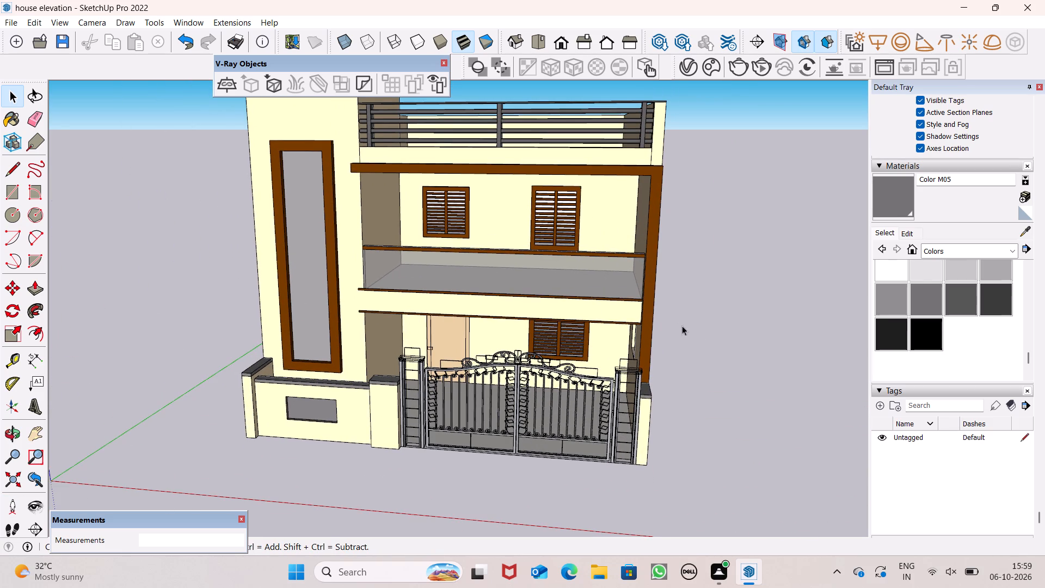
pyautogui.click(696, 318)
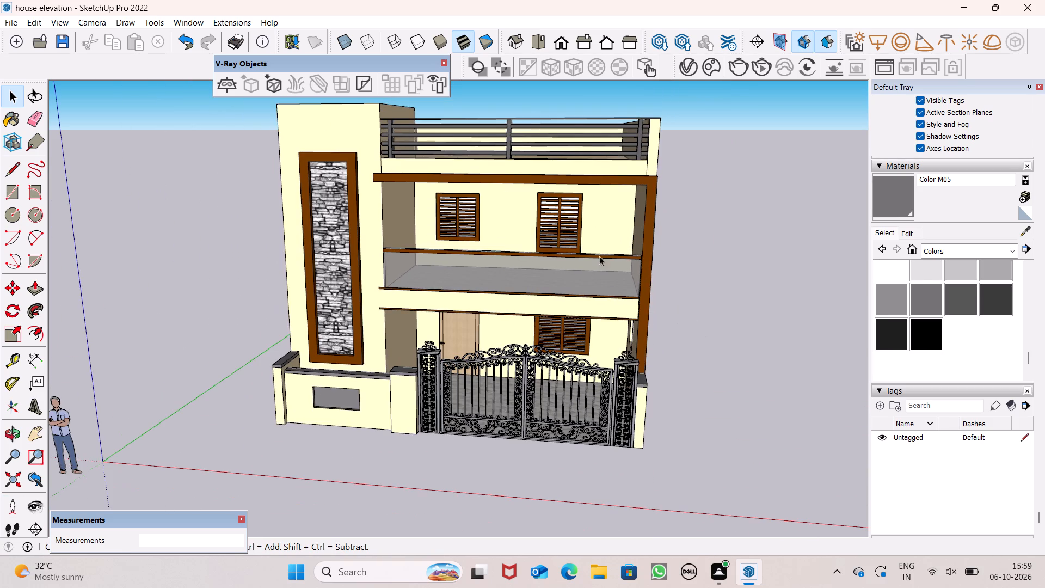
pyautogui.scroll(3, 563, 233)
pyautogui.scroll(-7, 570, 254)
pyautogui.moveTo(570, 256); pyautogui.dragTo(585, 304, button='middle')
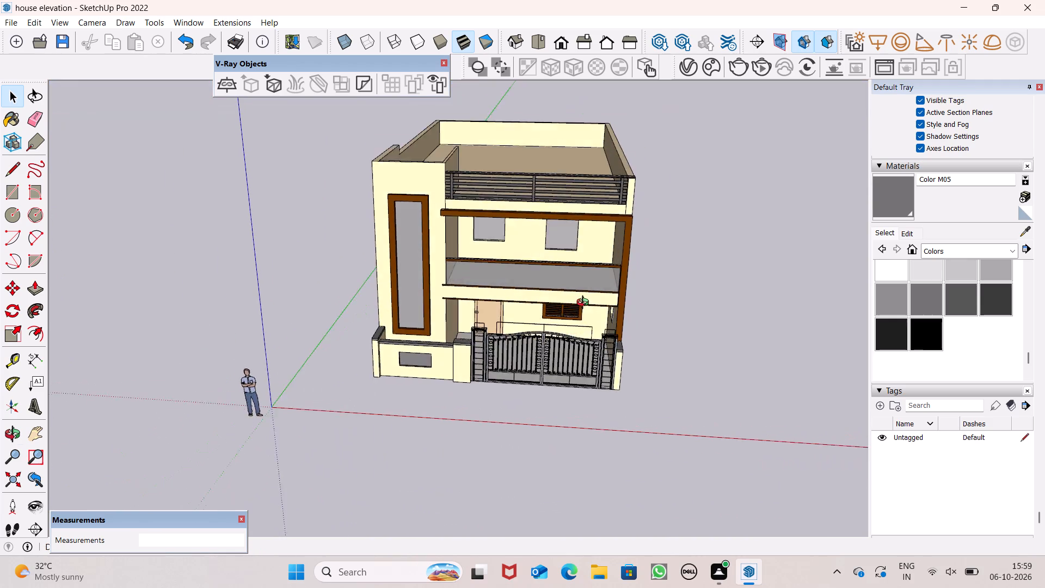
pyautogui.moveTo(585, 304); pyautogui.dragTo(574, 310, button='middle')
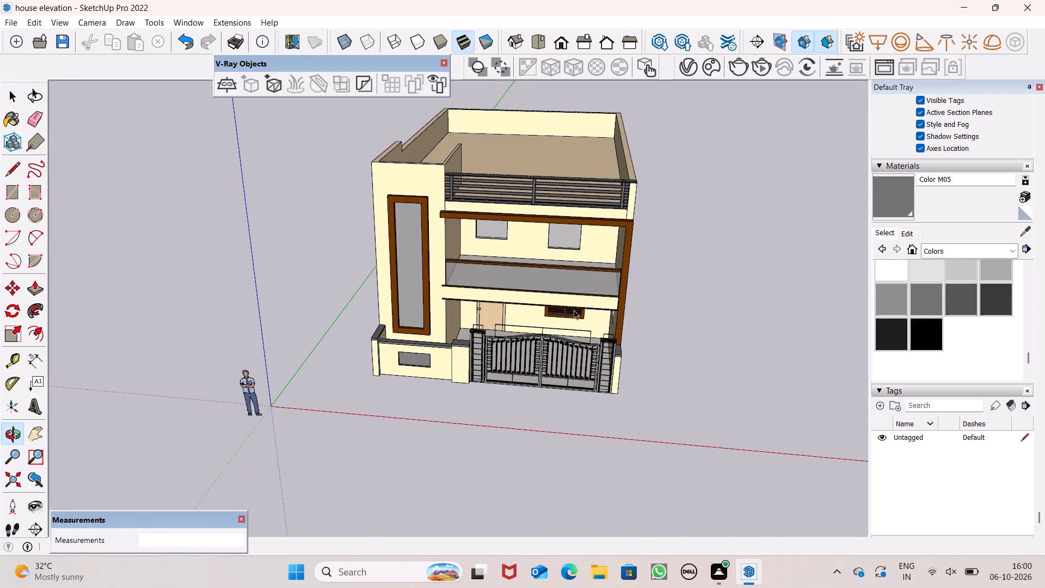
pyautogui.scroll(2, 586, 210)
pyautogui.scroll(-1, 591, 216)
pyautogui.moveTo(583, 256); pyautogui.dragTo(582, 215, button='middle')
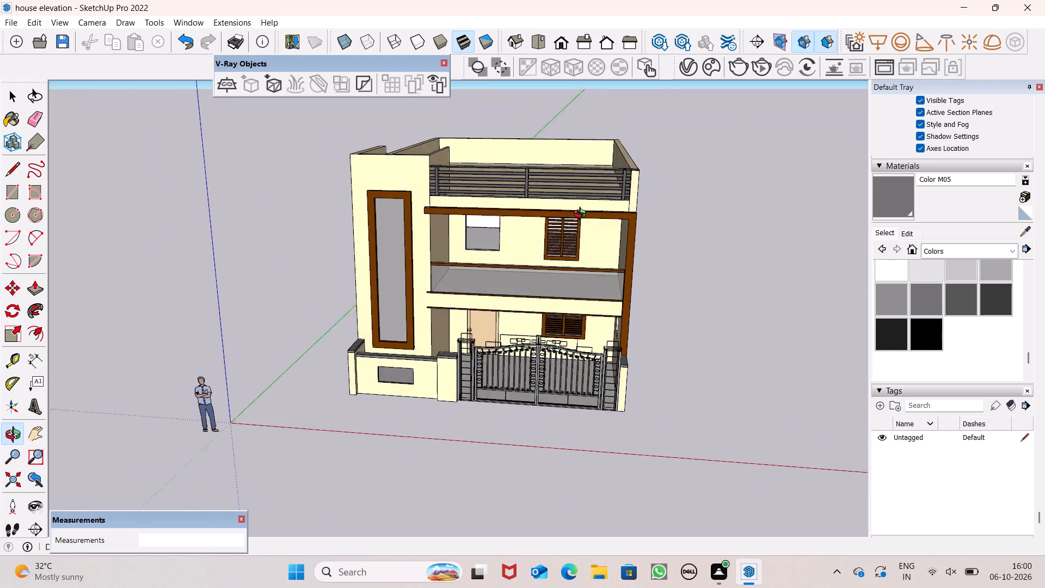
pyautogui.moveTo(582, 215); pyautogui.dragTo(614, 157, button='middle')
pyautogui.scroll(7, 408, 275)
pyautogui.moveTo(471, 296); pyautogui.dragTo(456, 342, button='middle')
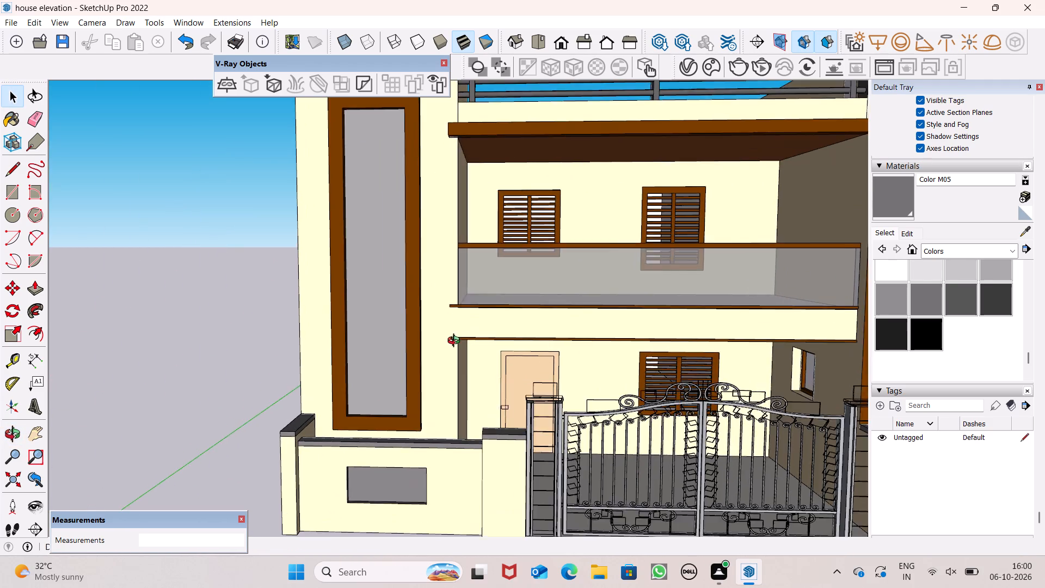
pyautogui.moveTo(456, 342); pyautogui.dragTo(255, 406, button='middle')
pyautogui.scroll(1, 351, 333)
pyautogui.scroll(-6, 424, 332)
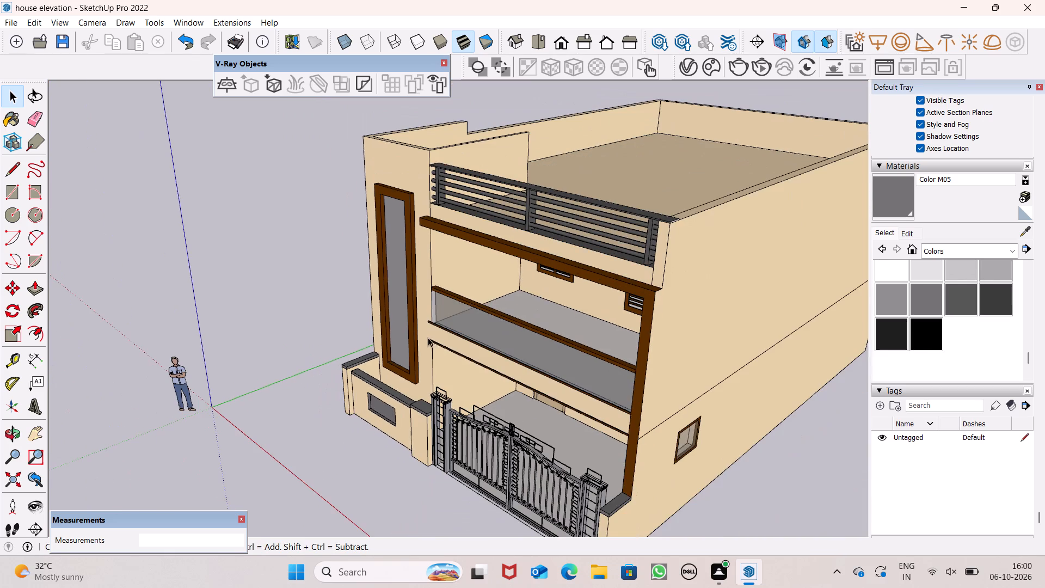
pyautogui.moveTo(490, 395); pyautogui.dragTo(698, 375, button='middle')
pyautogui.scroll(1, 687, 409)
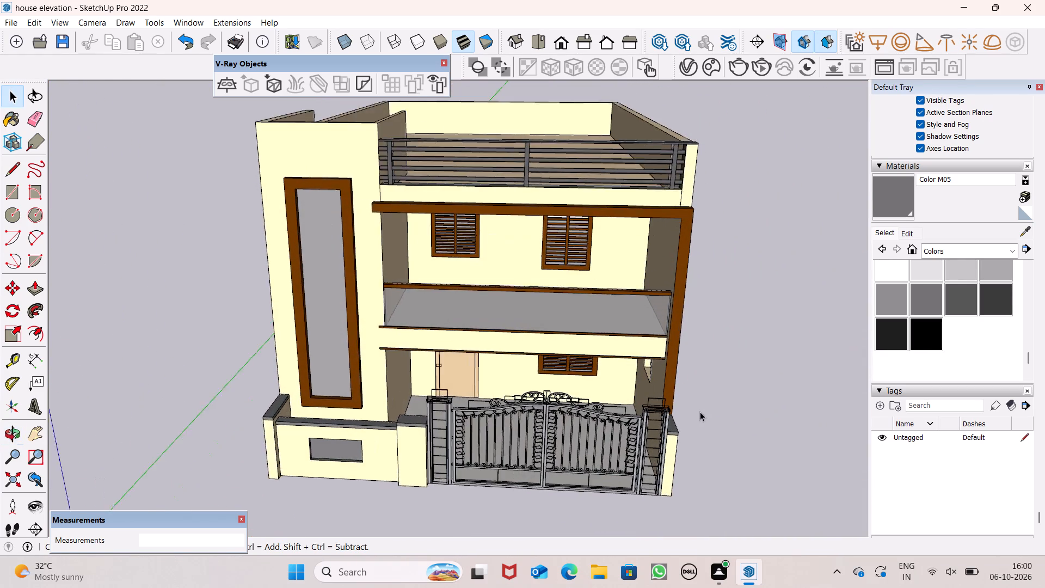
pyautogui.scroll(3, 700, 412)
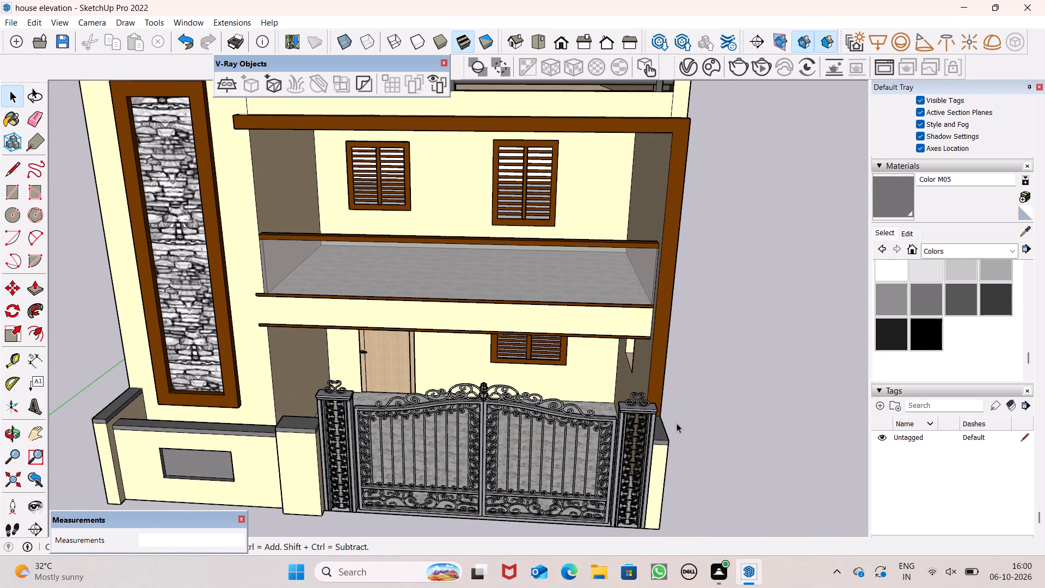
pyautogui.scroll(-5, 409, 346)
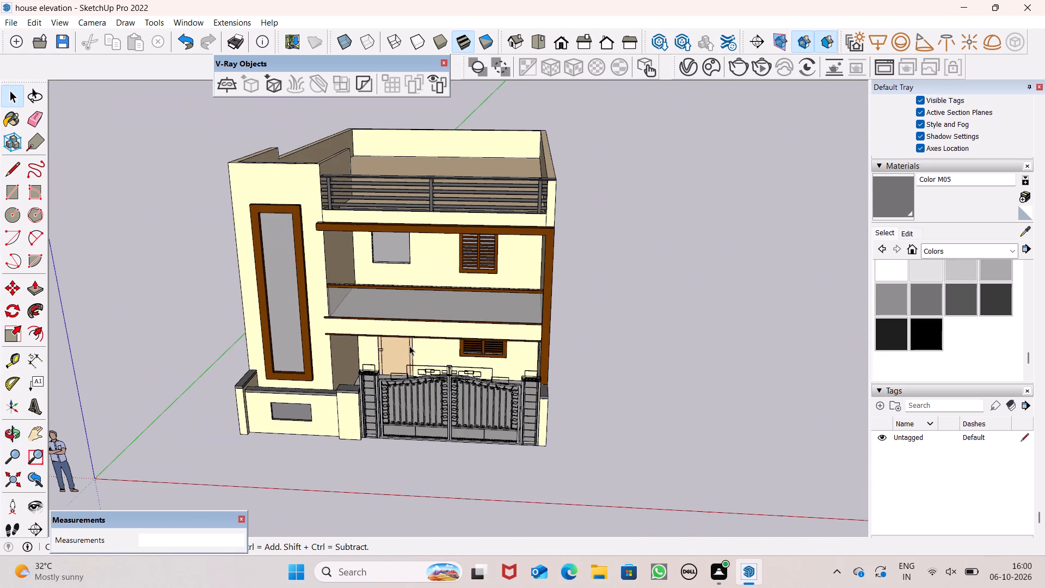
# Examine the finished house elevation with its fitted gate, both close up and as a whole from the raised front.
pyautogui.scroll(4, 358, 404)
pyautogui.scroll(-4, 362, 373)
pyautogui.moveTo(390, 384); pyautogui.dragTo(397, 365, button='middle')
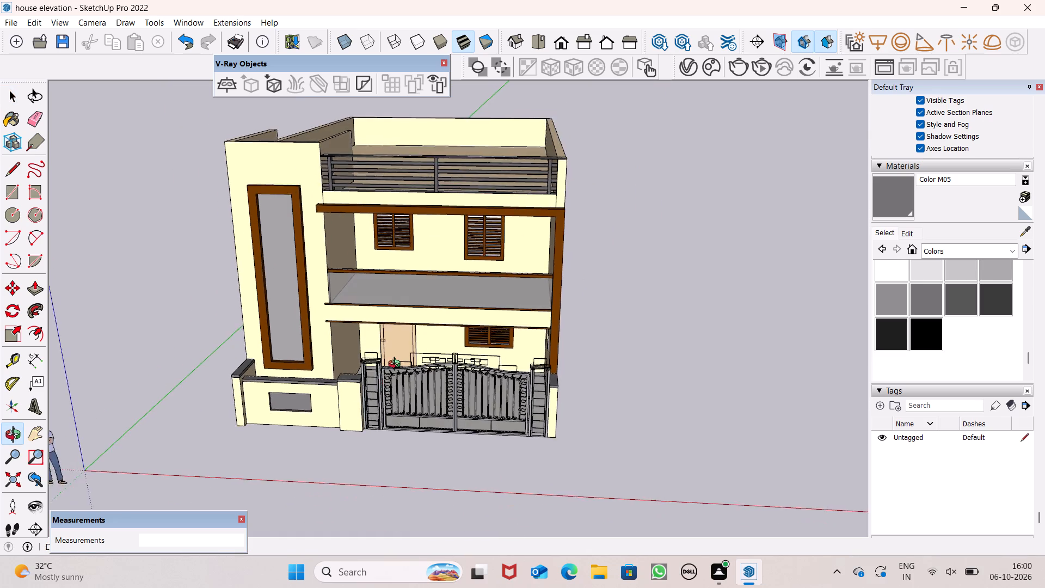
pyautogui.moveTo(397, 365); pyautogui.dragTo(395, 422, button='middle')
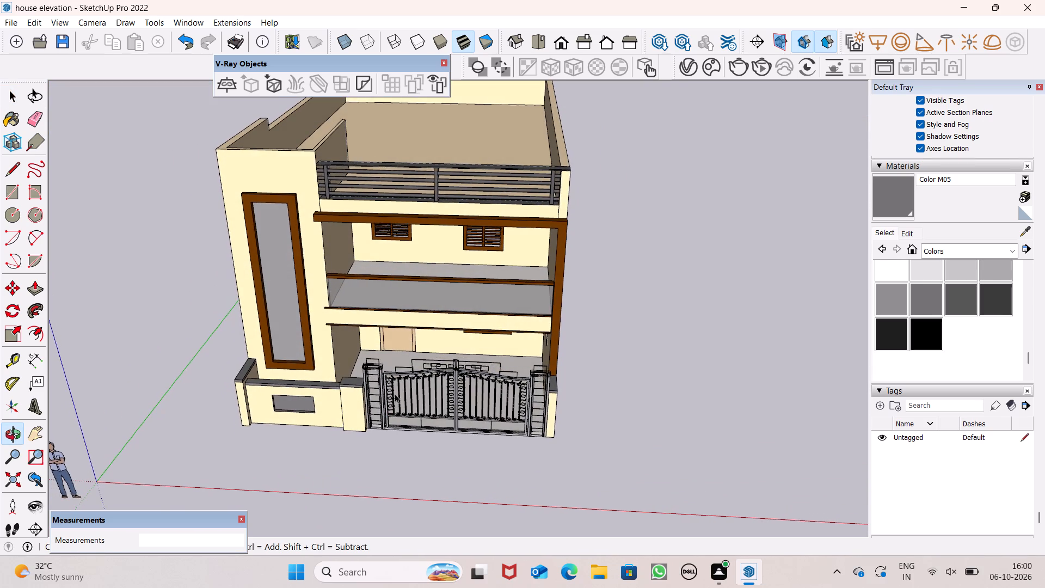
pyautogui.scroll(-1, 417, 330)
pyautogui.scroll(-7, 376, 231)
pyautogui.scroll(7, 384, 202)
pyautogui.scroll(-8, 416, 226)
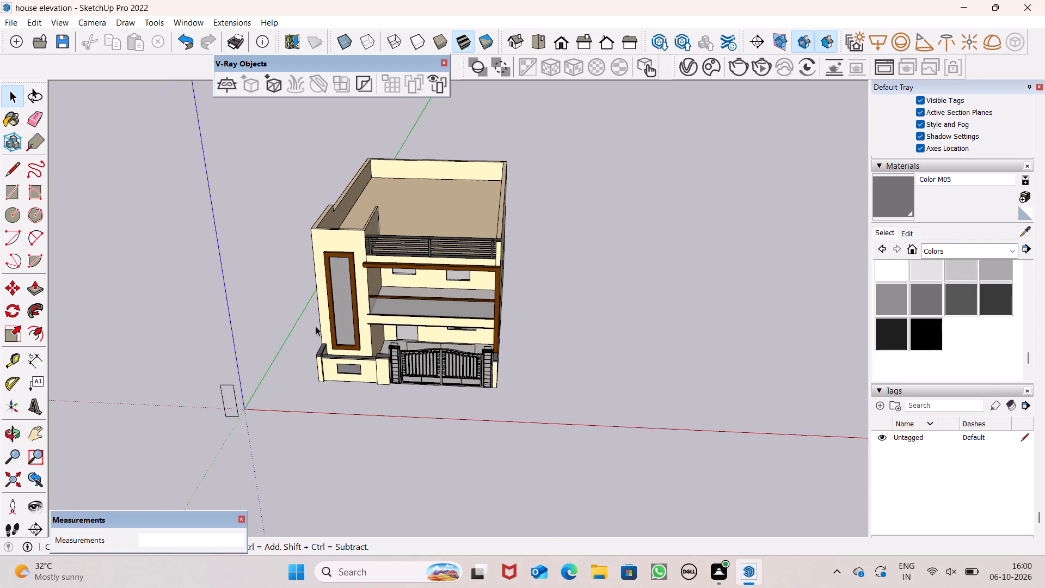
pyautogui.scroll(1, 293, 338)
pyautogui.scroll(7, 167, 446)
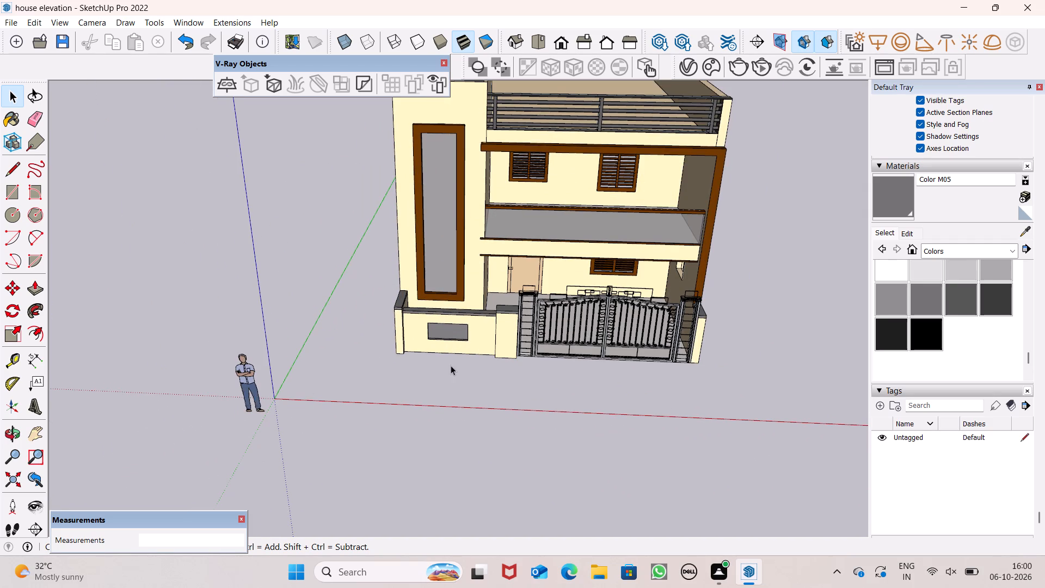
pyautogui.scroll(-5, 458, 395)
pyautogui.scroll(-2, 494, 346)
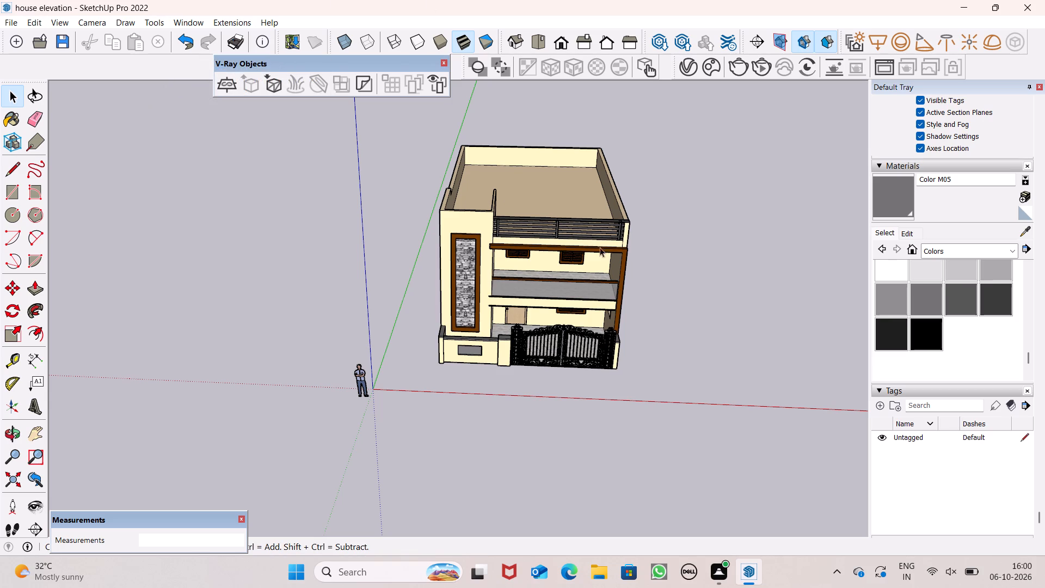
pyautogui.scroll(3, 693, 222)
pyautogui.scroll(-5, 606, 256)
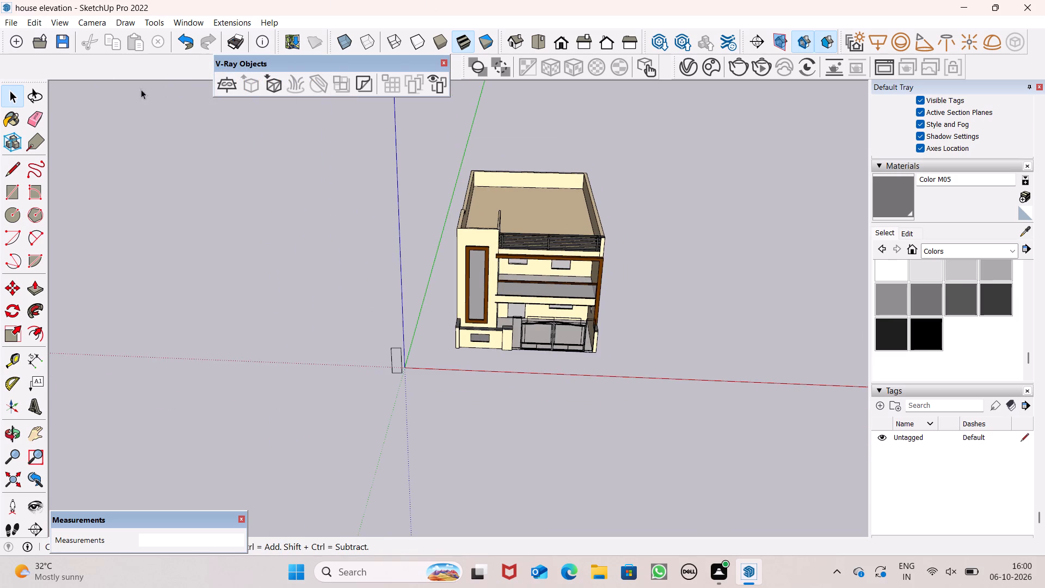
# Export the current view of the house as a 2D JPEG image named "house elevation pdf" in the Documents folder.
pyautogui.click(12, 24)
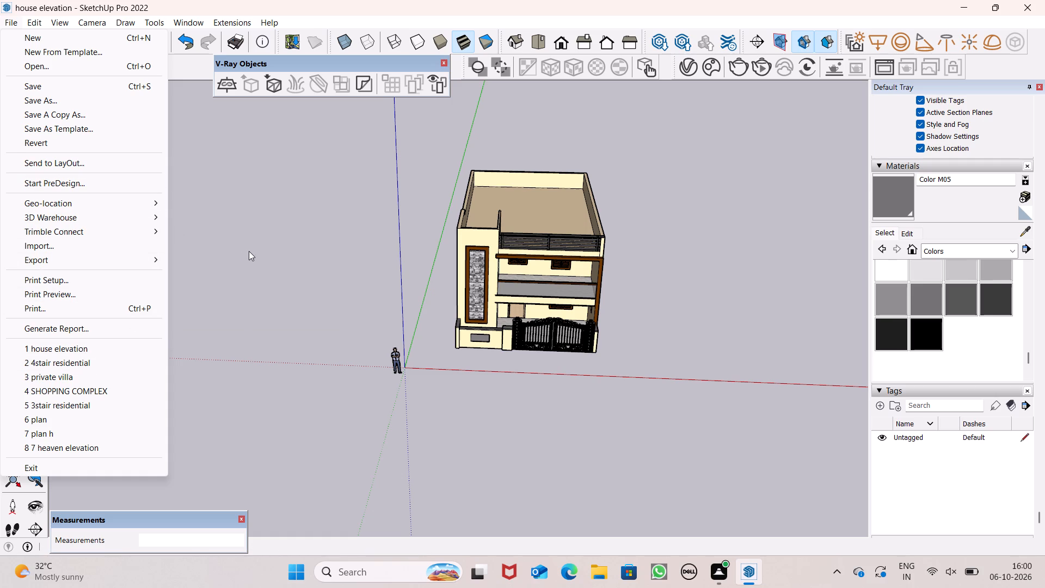
pyautogui.click(61, 254)
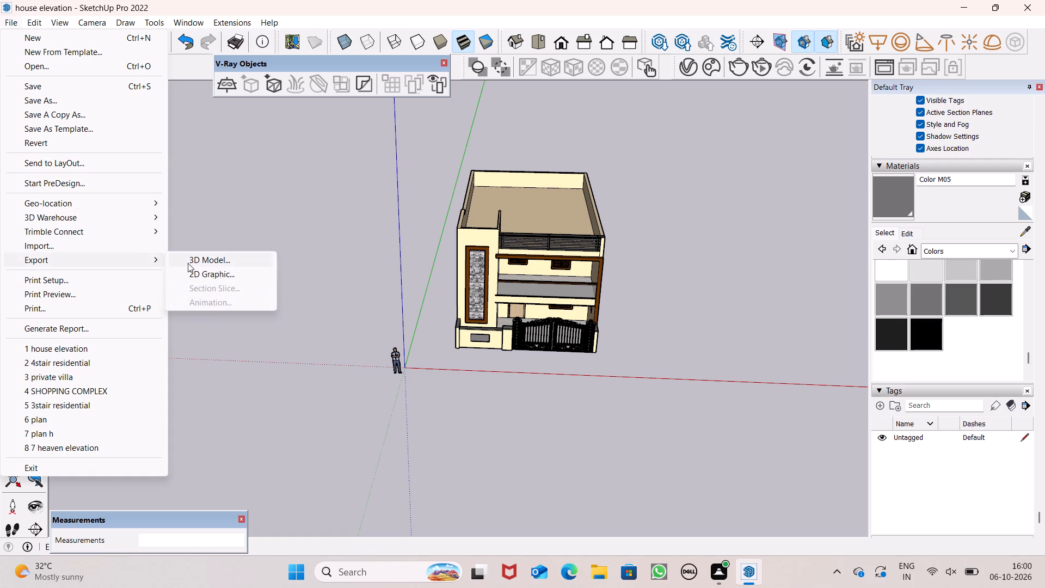
pyautogui.click(196, 271)
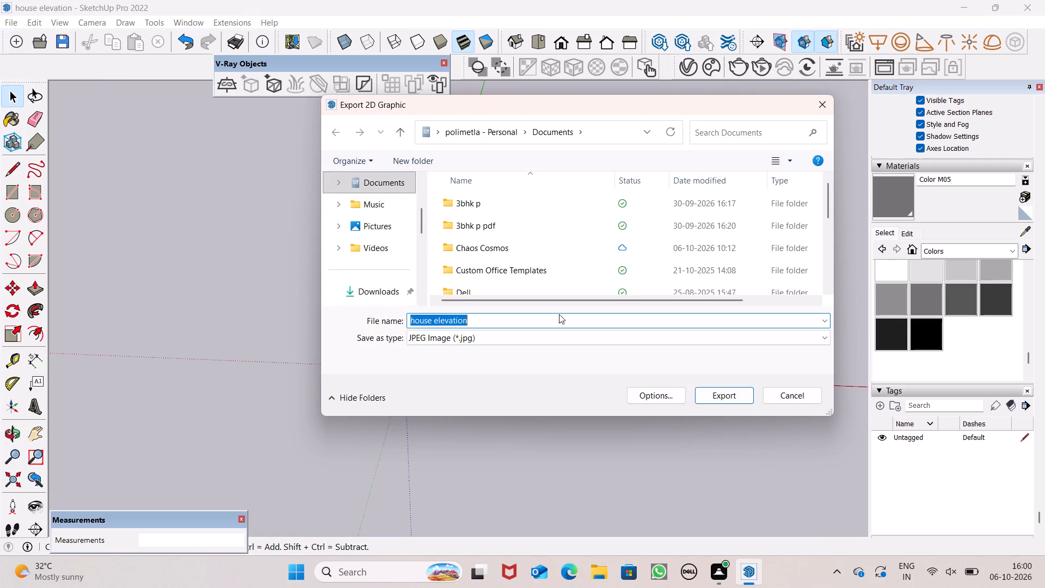
pyautogui.click(533, 325)
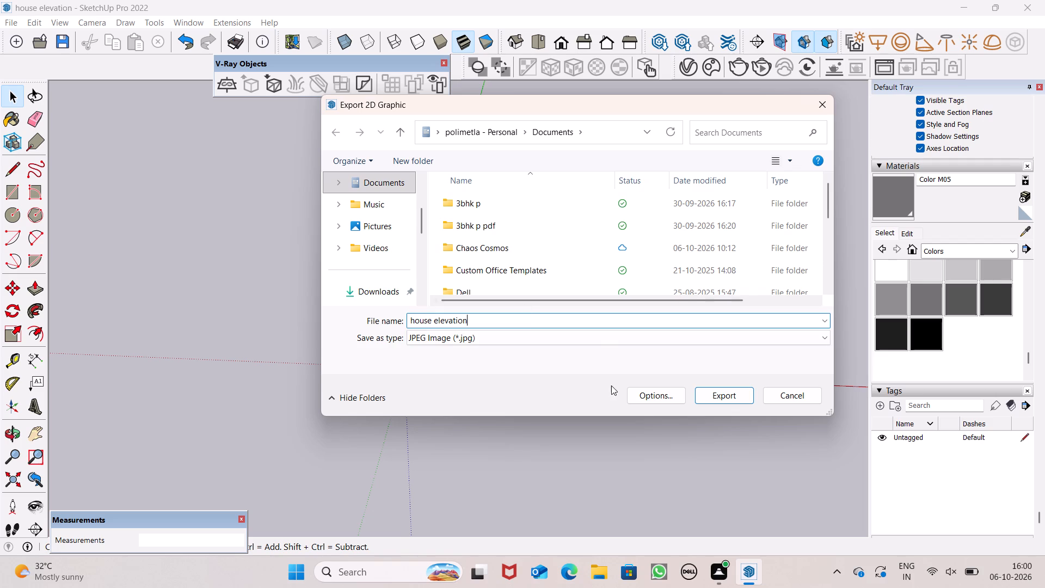
pyautogui.press('space')
pyautogui.press('p')
pyautogui.press('d')
pyautogui.press('f')
pyautogui.press('Return')
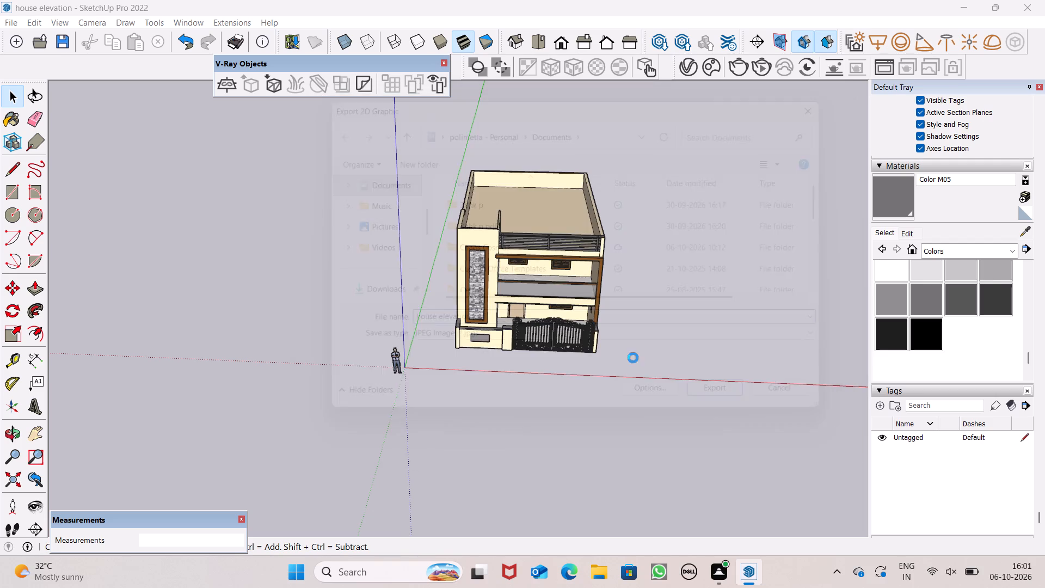